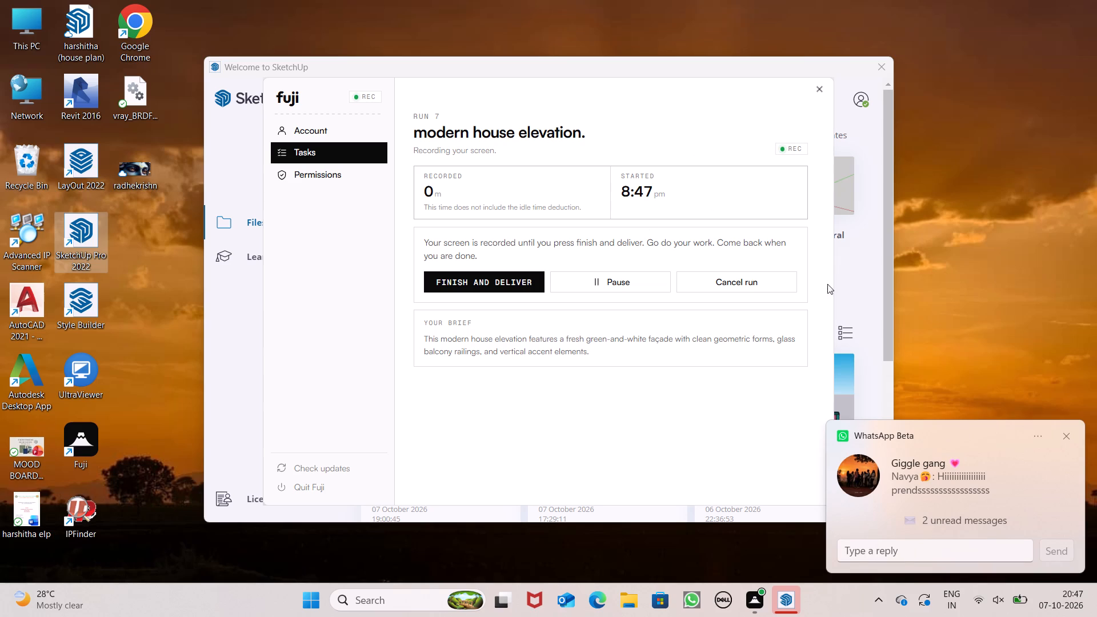
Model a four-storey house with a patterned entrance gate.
Dismiss the chat notification and switch to the SketchUp welcome window.
click(1068, 438)
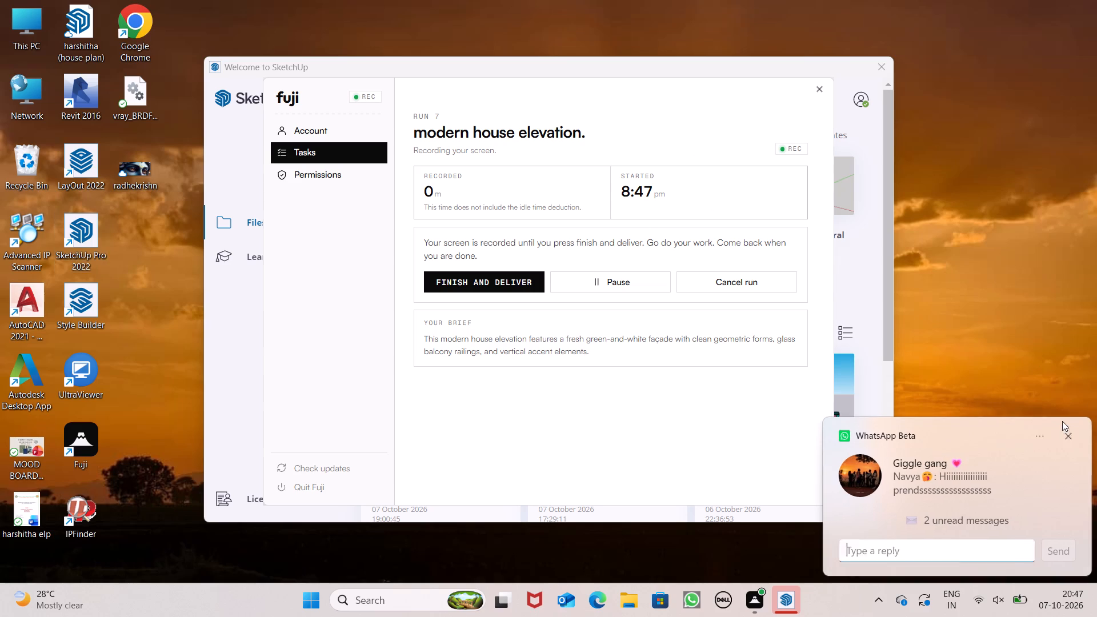
click(259, 95)
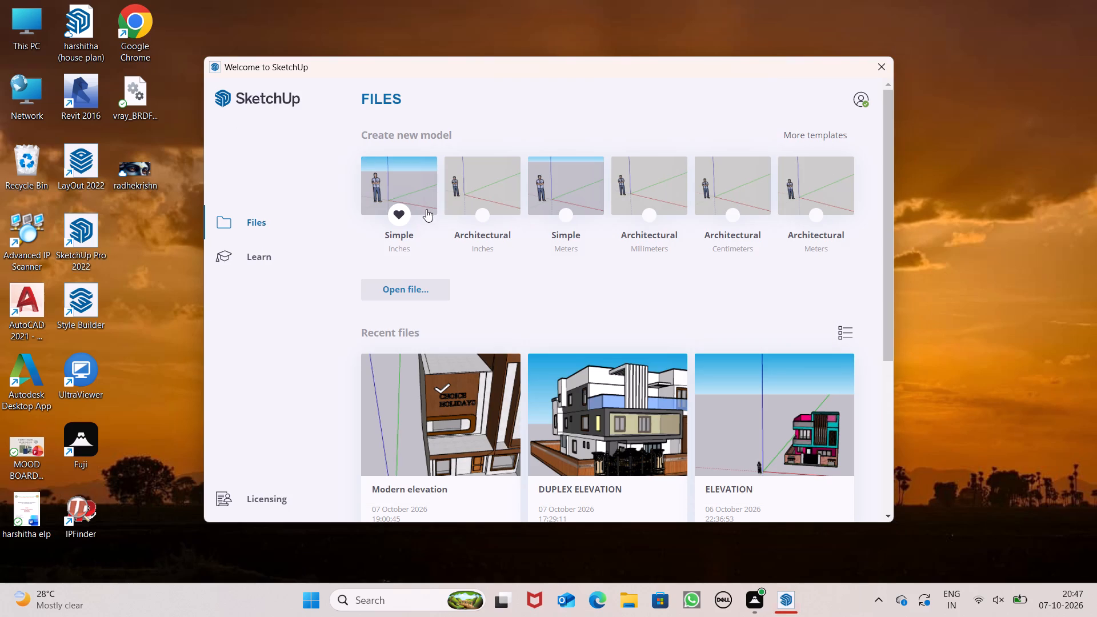
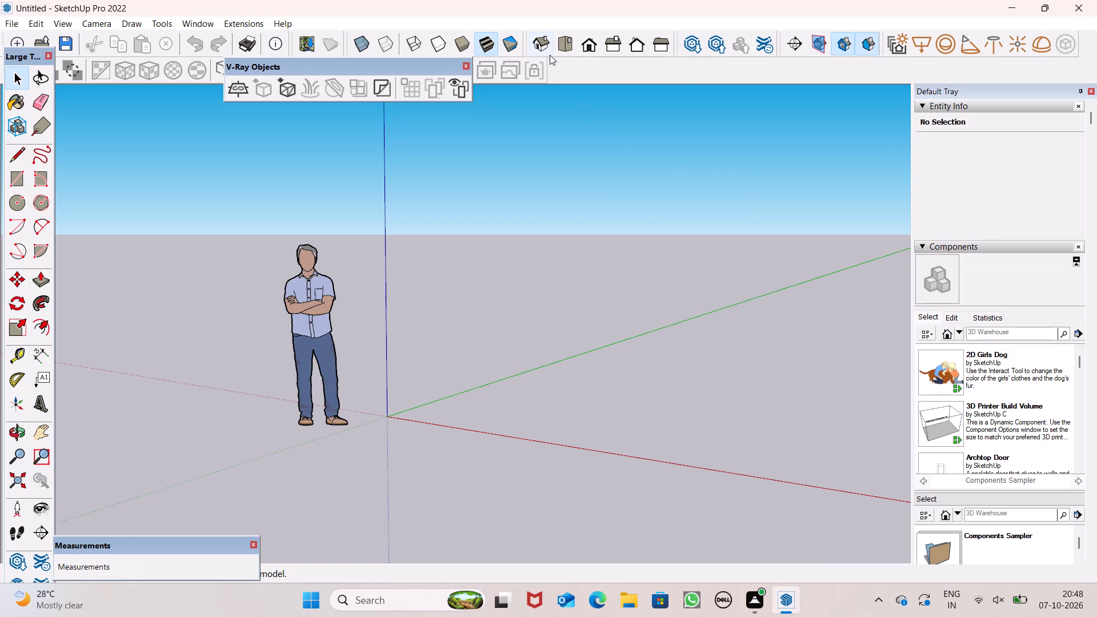
Switch the empty model to the top view for drawing in plan.
click(574, 51)
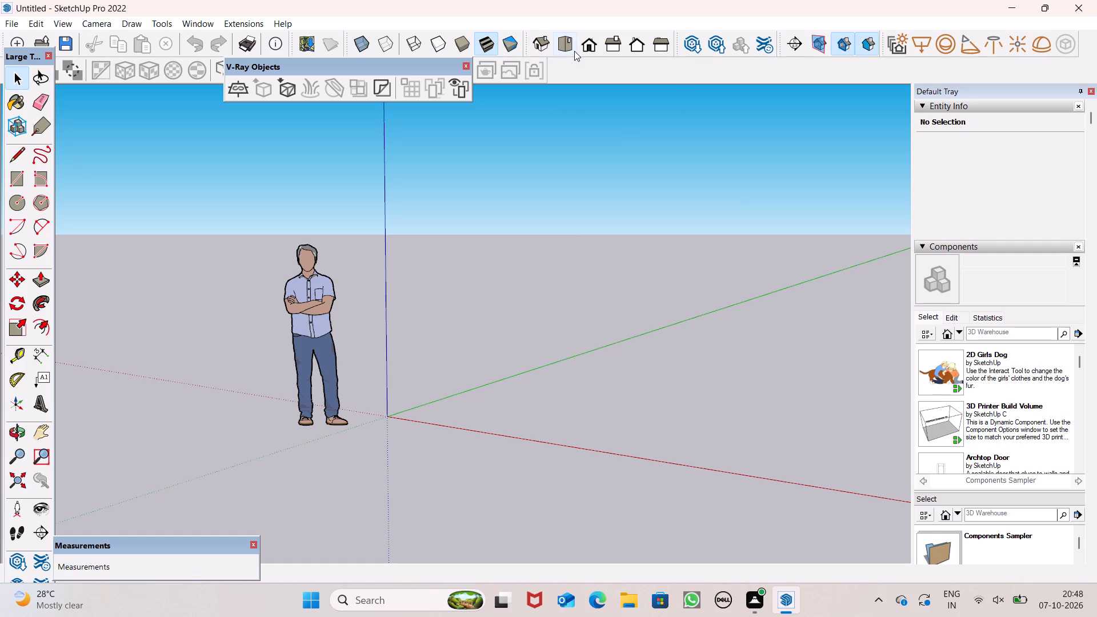
click(568, 39)
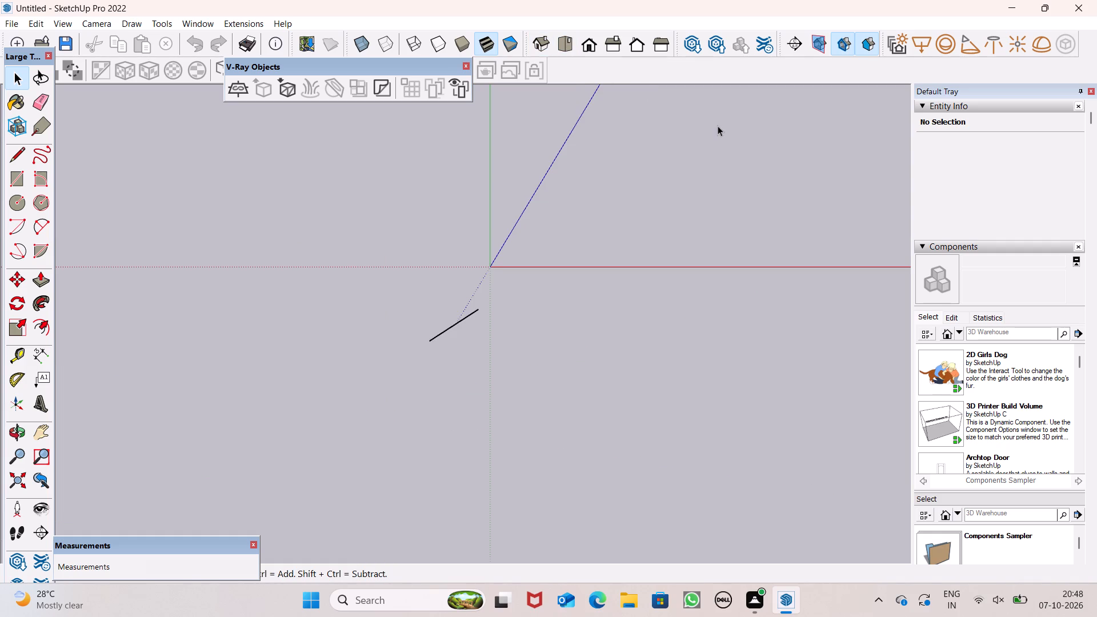
scroll(562, 273, down, 7)
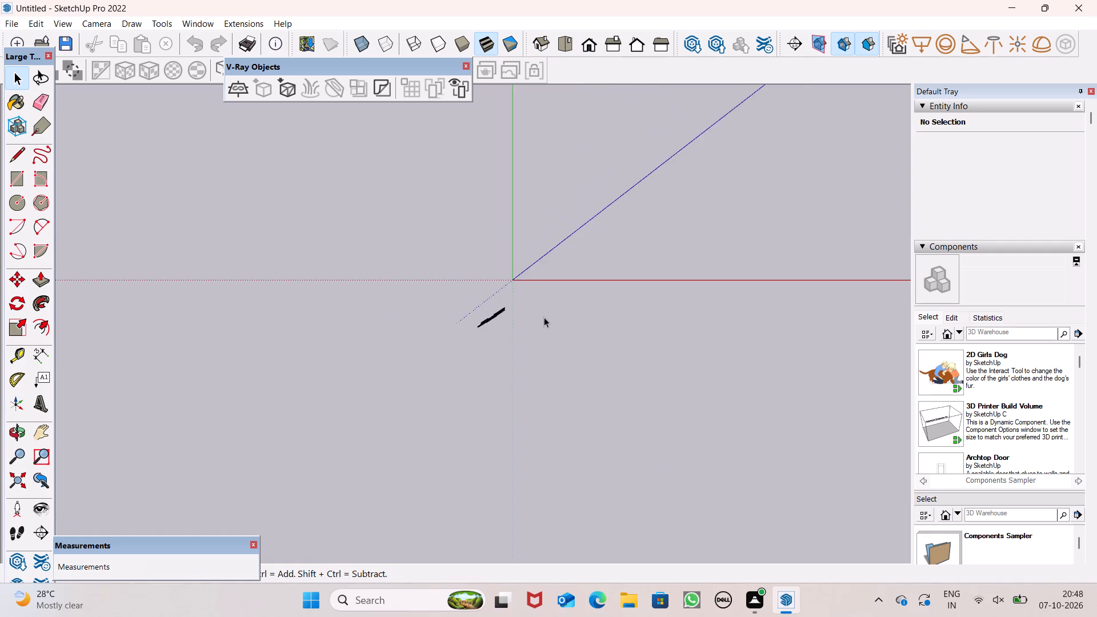
scroll(529, 288, down, 20)
scroll(799, 164, up, 6)
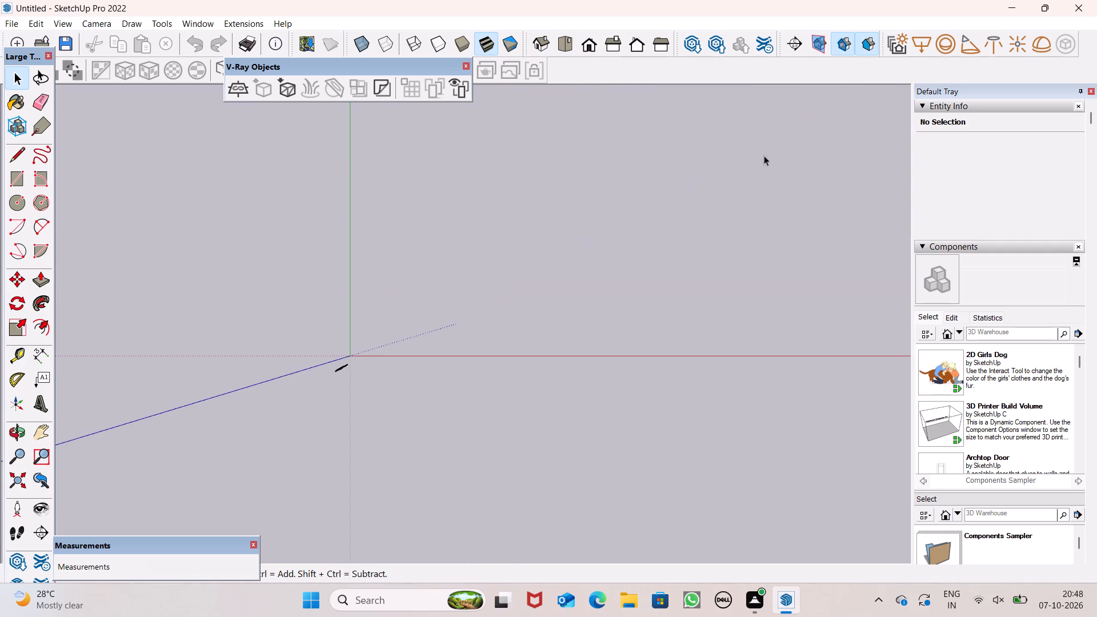
scroll(612, 238, down, 7)
scroll(557, 279, down, 6)
scroll(624, 203, up, 8)
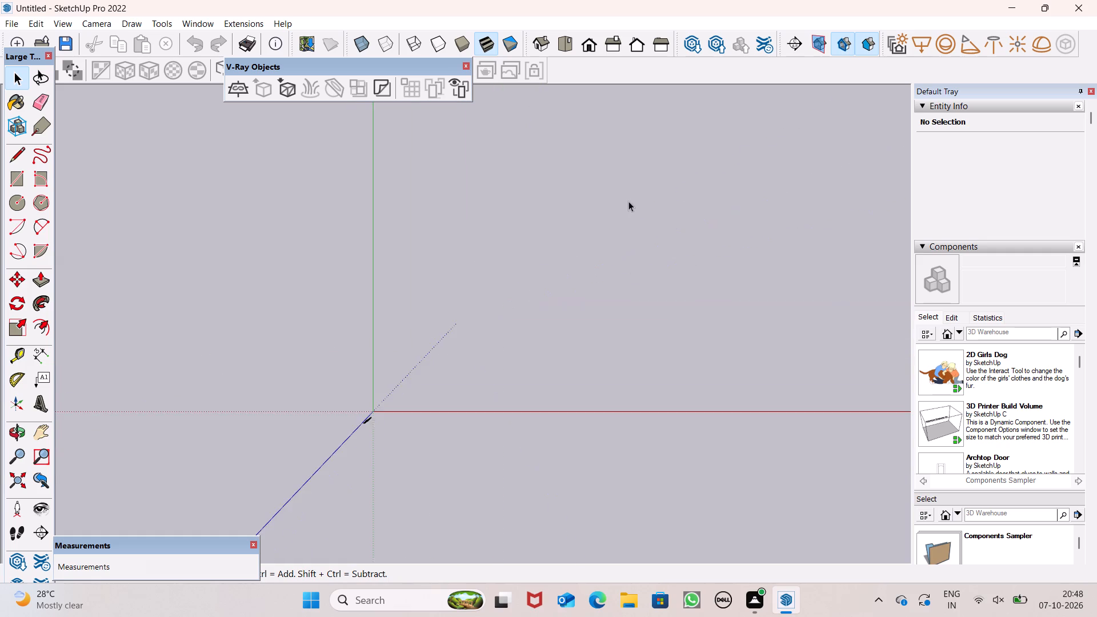
scroll(630, 201, up, 3)
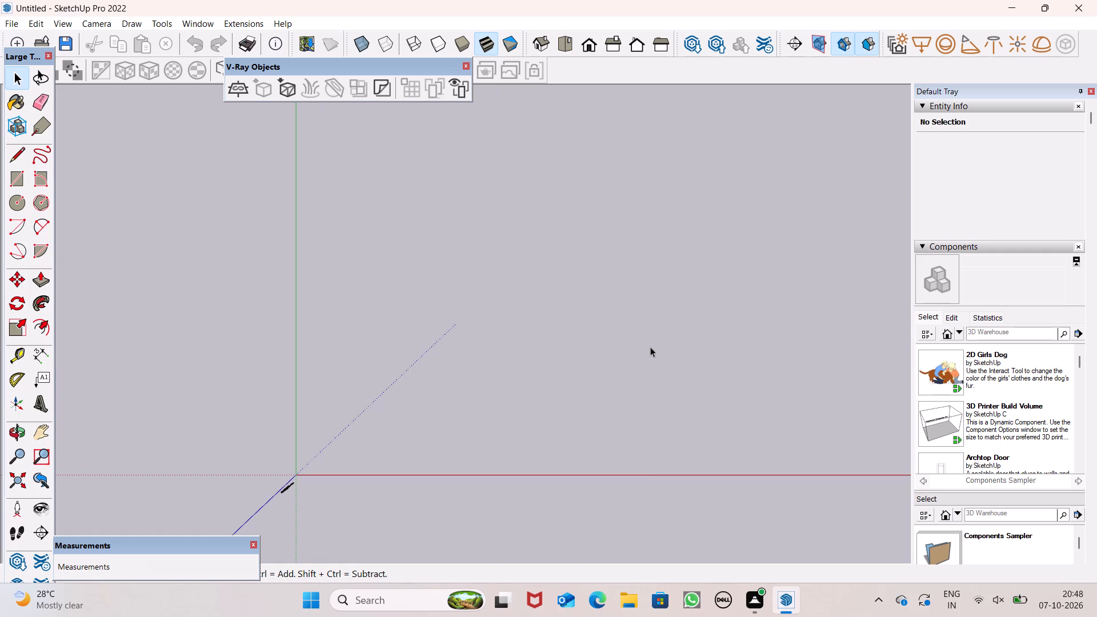
scroll(648, 347, up, 1)
scroll(657, 482, up, 3)
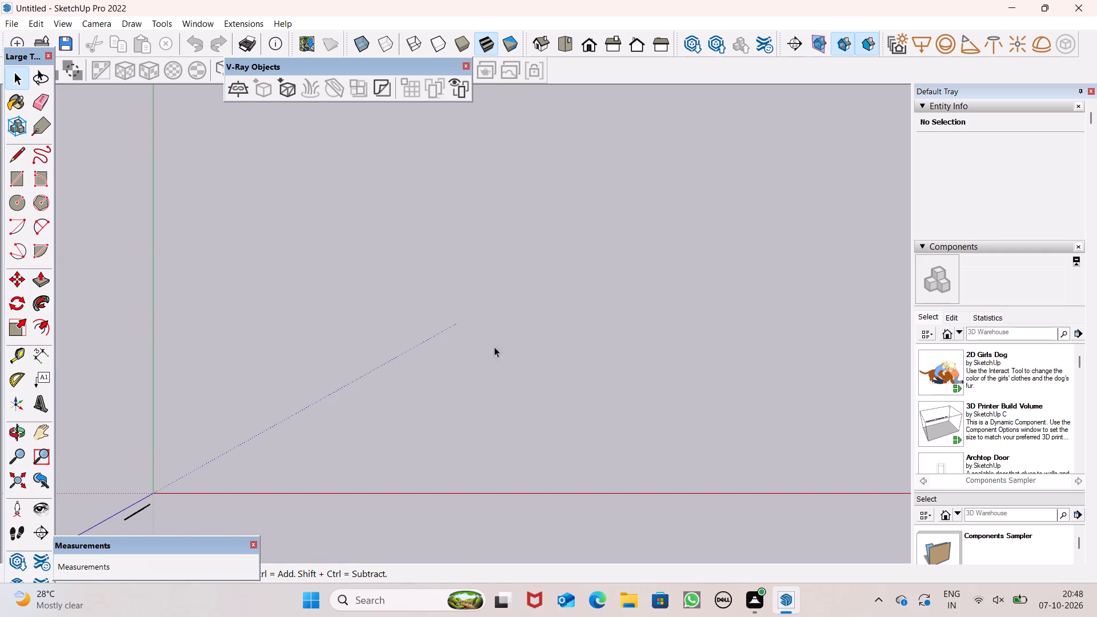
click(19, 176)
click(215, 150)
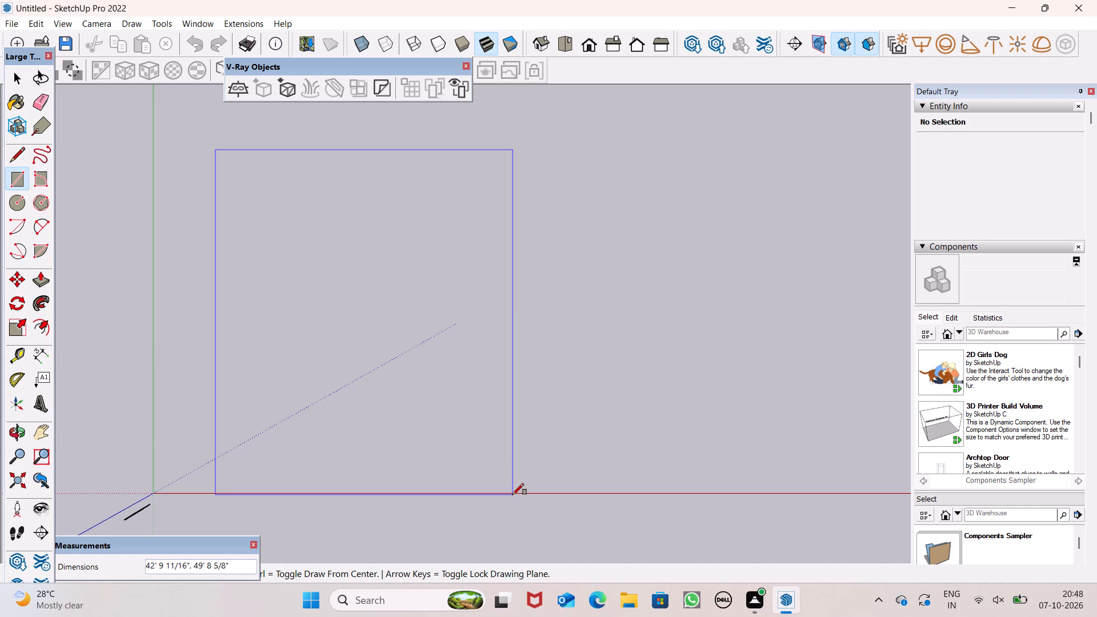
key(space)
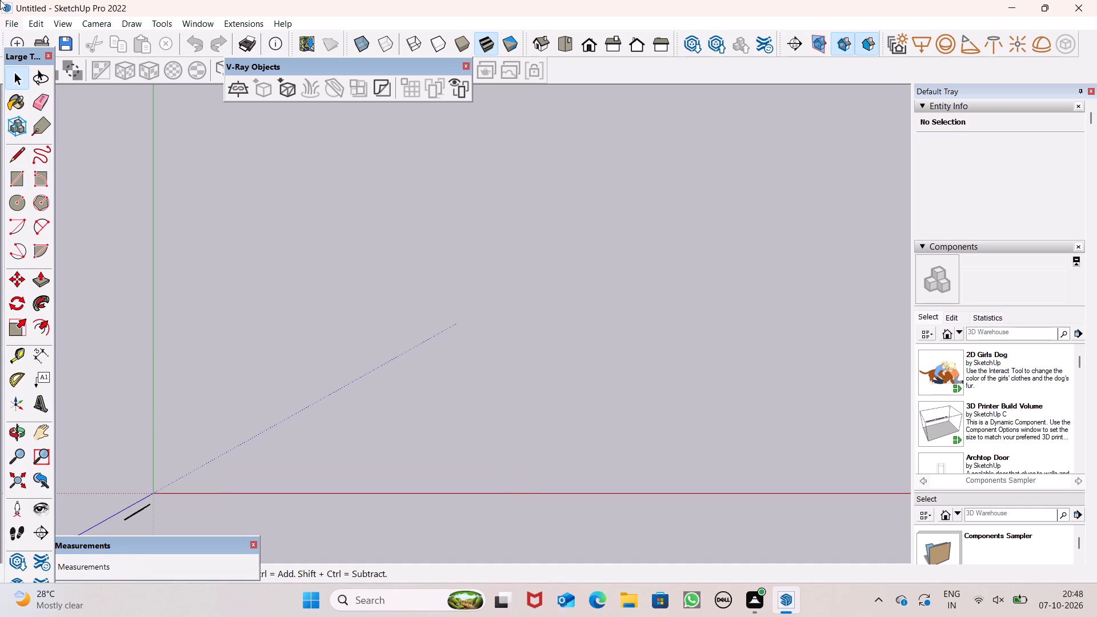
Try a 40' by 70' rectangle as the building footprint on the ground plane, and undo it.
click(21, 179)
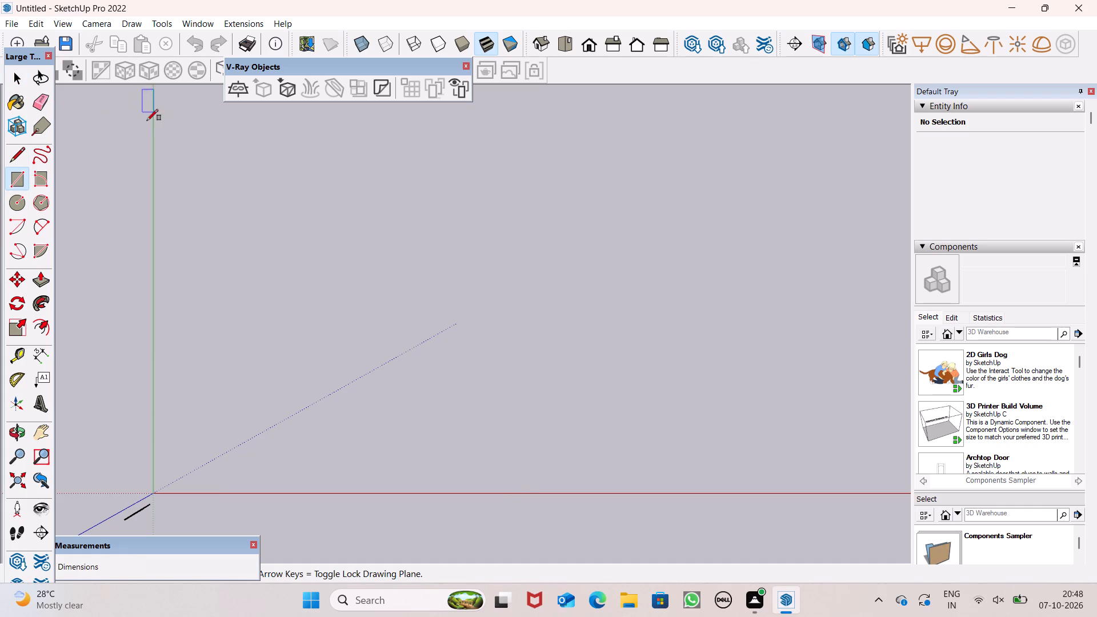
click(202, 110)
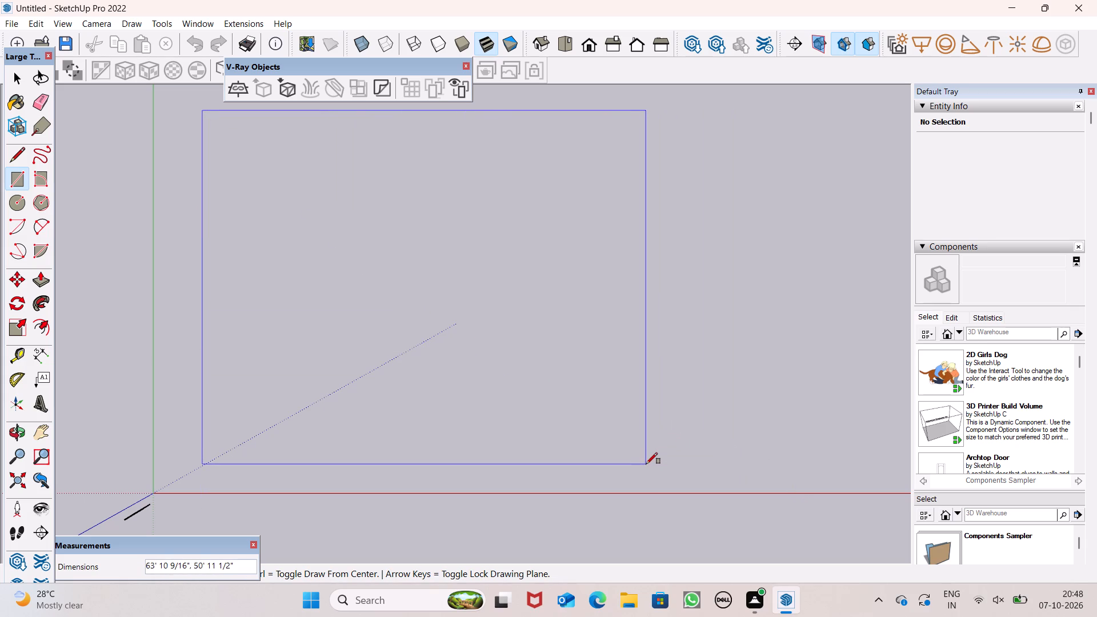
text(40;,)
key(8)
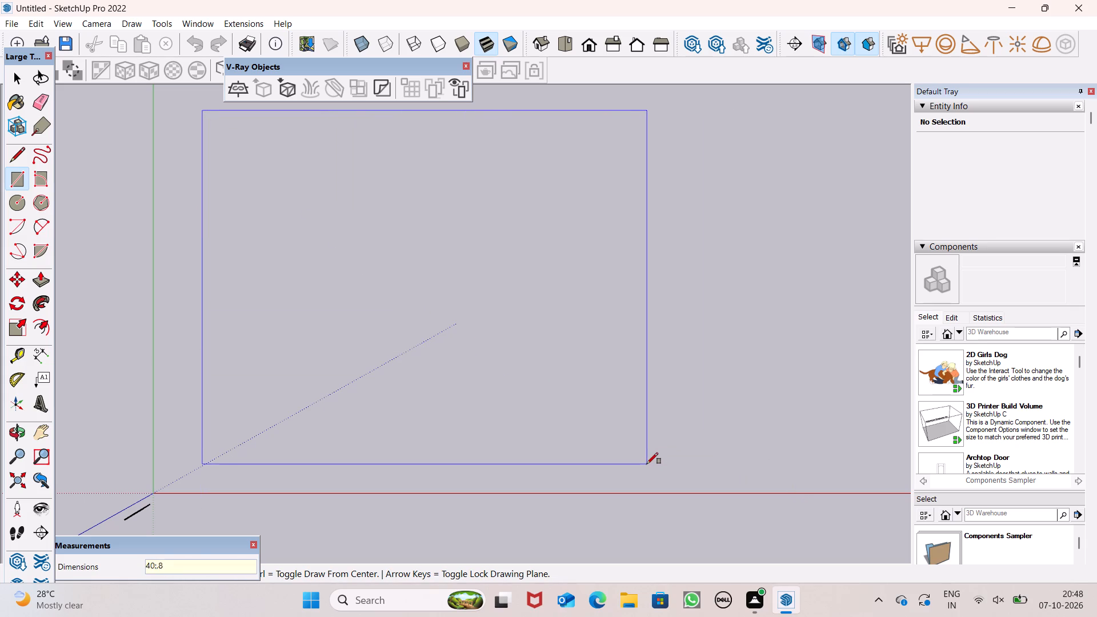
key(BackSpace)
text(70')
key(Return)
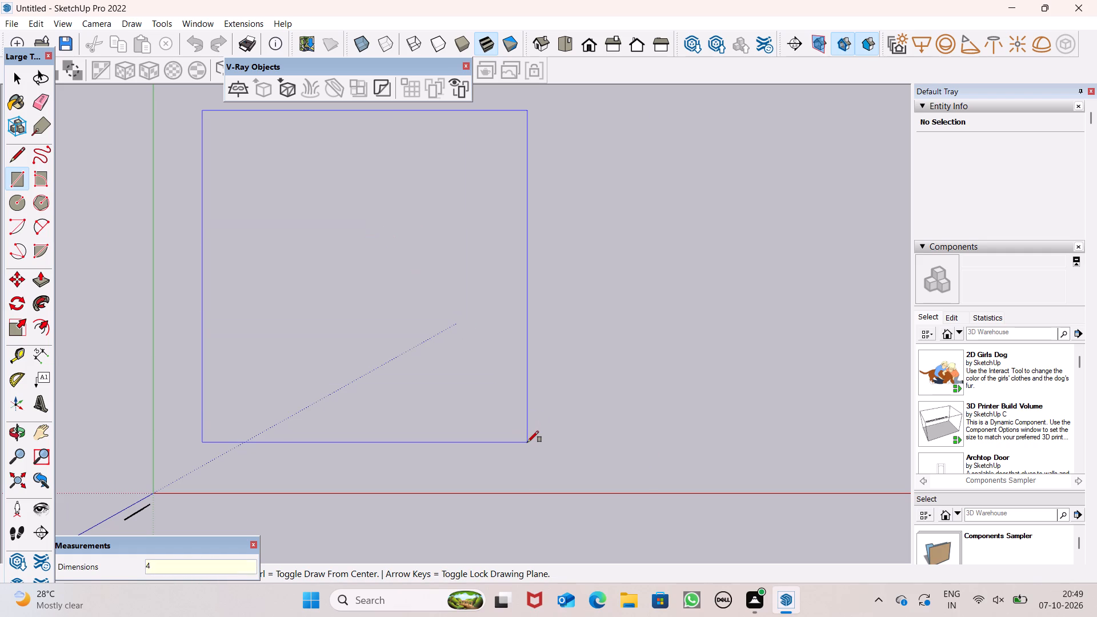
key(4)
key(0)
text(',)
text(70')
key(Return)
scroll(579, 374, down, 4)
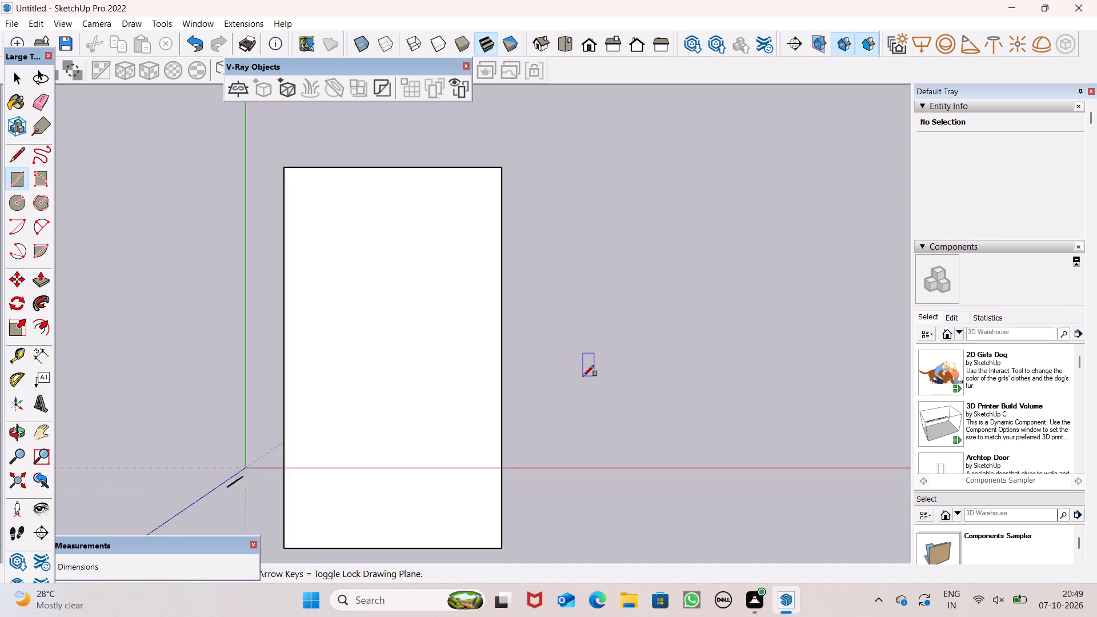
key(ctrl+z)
Draw a 40' by 50' rectangle on the ground plane as the building footprint.
scroll(501, 390, down, 4)
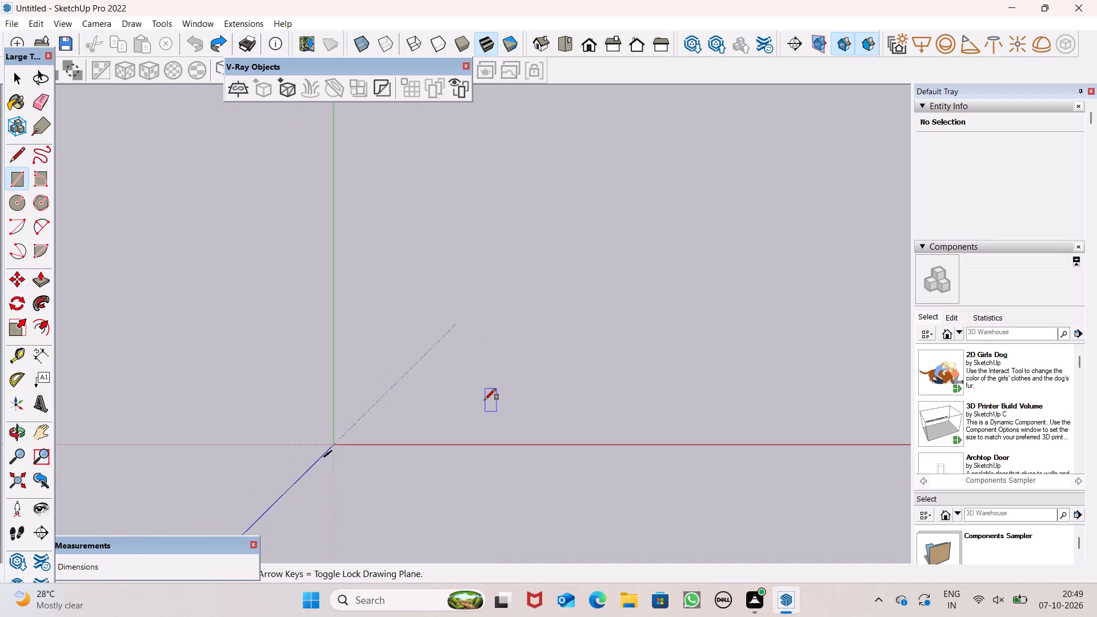
scroll(632, 126, up, 6)
click(195, 104)
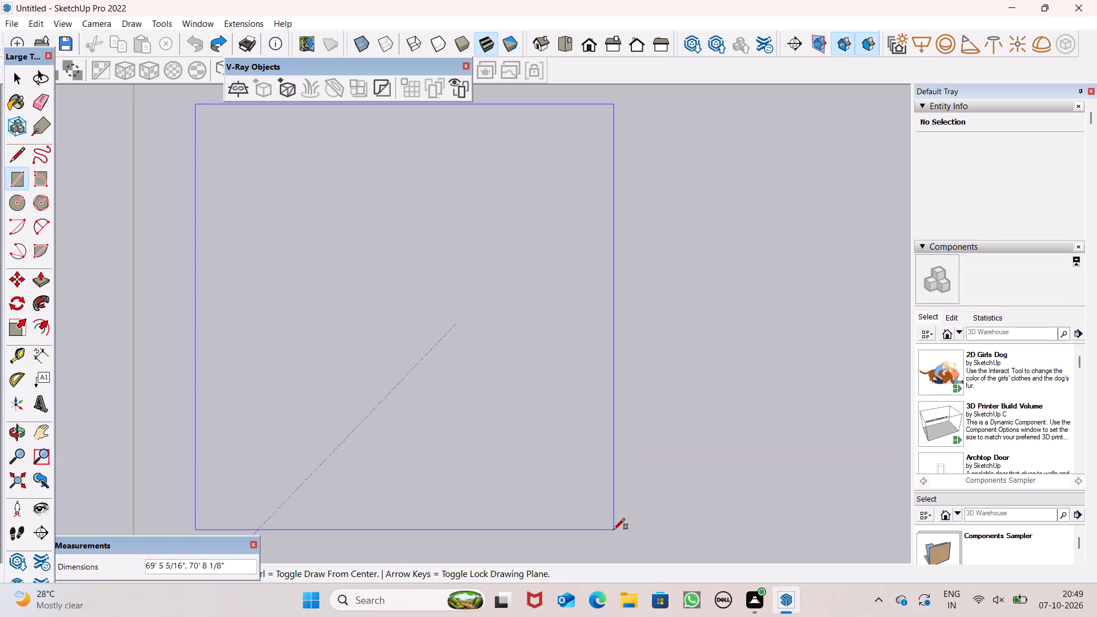
text(40',50')
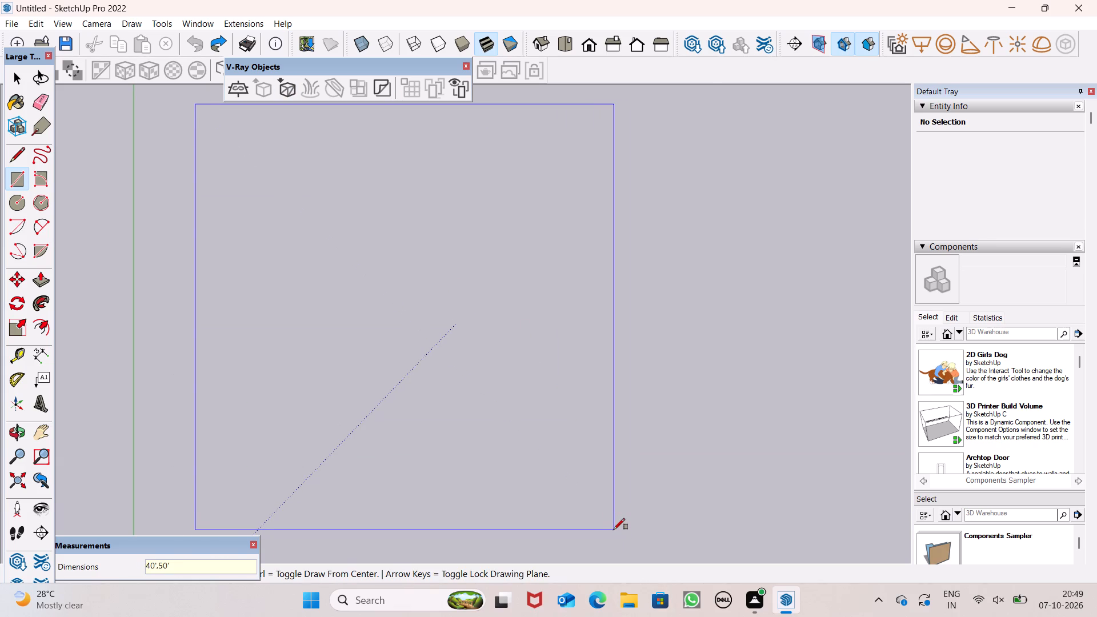
key(Return)
key(space)
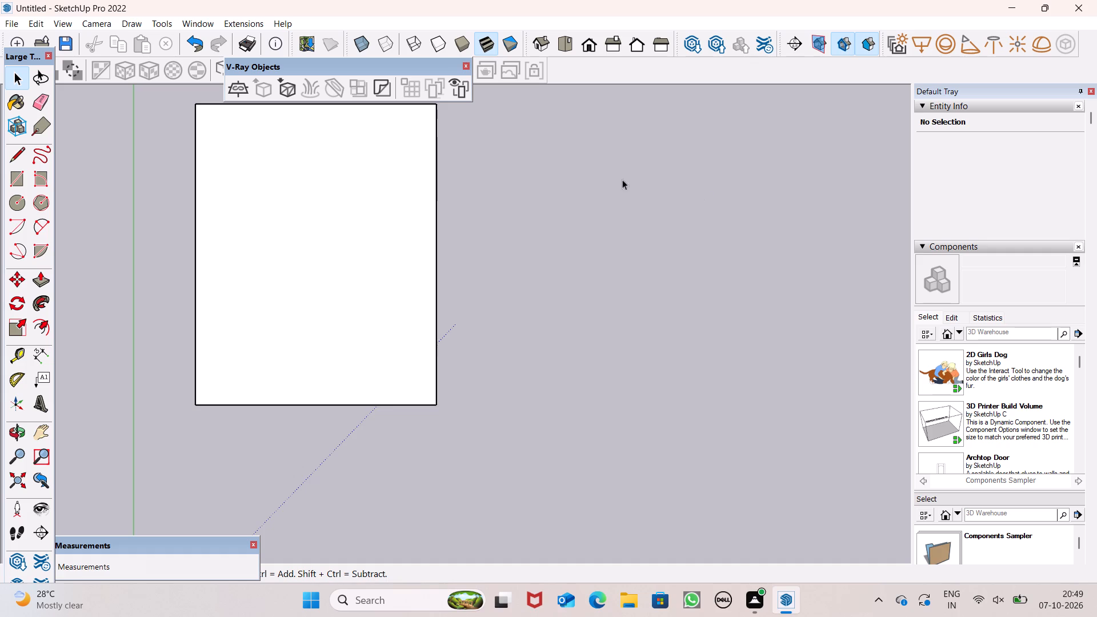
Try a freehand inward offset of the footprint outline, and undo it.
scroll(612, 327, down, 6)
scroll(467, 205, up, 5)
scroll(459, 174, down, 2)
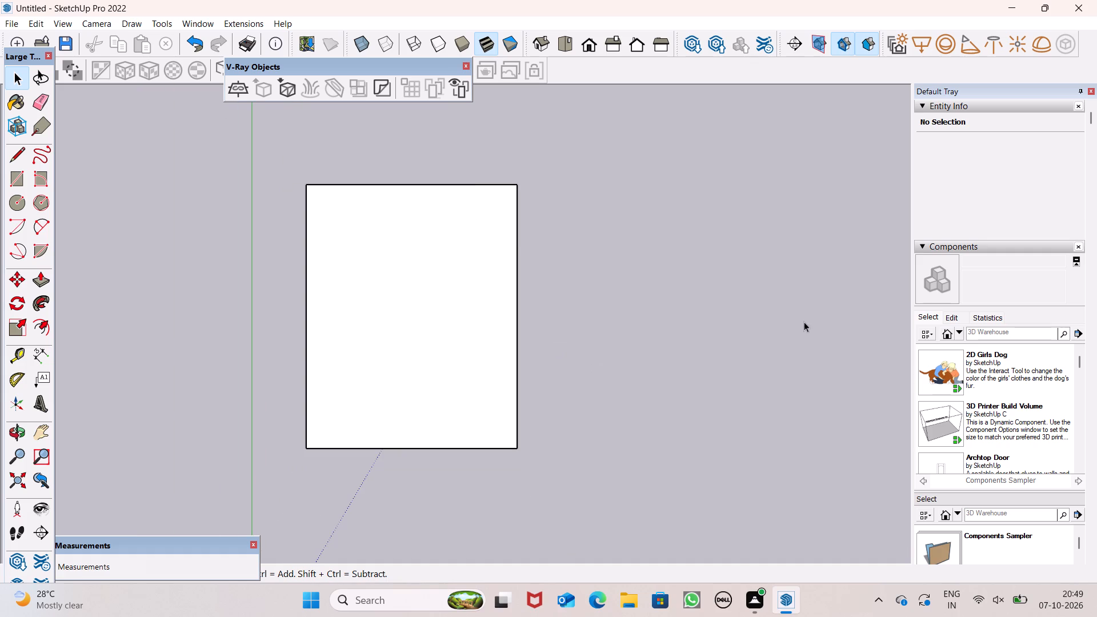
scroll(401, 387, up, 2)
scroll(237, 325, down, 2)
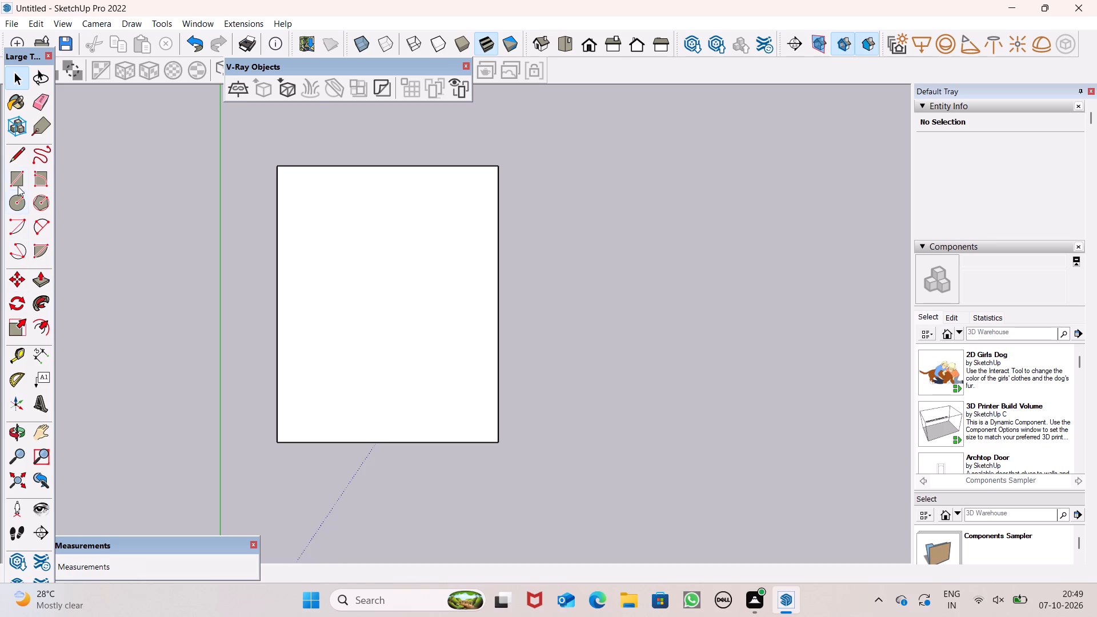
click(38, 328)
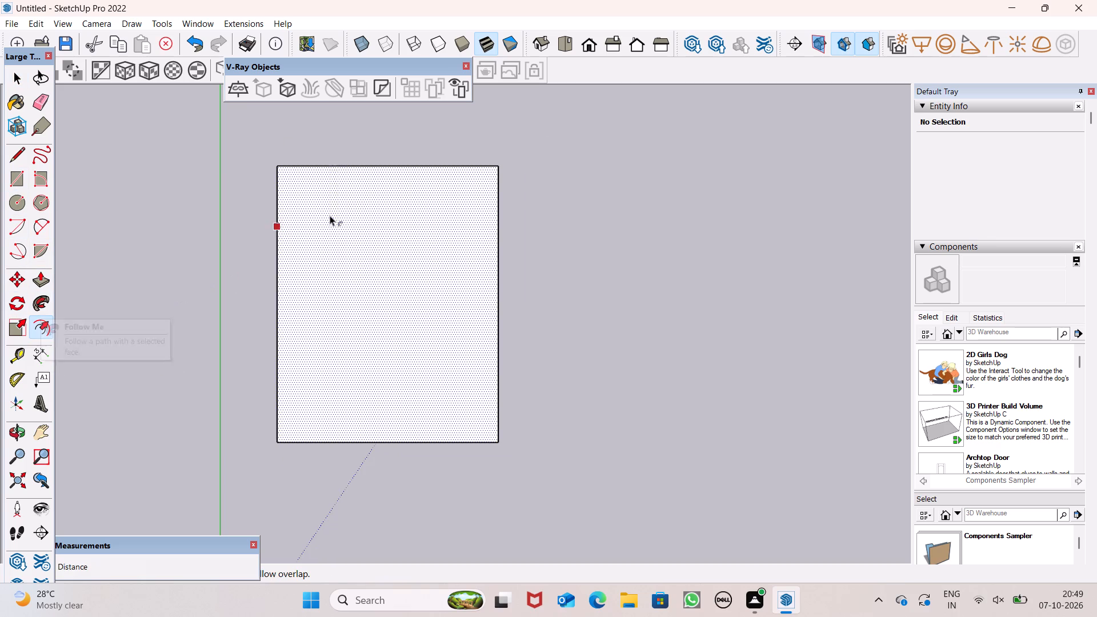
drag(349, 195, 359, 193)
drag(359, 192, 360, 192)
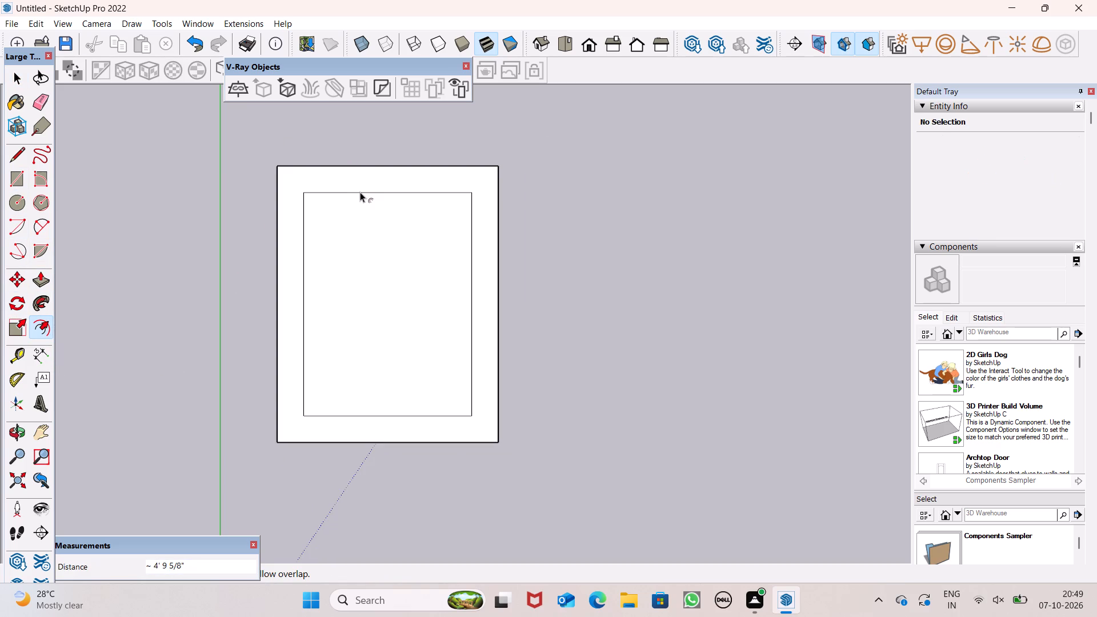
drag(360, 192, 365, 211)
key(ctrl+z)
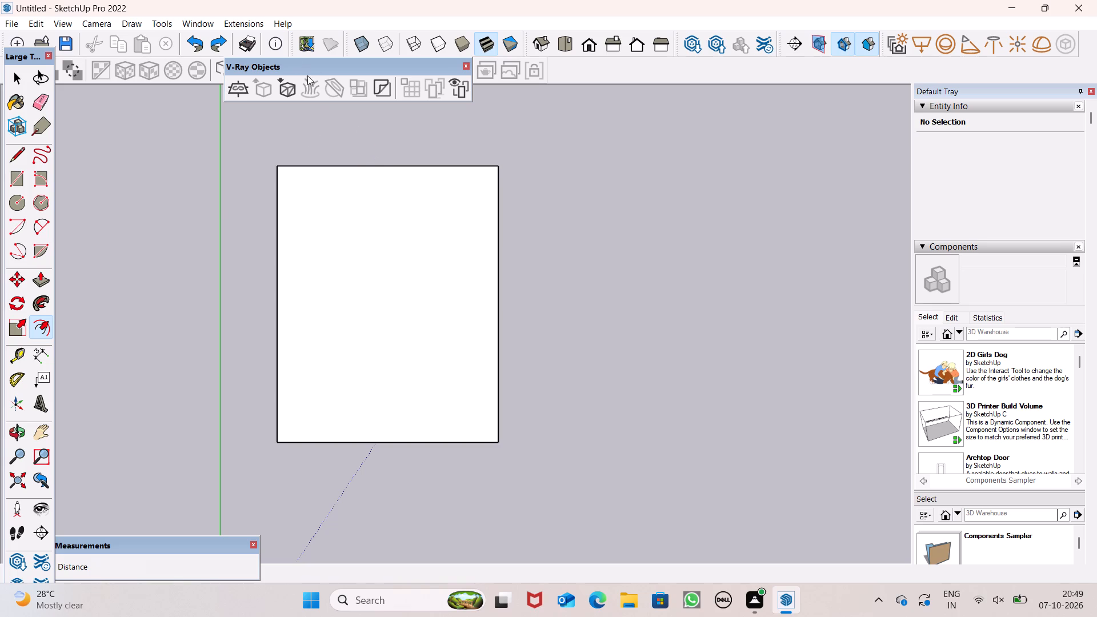
Offset the footprint outline inward by 9" to mark the outer wall thickness.
click(38, 329)
drag(333, 172, 344, 177)
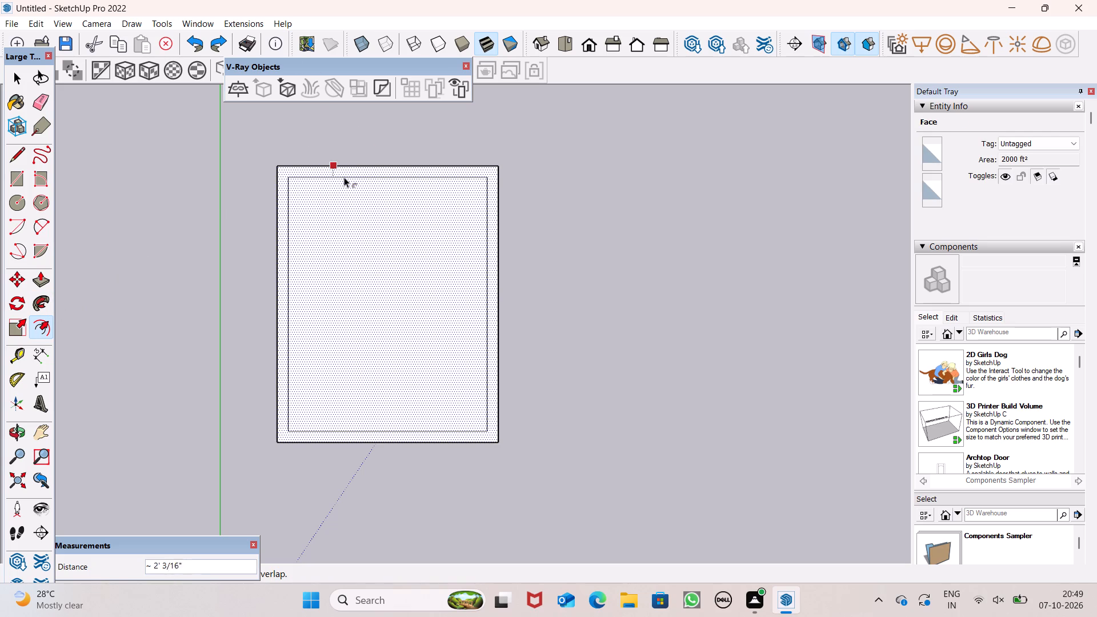
text(9")
drag(344, 177, 345, 178)
key(Return)
key(space)
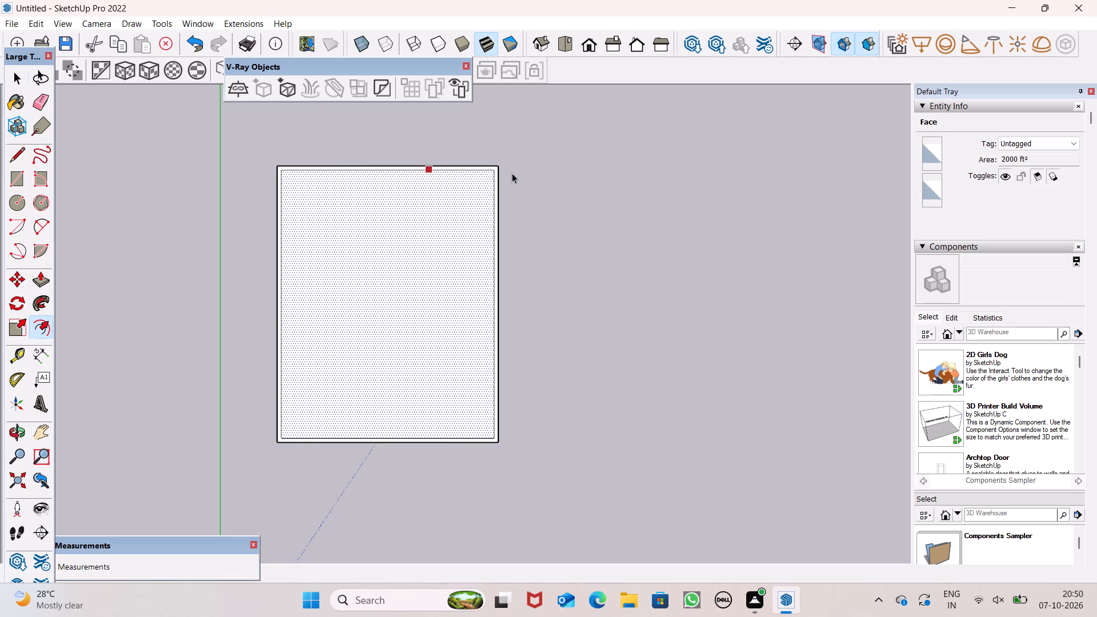
scroll(525, 175, down, 1)
key(space)
click(602, 202)
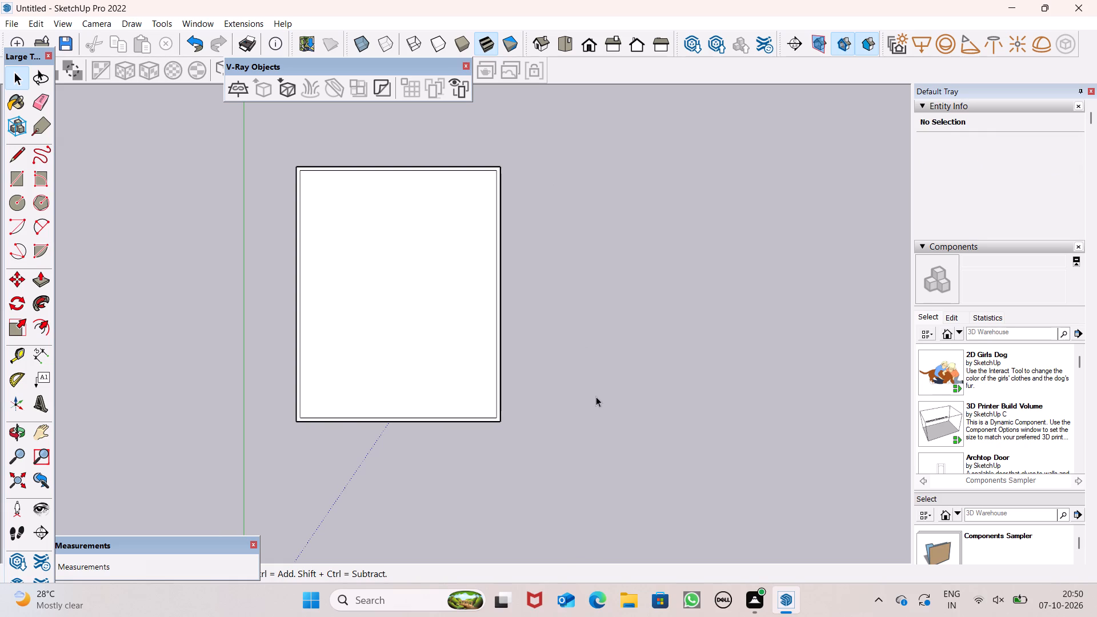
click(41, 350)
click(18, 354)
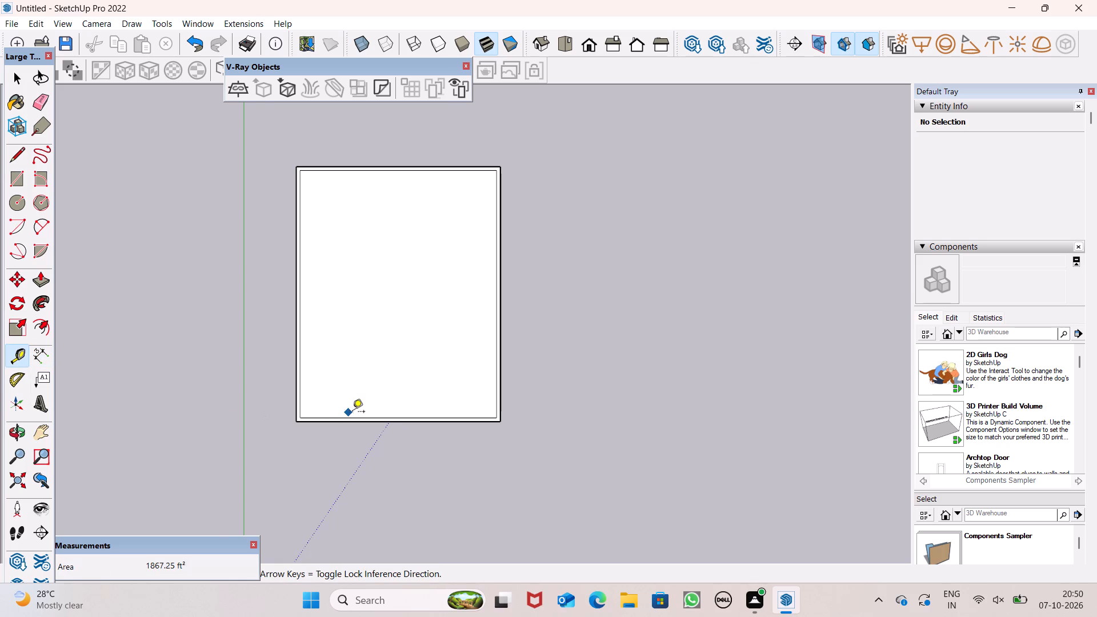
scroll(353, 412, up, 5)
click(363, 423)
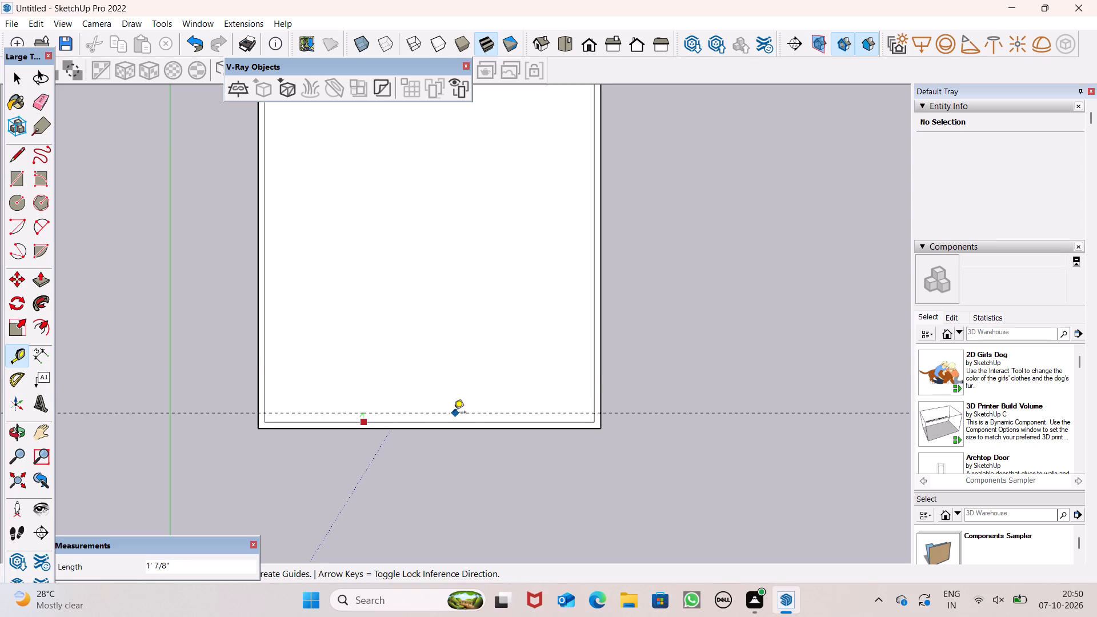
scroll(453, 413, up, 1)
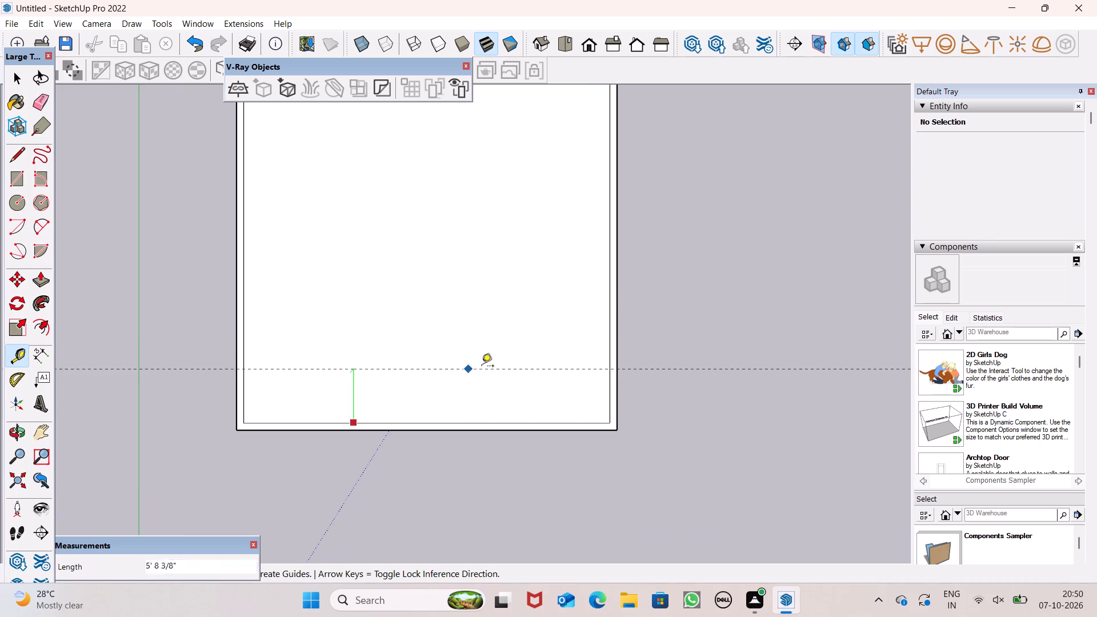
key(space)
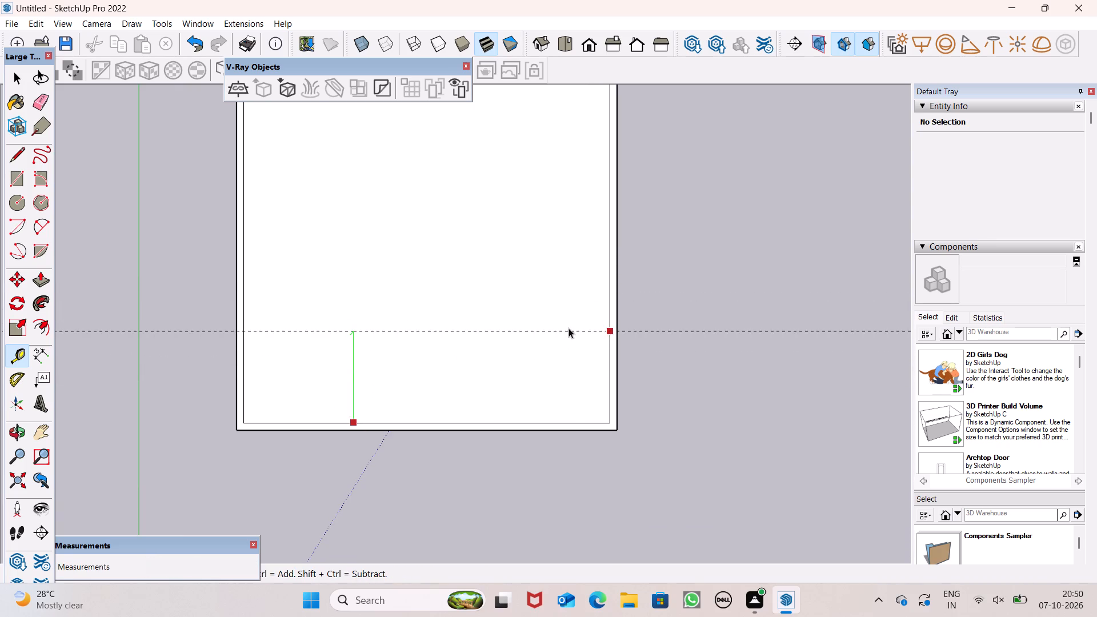
Place a guide line parallel to the inner outline's right edge, about 21' in from it.
click(21, 350)
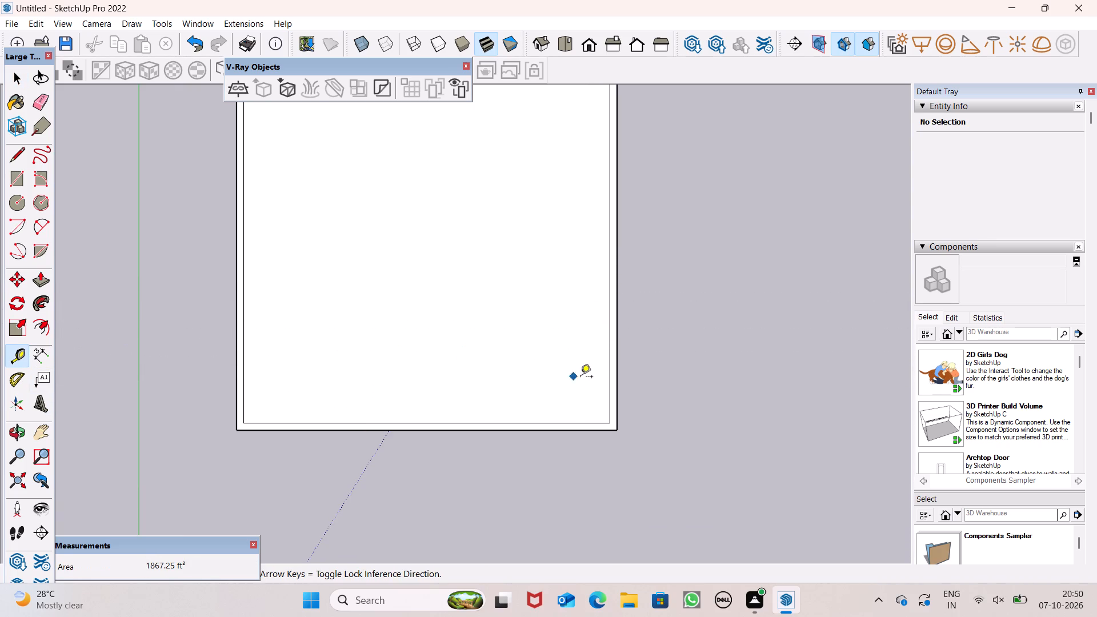
click(607, 370)
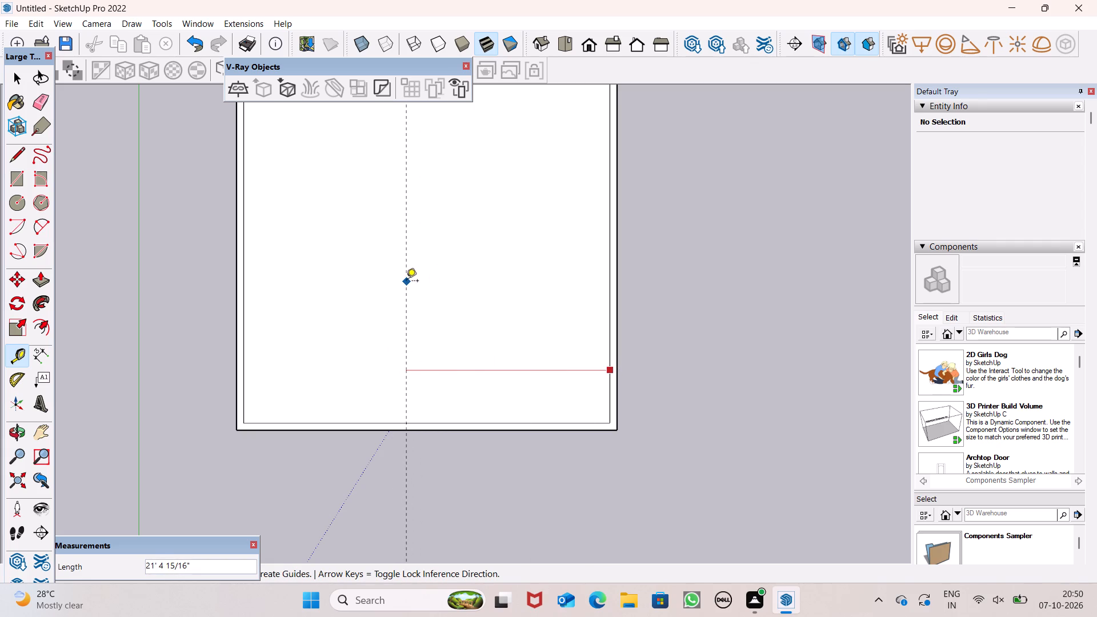
double_click(409, 280)
click(409, 278)
key(space)
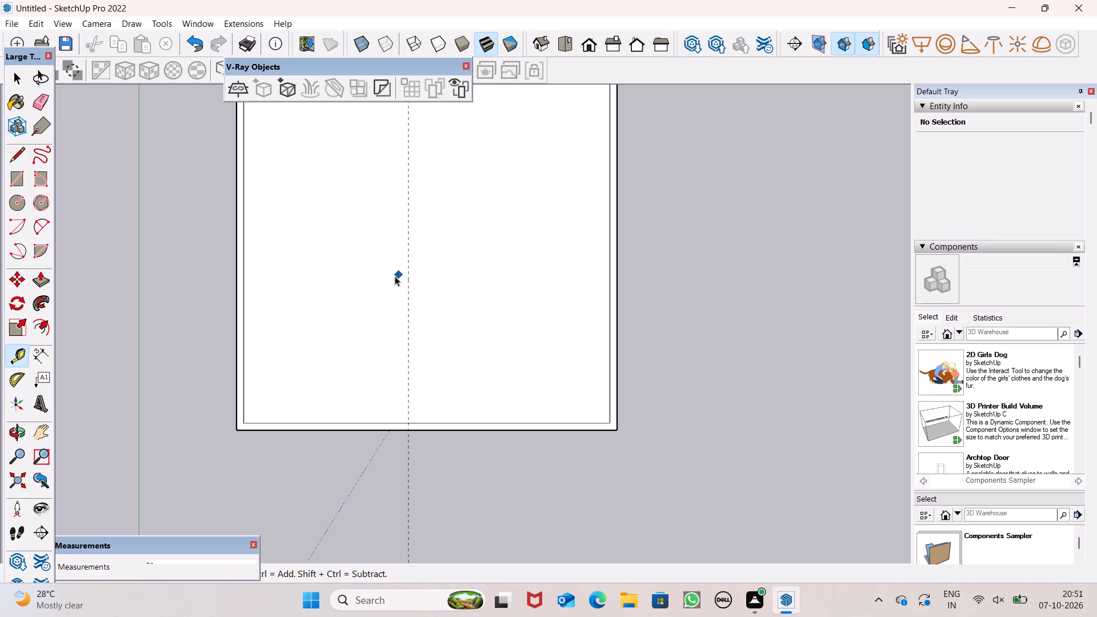
Place a second vertical guide 6" to the left of the existing one to mark the partition wall thickness.
click(13, 351)
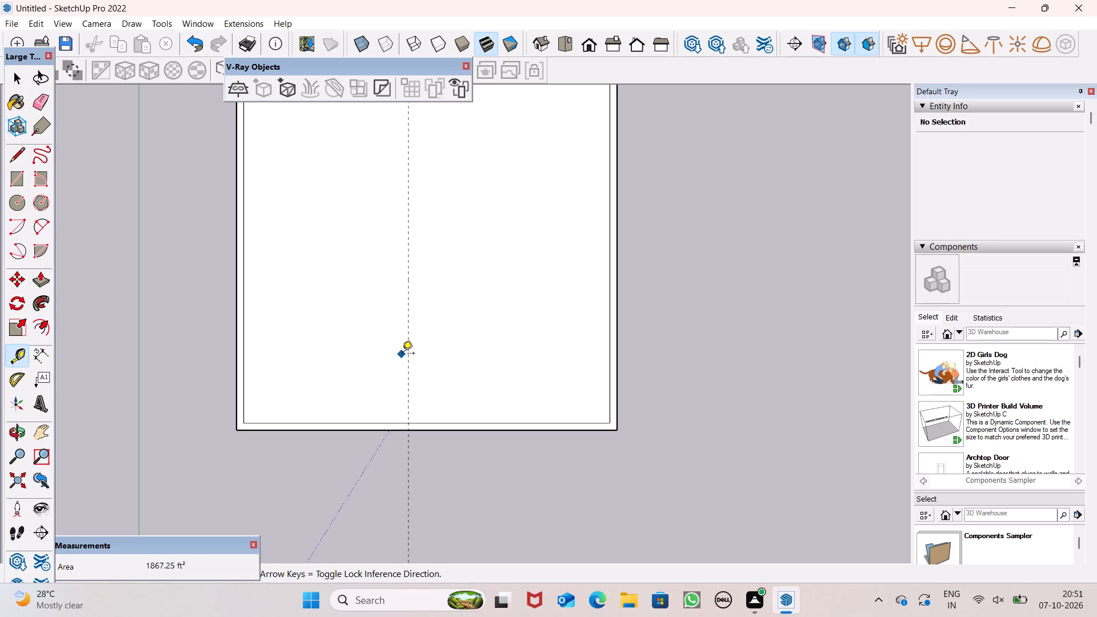
click(406, 354)
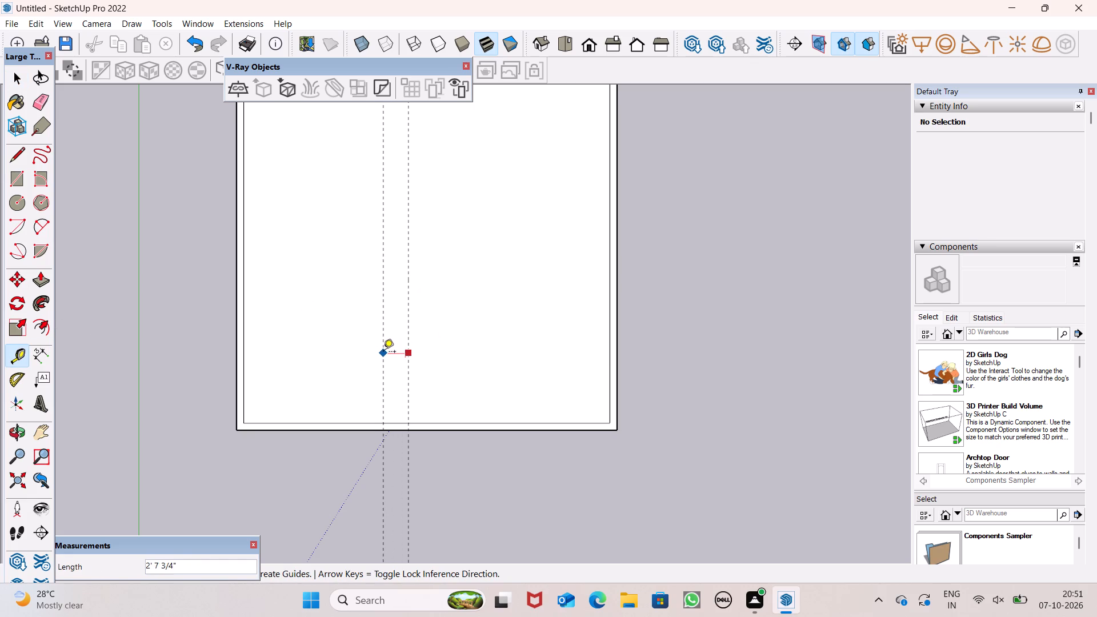
key(6)
key(shift+quotedbl)
key(Return)
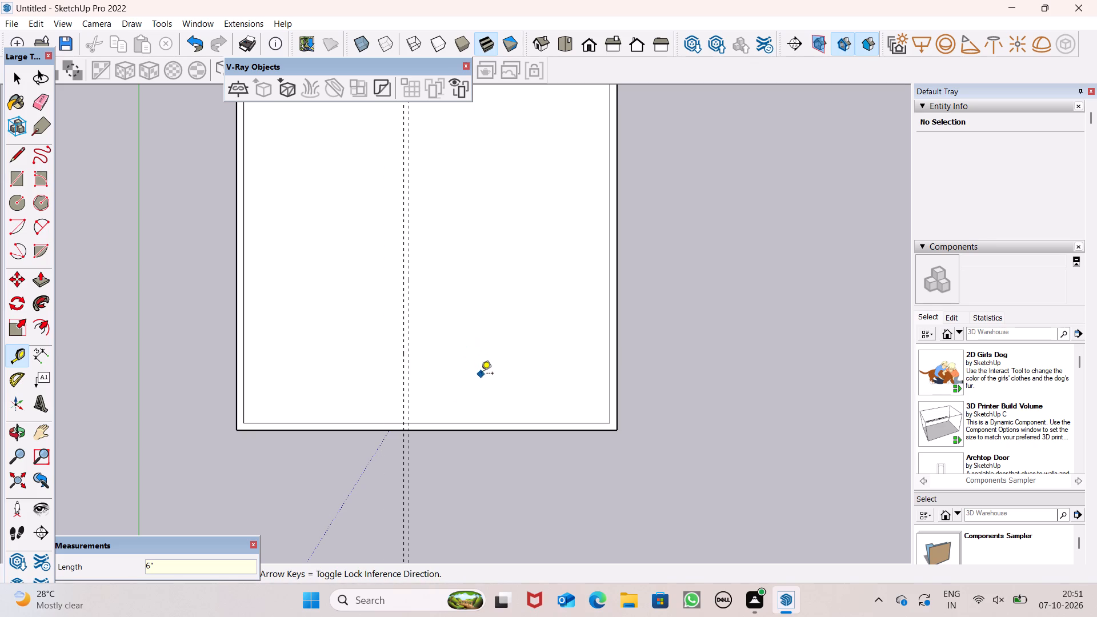
Place a horizontal guide about 2' 7" above the inner outline's bottom edge, paired with a parallel guide 6" above it.
double_click(326, 417)
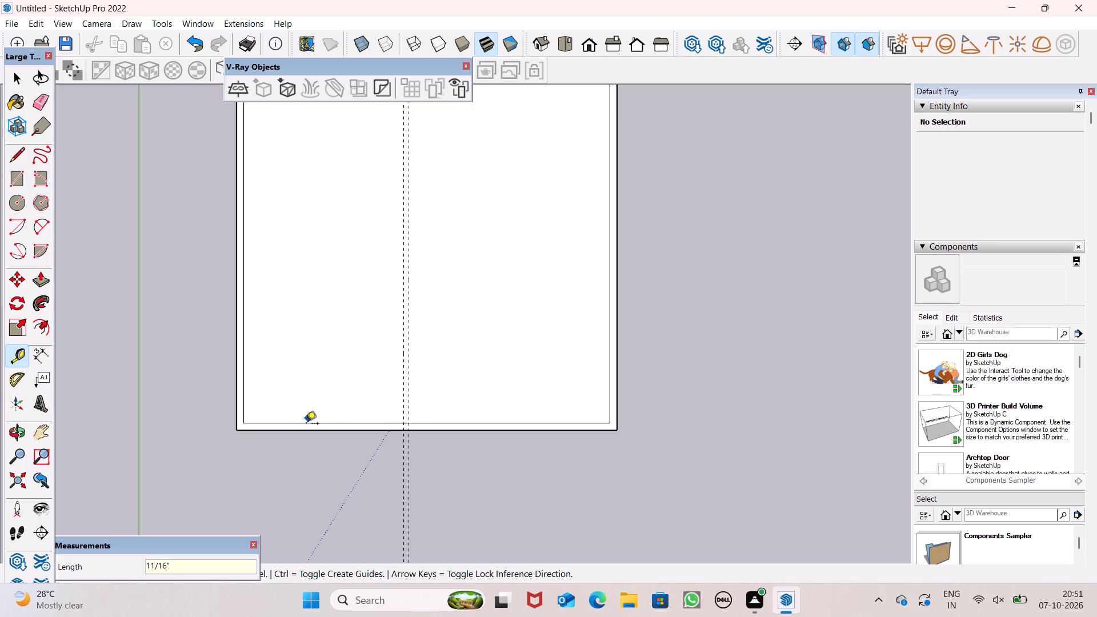
click(305, 421)
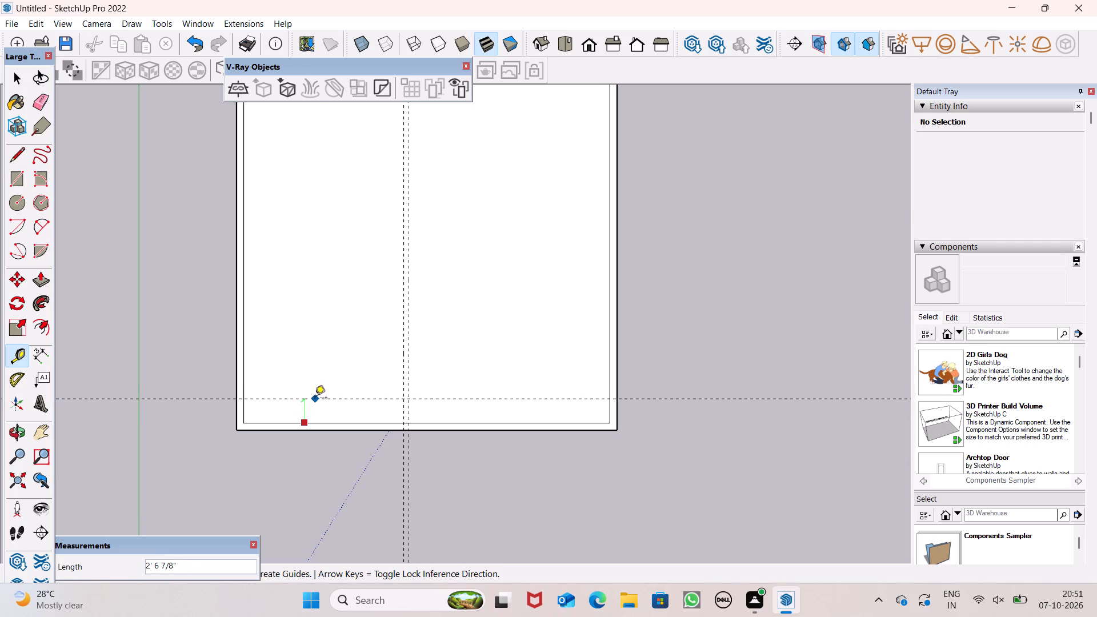
click(315, 399)
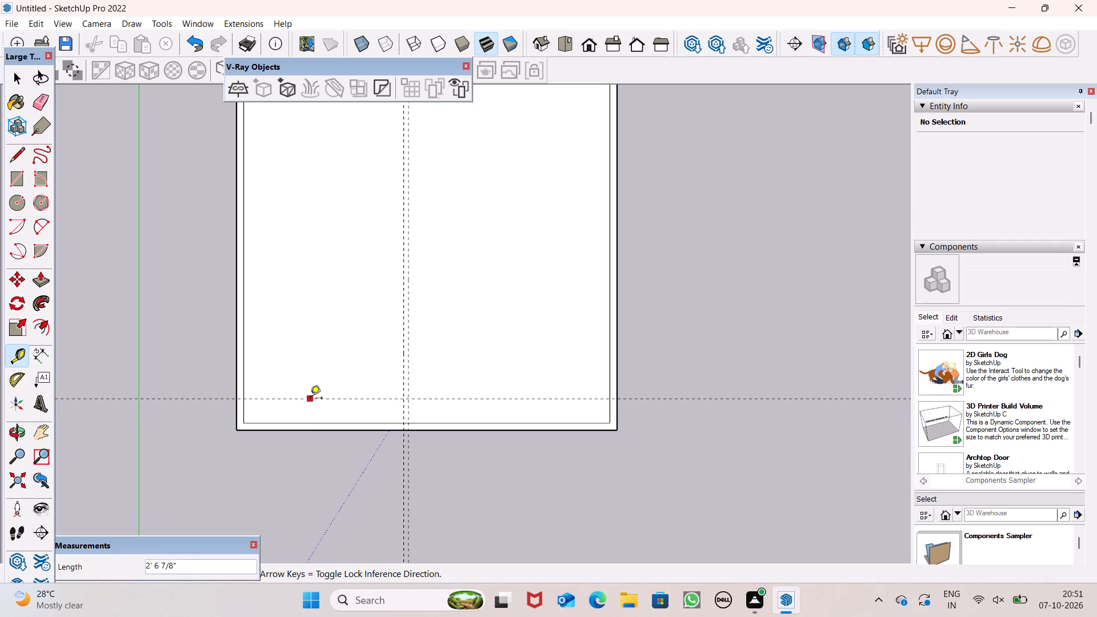
click(310, 399)
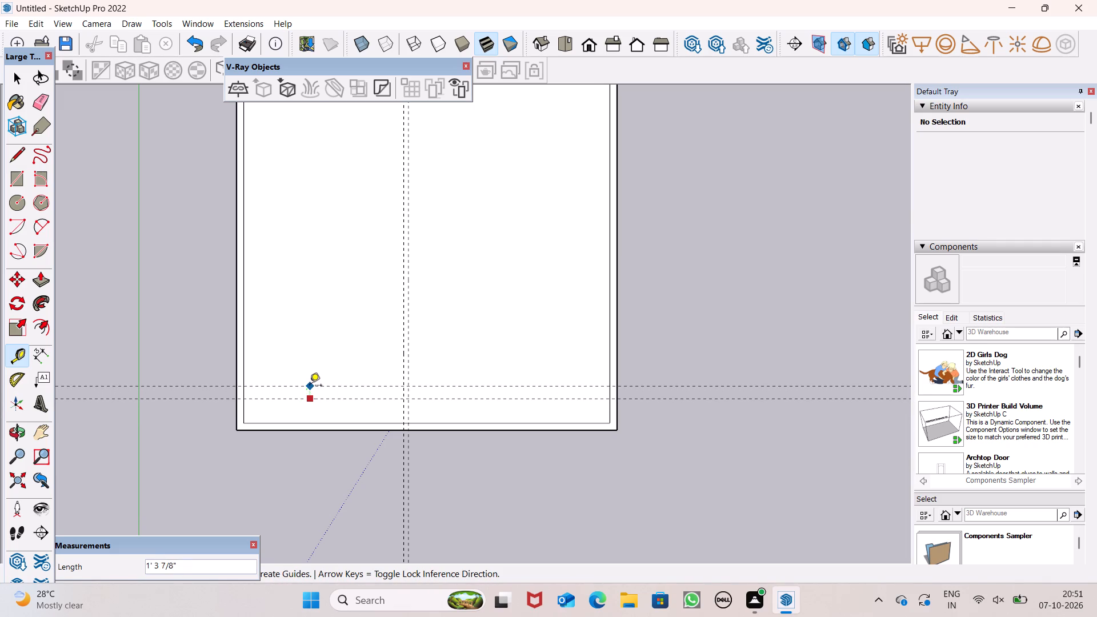
key(6)
key(shift+quotedbl)
key(Return)
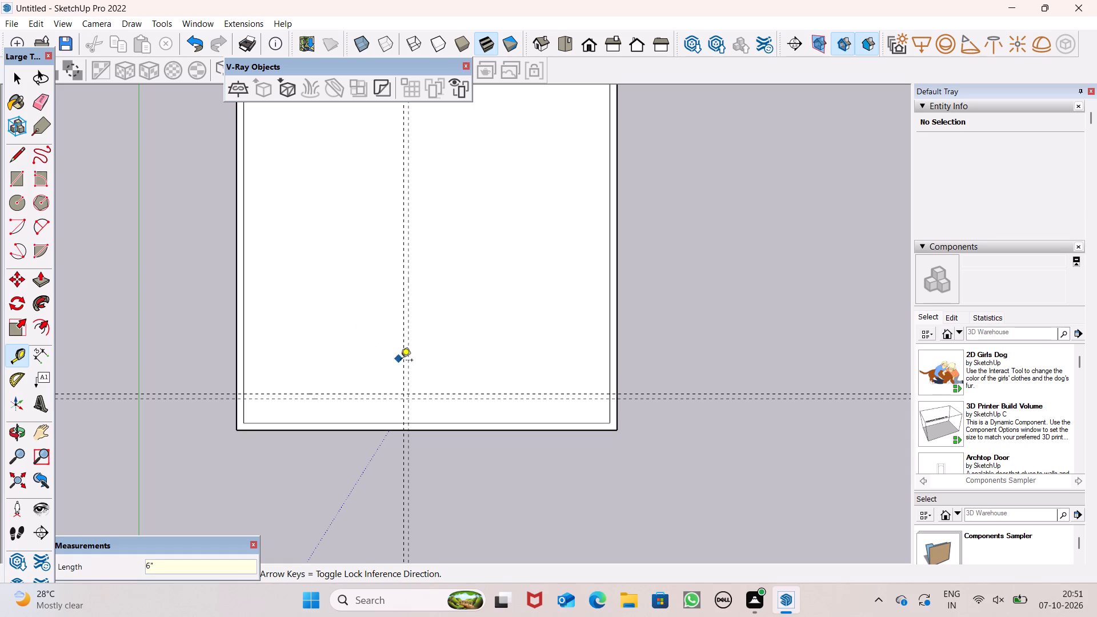
Place a horizontal guide about 14' 8" above the existing horizontal pair, paired with a parallel guide 6" above it.
scroll(410, 372, down, 5)
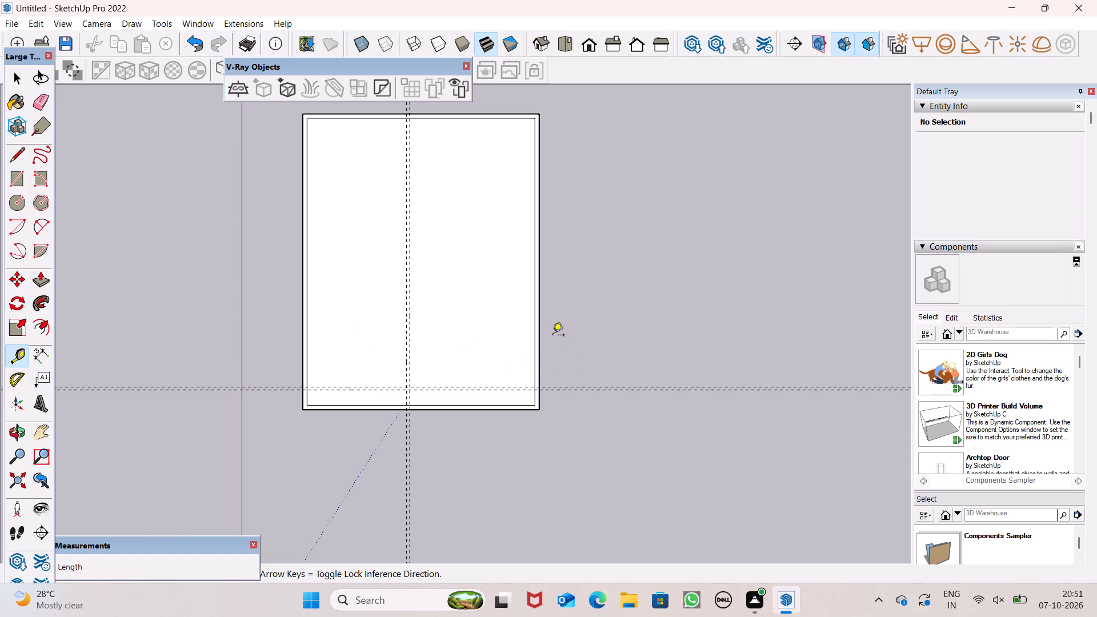
scroll(447, 326, up, 4)
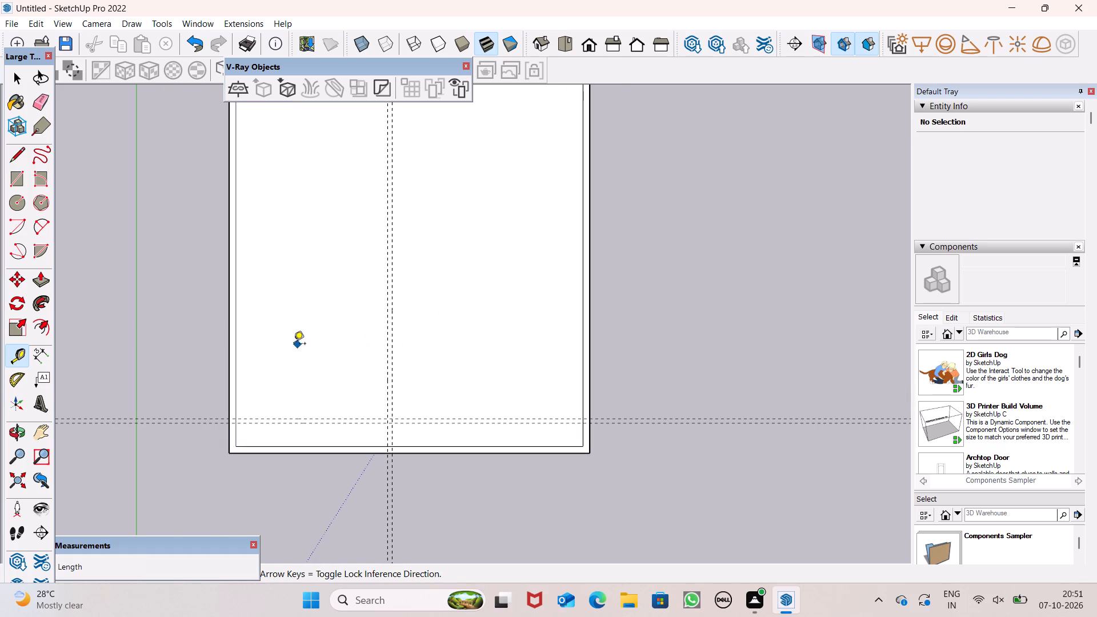
scroll(286, 342, up, 1)
click(295, 423)
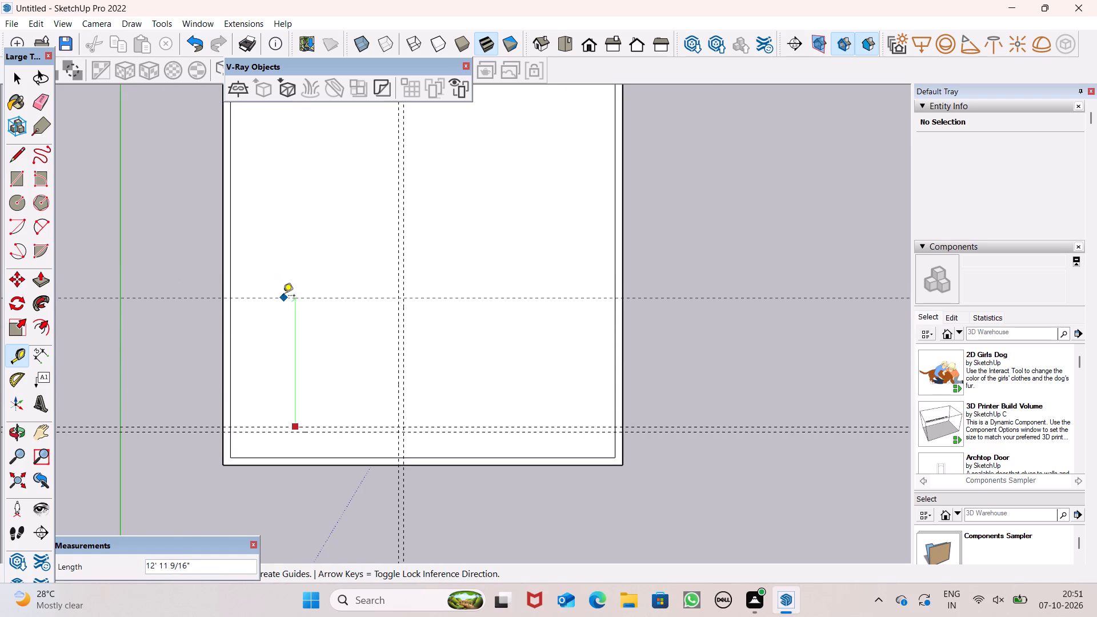
click(281, 281)
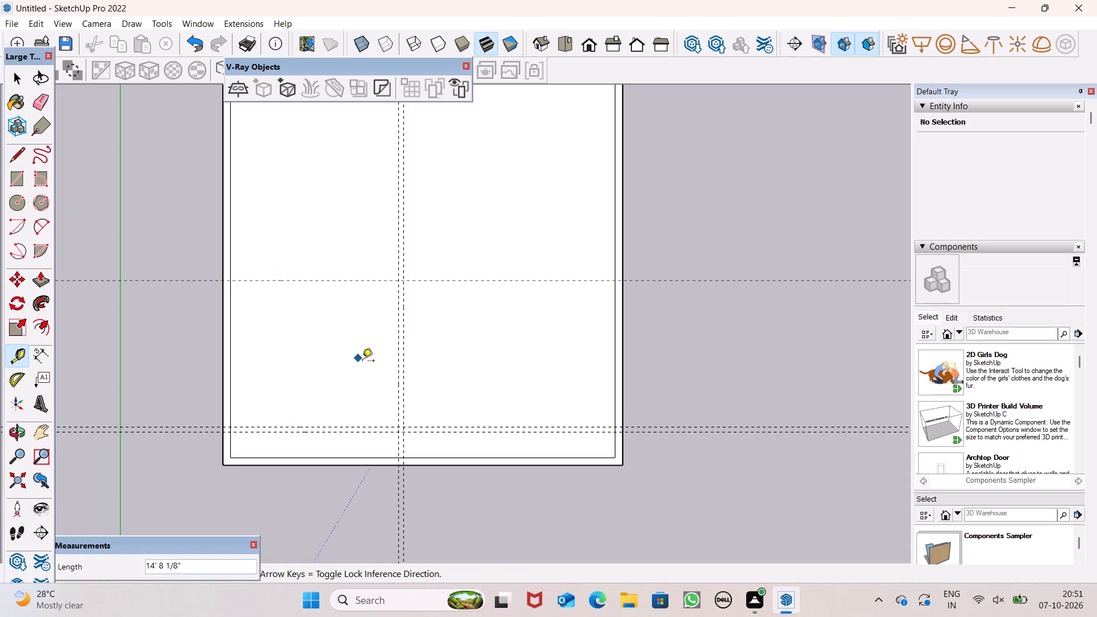
scroll(361, 367, down, 5)
scroll(316, 295, up, 6)
click(321, 333)
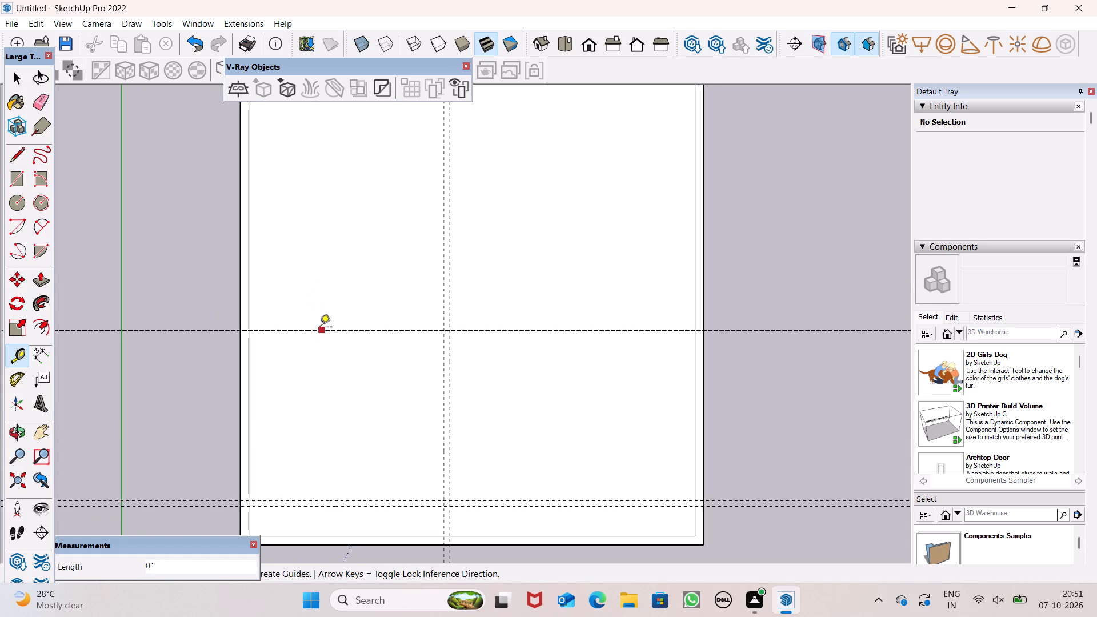
key(6)
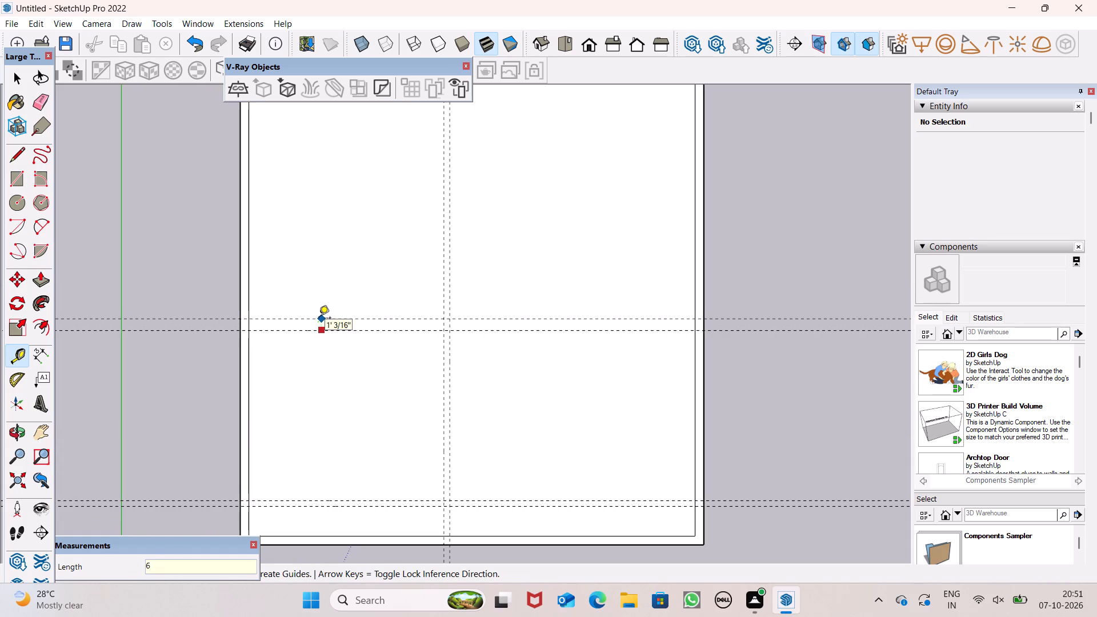
key(shift+quotedbl)
key(Return)
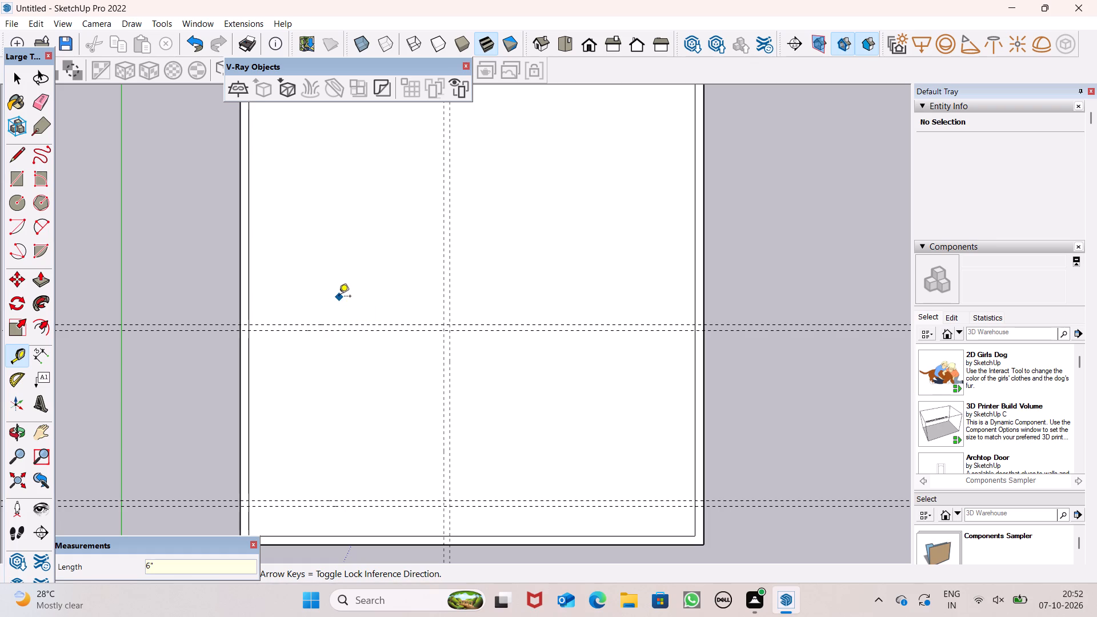
Draw a 6" thick horizontal partition rectangle between the upper guide pair, from the inner outline's left edge to the right-hand vertical guide.
key(space)
key(space)
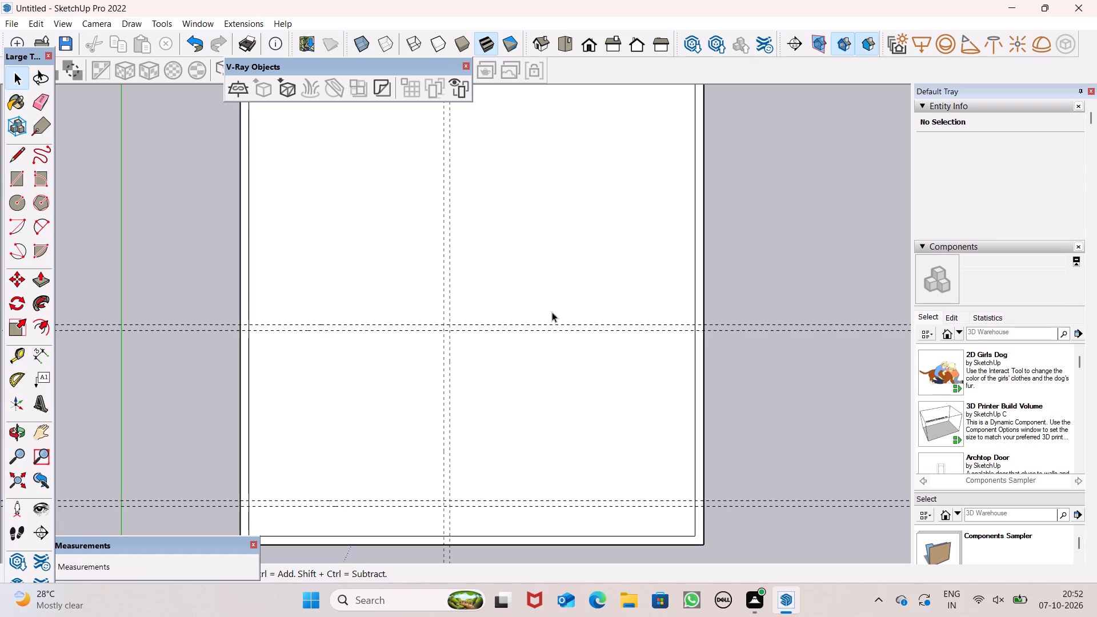
click(22, 173)
scroll(381, 164, down, 5)
scroll(387, 326, up, 5)
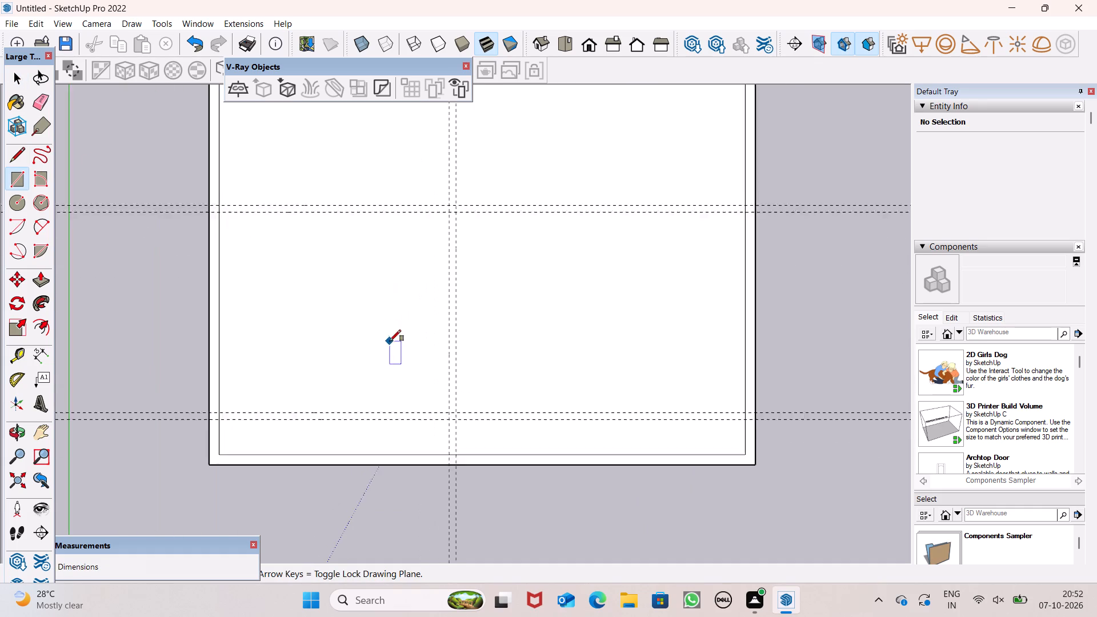
scroll(390, 341, up, 2)
scroll(341, 297, down, 1)
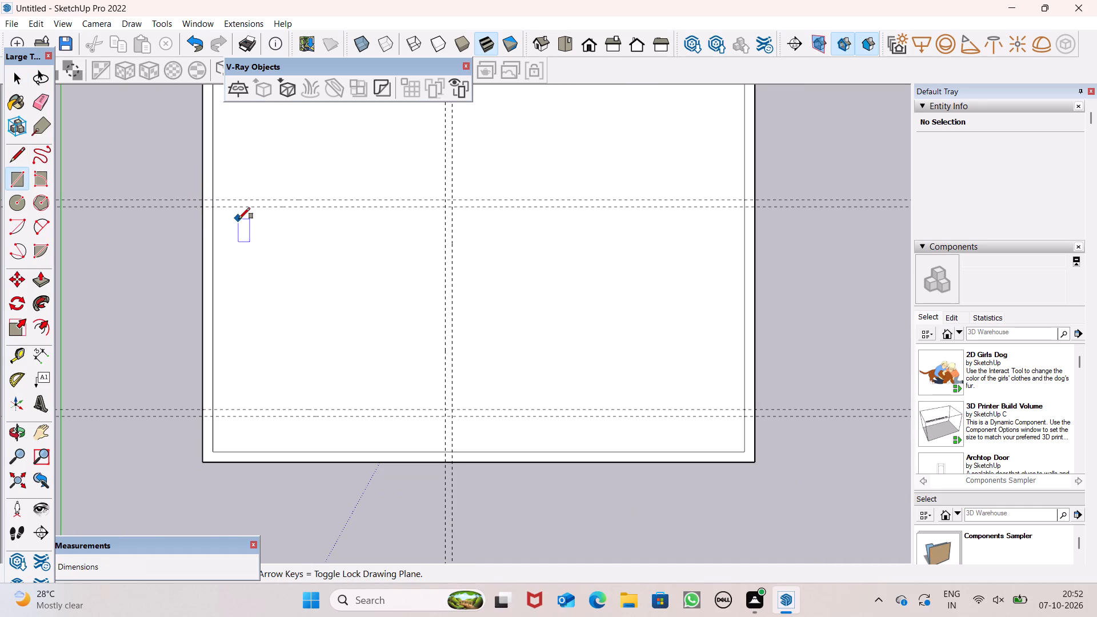
scroll(193, 180, up, 5)
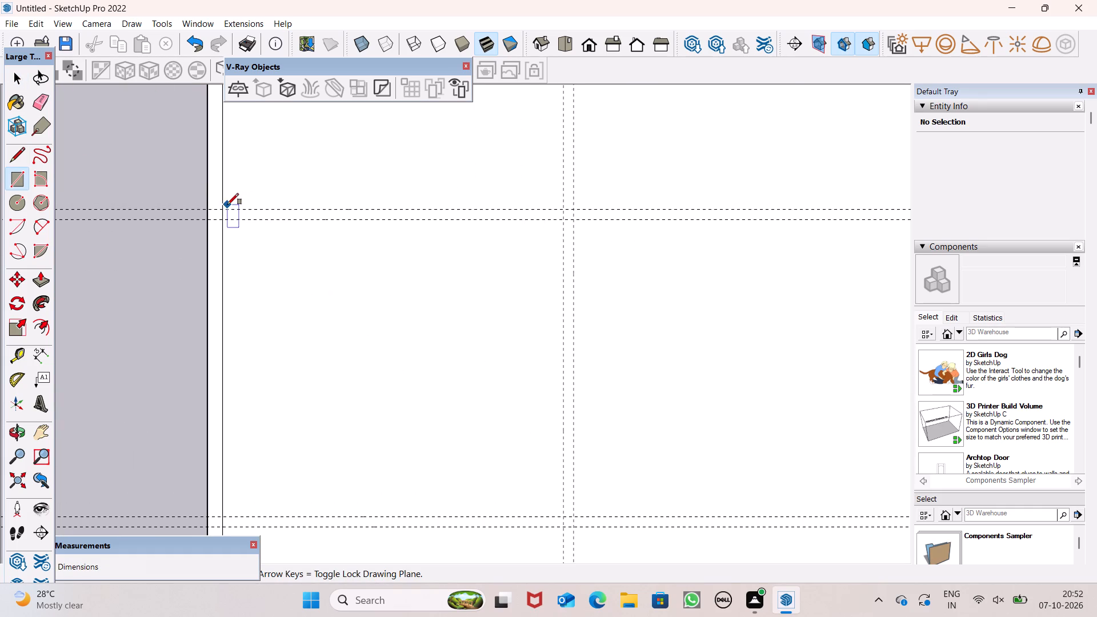
click(221, 209)
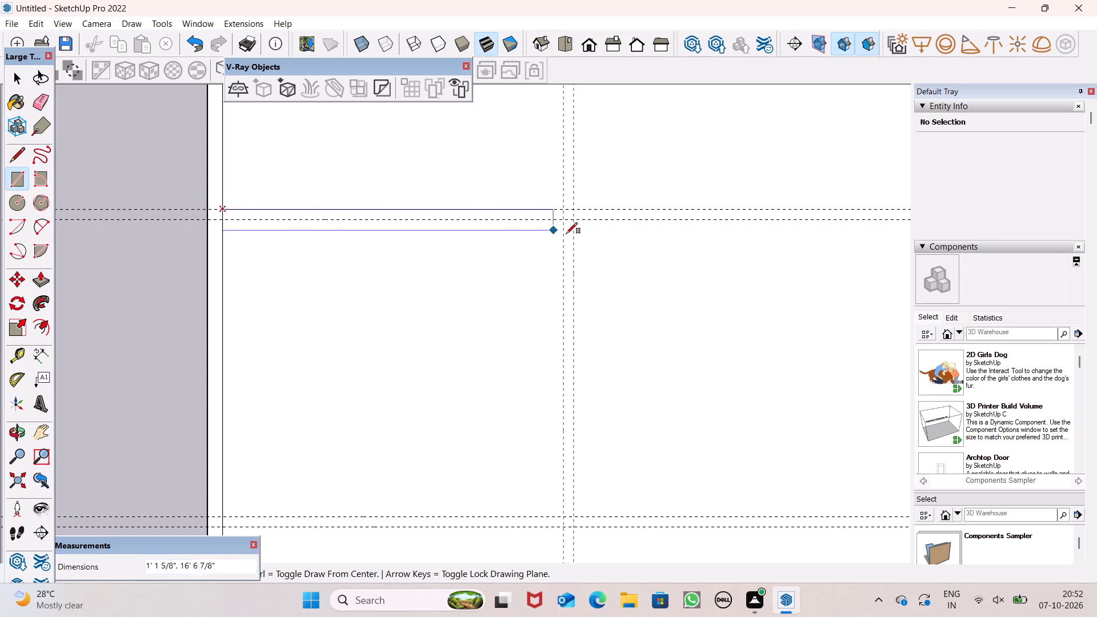
click(570, 220)
Draw a 6" by 18' 3" vertical partition rectangle between the vertical guides, from the upper horizontal guide to the inner outline's bottom edge.
scroll(592, 181, down, 6)
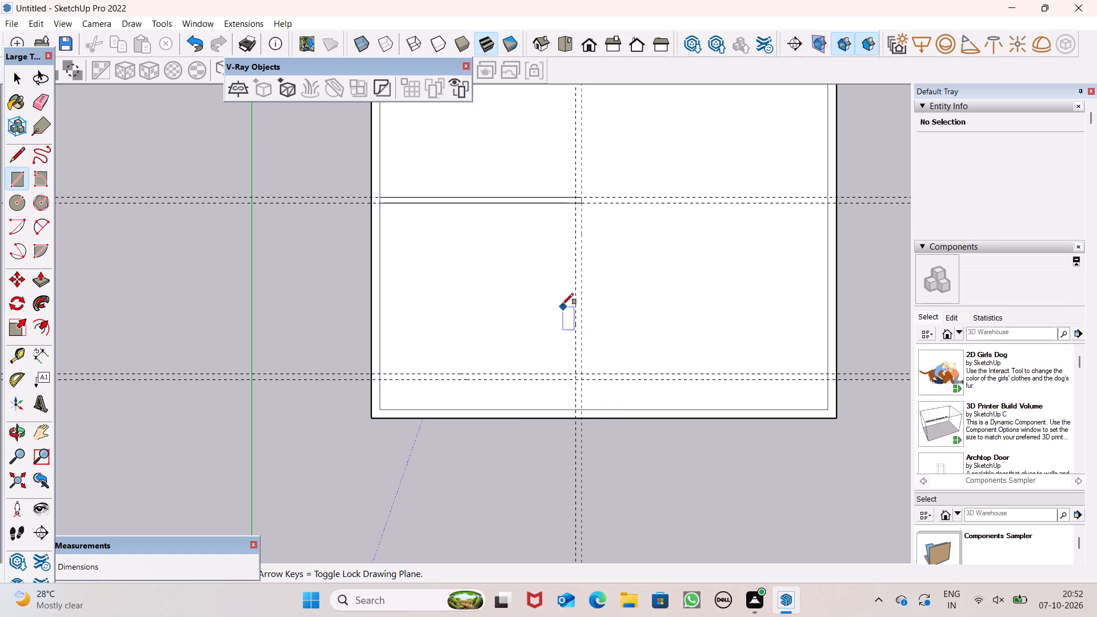
scroll(562, 284, up, 2)
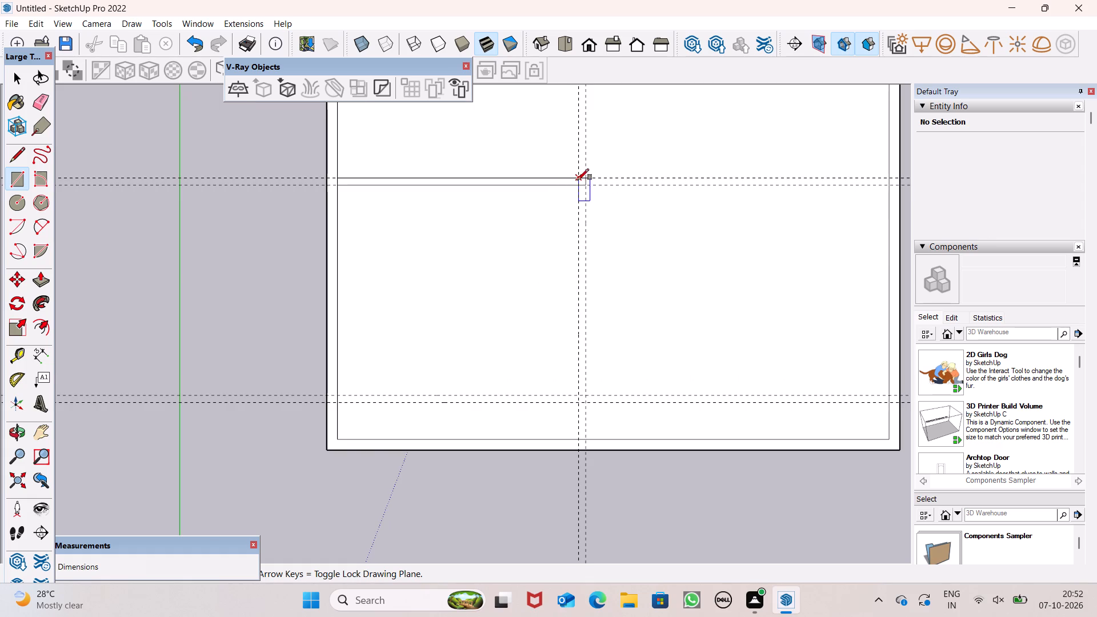
click(575, 176)
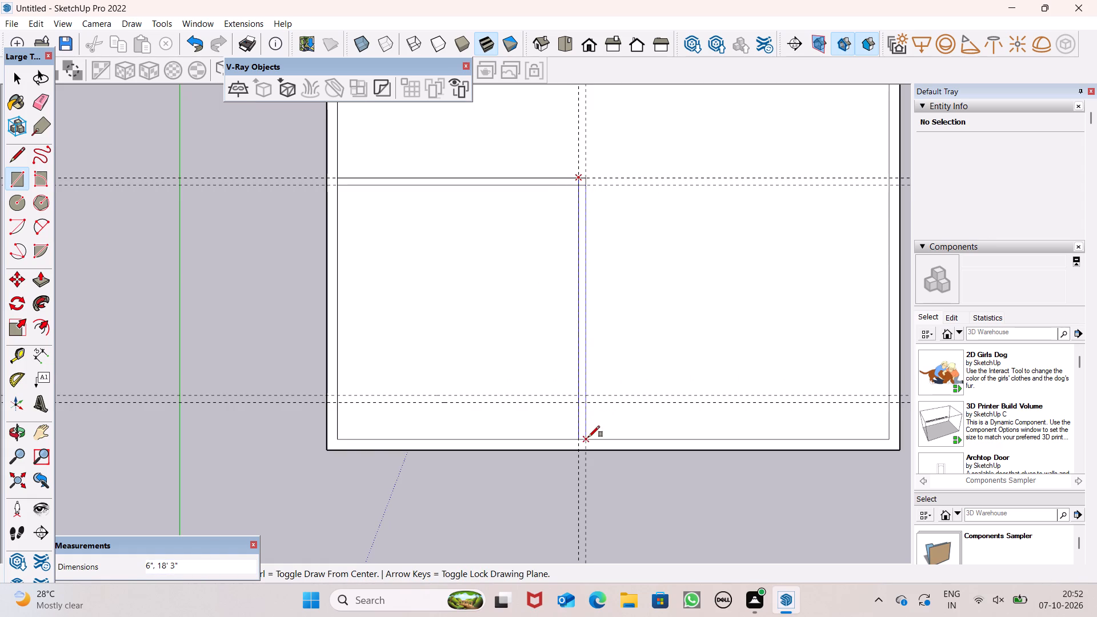
click(590, 437)
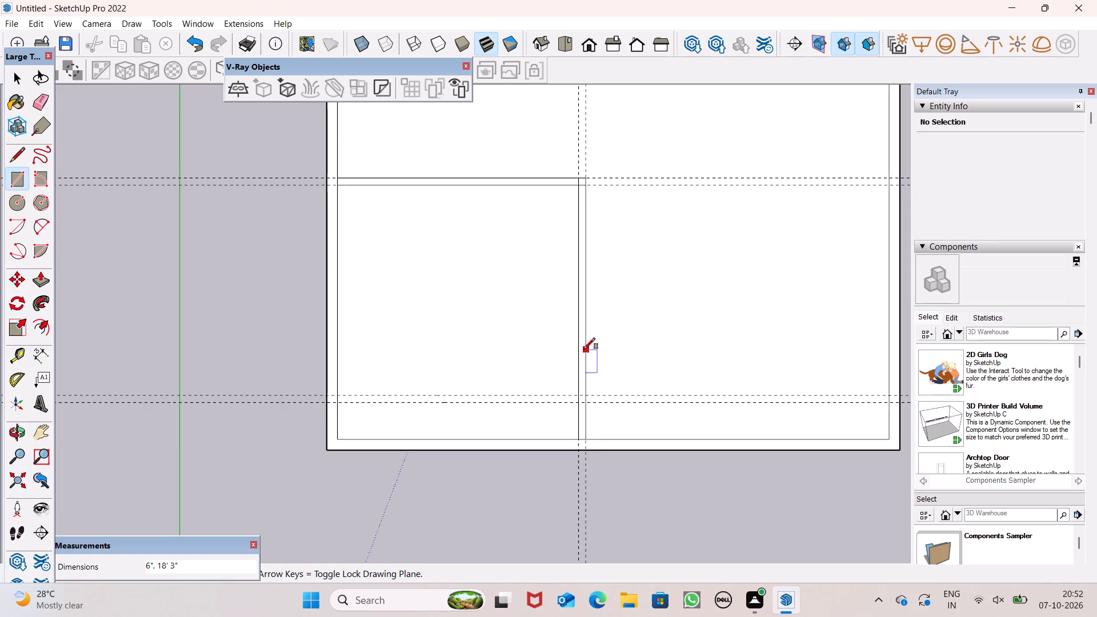
Draw two 9" lines extending both sides of the vertical partition across the bottom outer wall to the footprint edge.
scroll(584, 349, down, 2)
scroll(590, 426, up, 6)
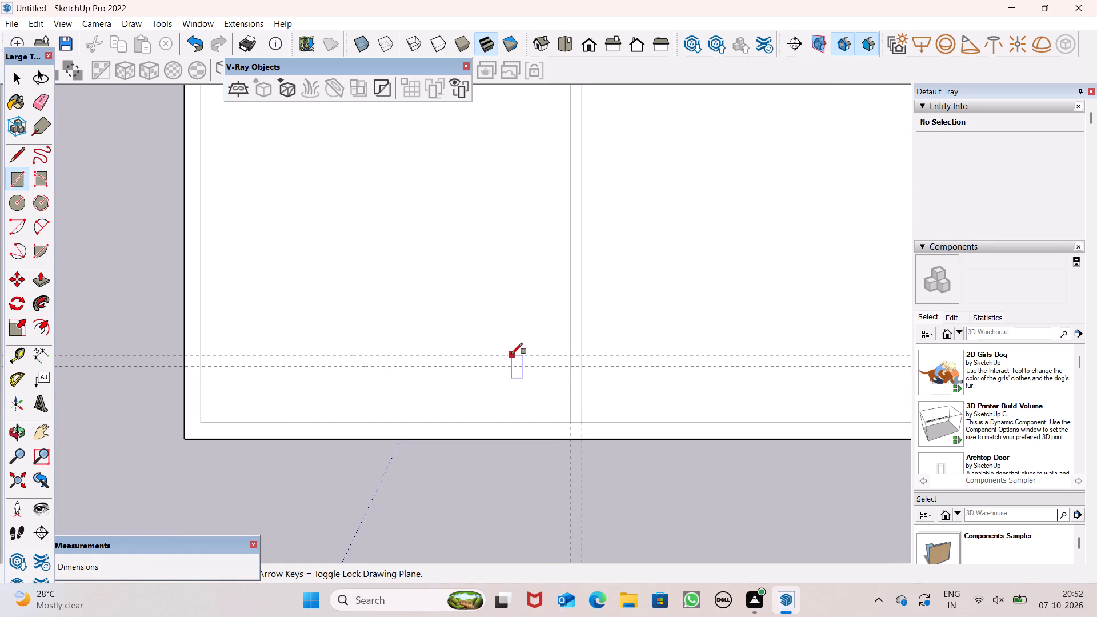
scroll(511, 353, down, 4)
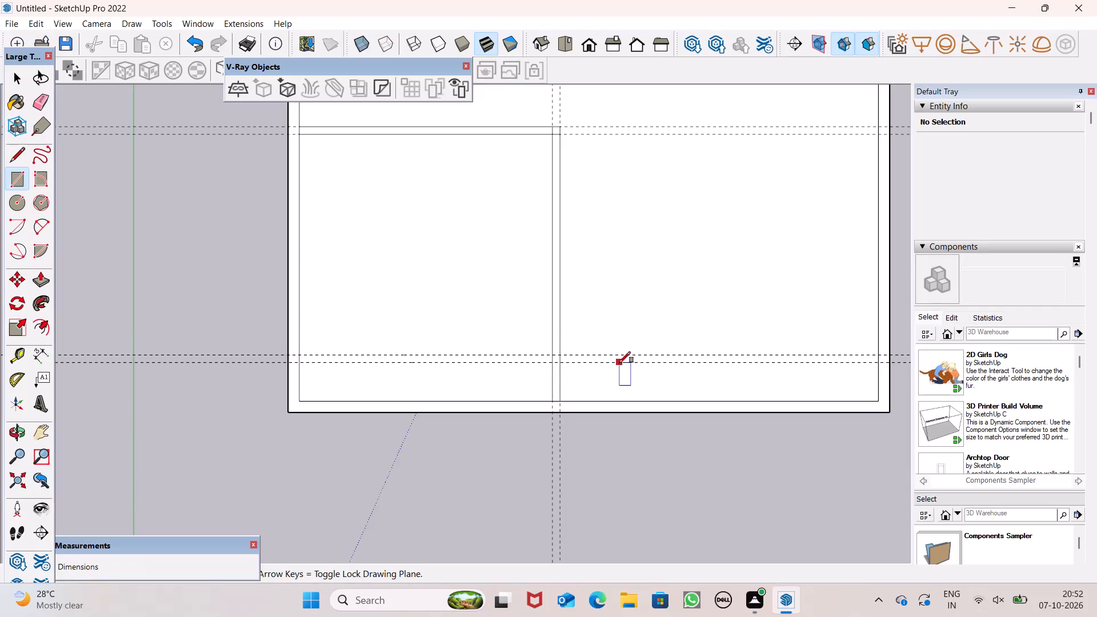
scroll(507, 306, down, 3)
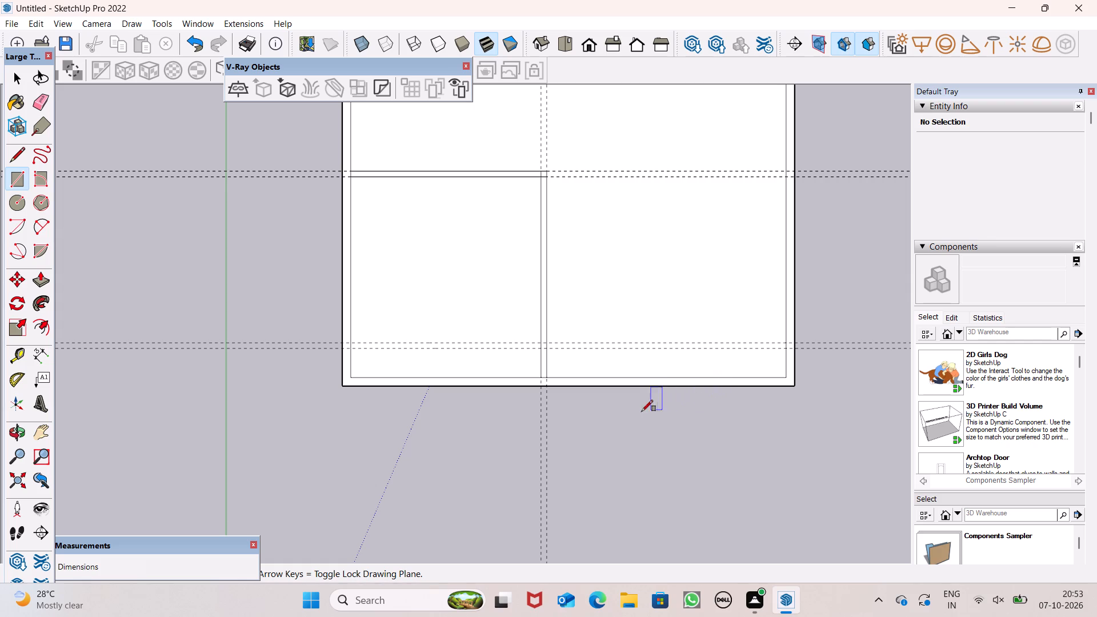
click(16, 157)
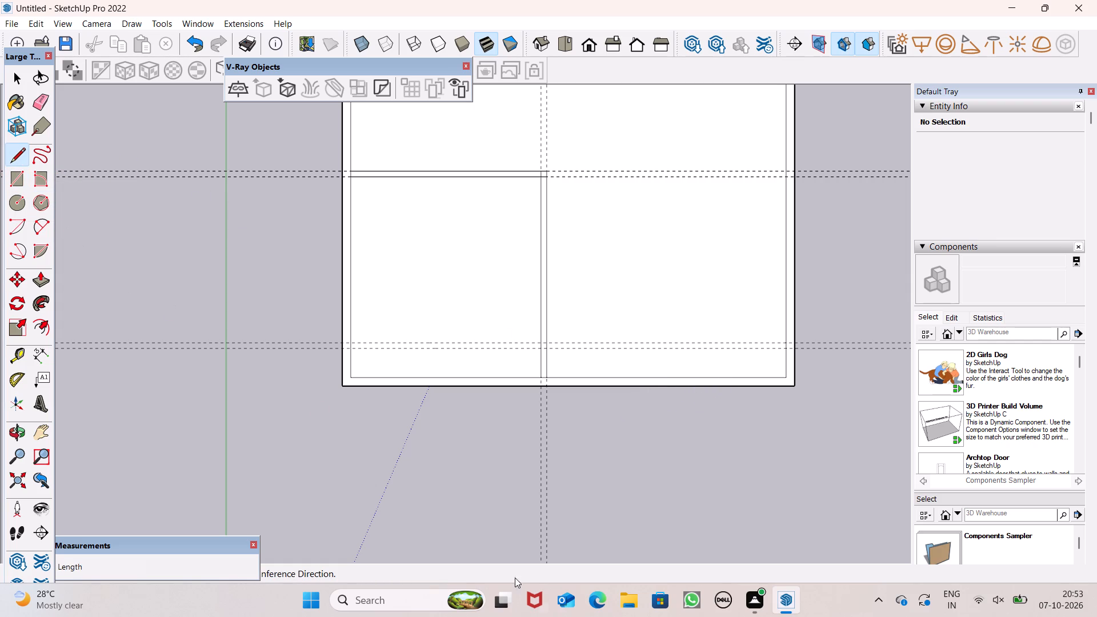
scroll(469, 398, up, 6)
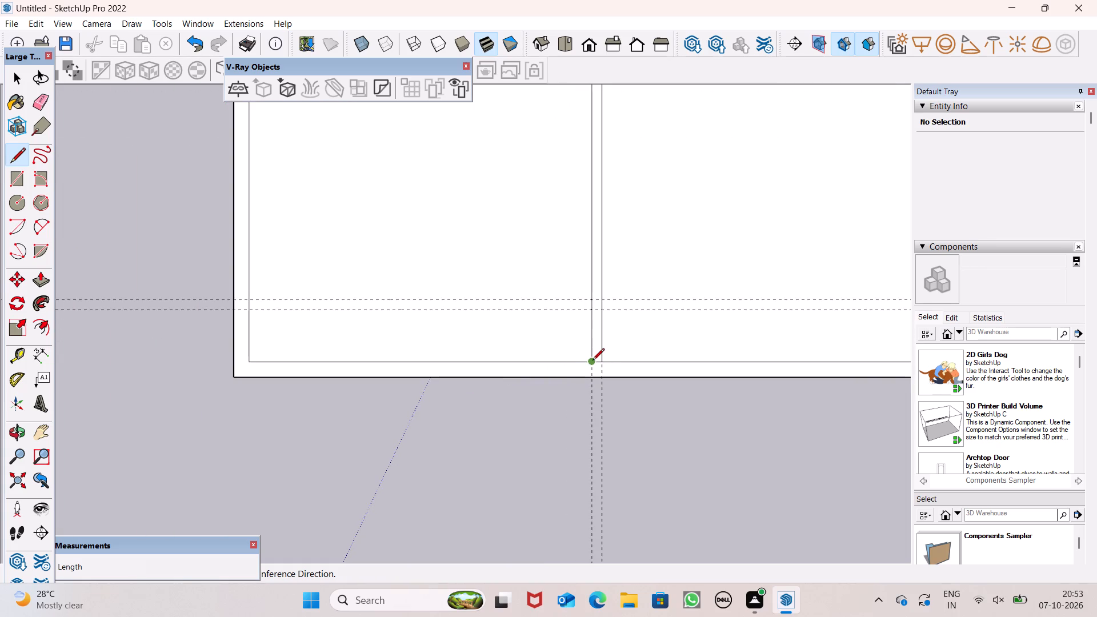
click(592, 362)
click(594, 374)
click(600, 365)
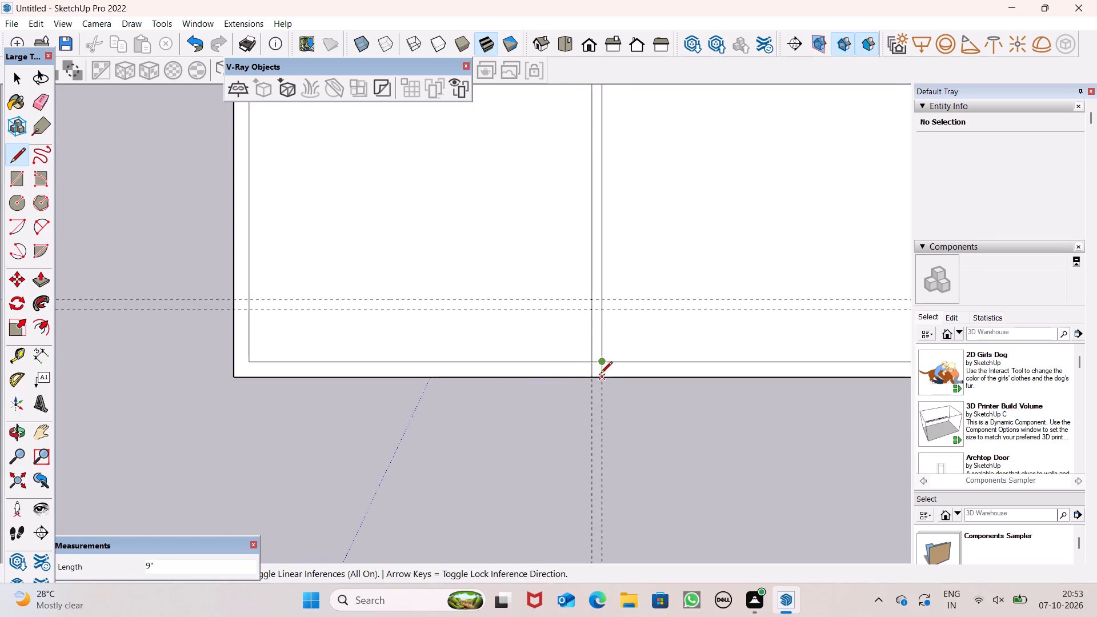
click(600, 374)
Draw a small rectangle between the lower pair of horizontal guides, against the inner outline's left edge.
scroll(461, 325, down, 2)
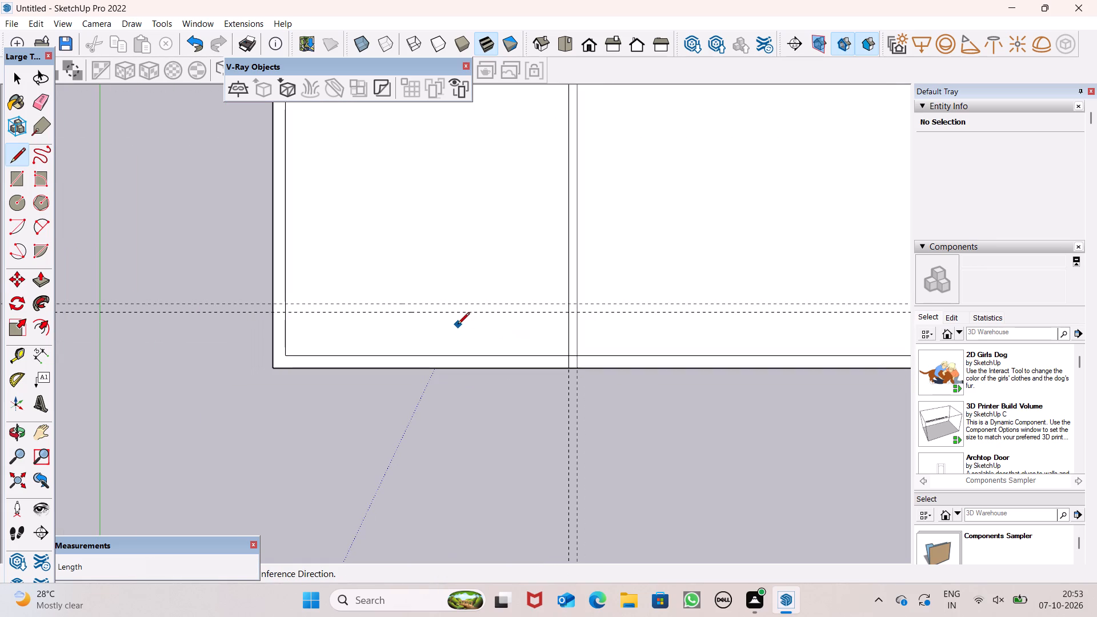
scroll(244, 349, down, 1)
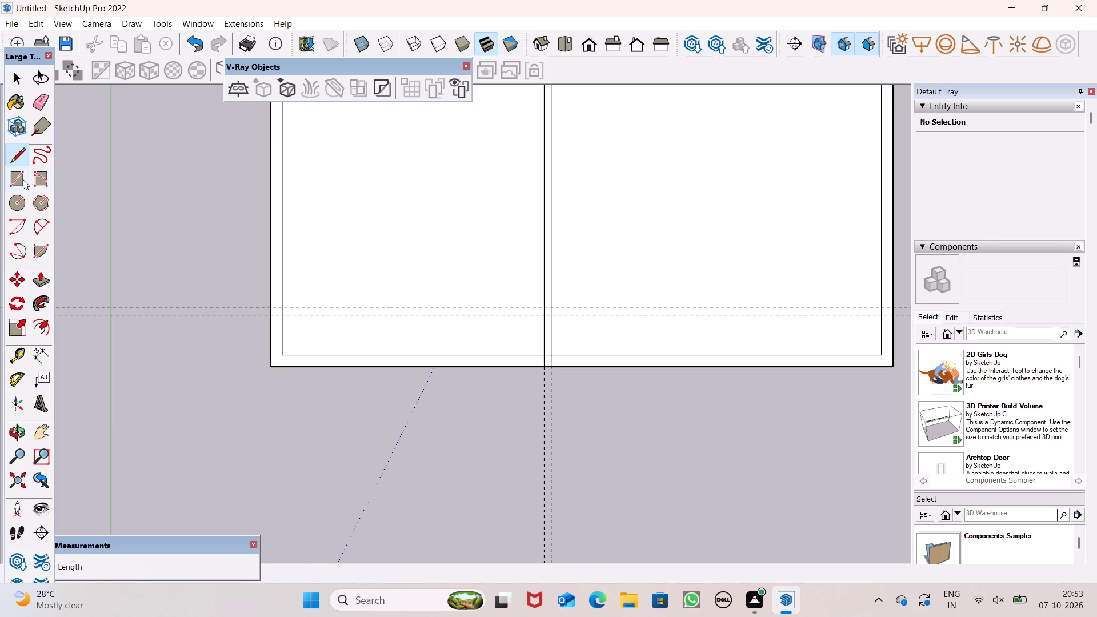
click(23, 179)
scroll(290, 311, up, 7)
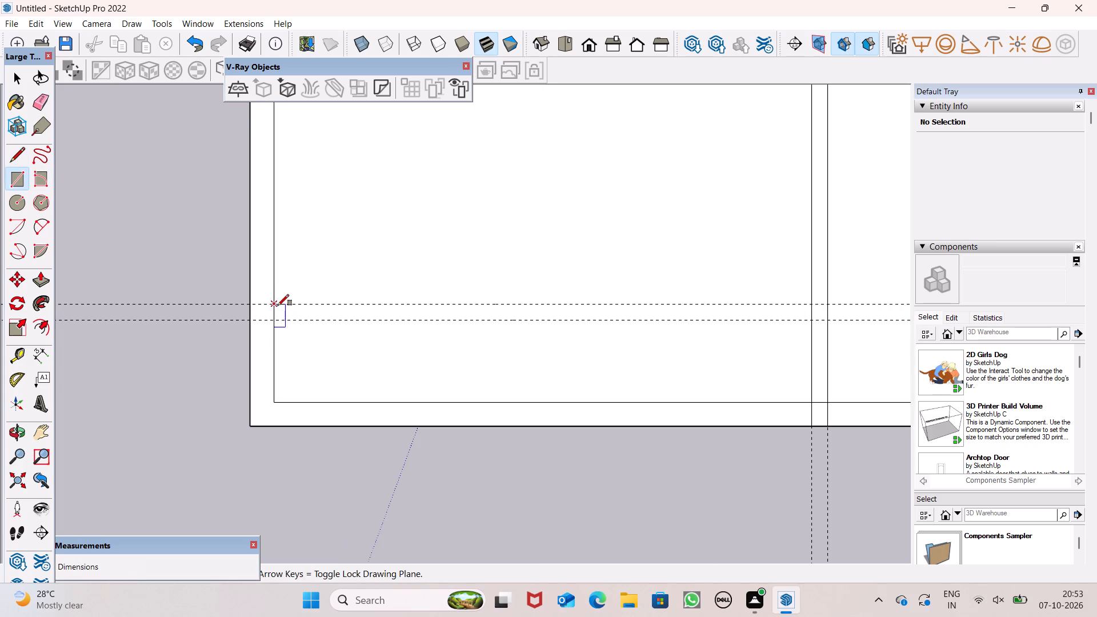
click(278, 306)
click(292, 322)
scroll(314, 347, down, 1)
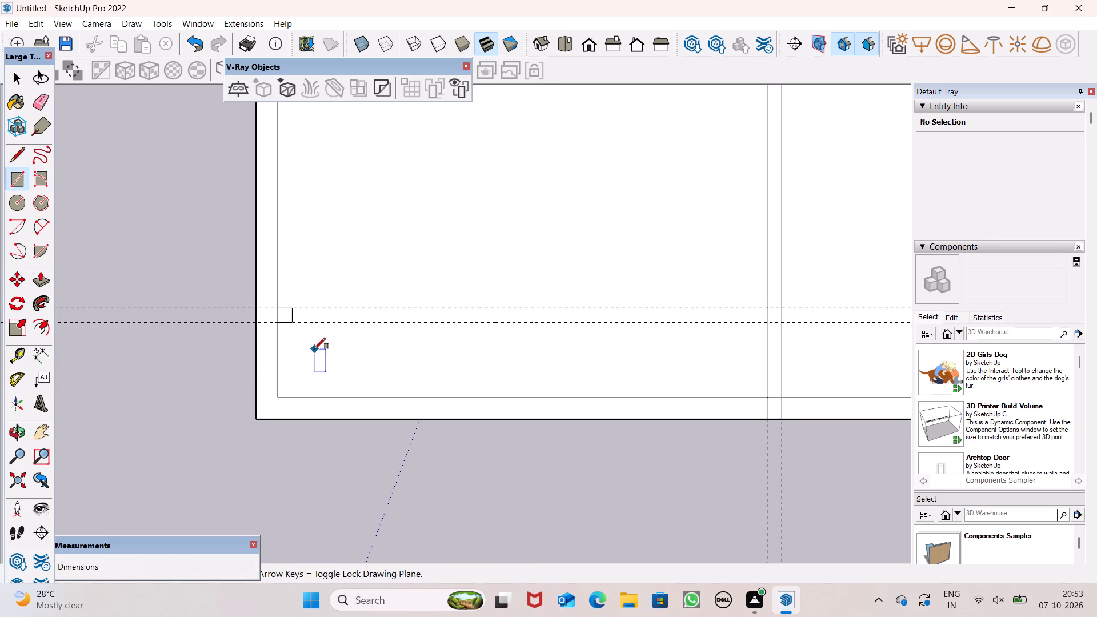
key(space)
scroll(324, 334, down, 6)
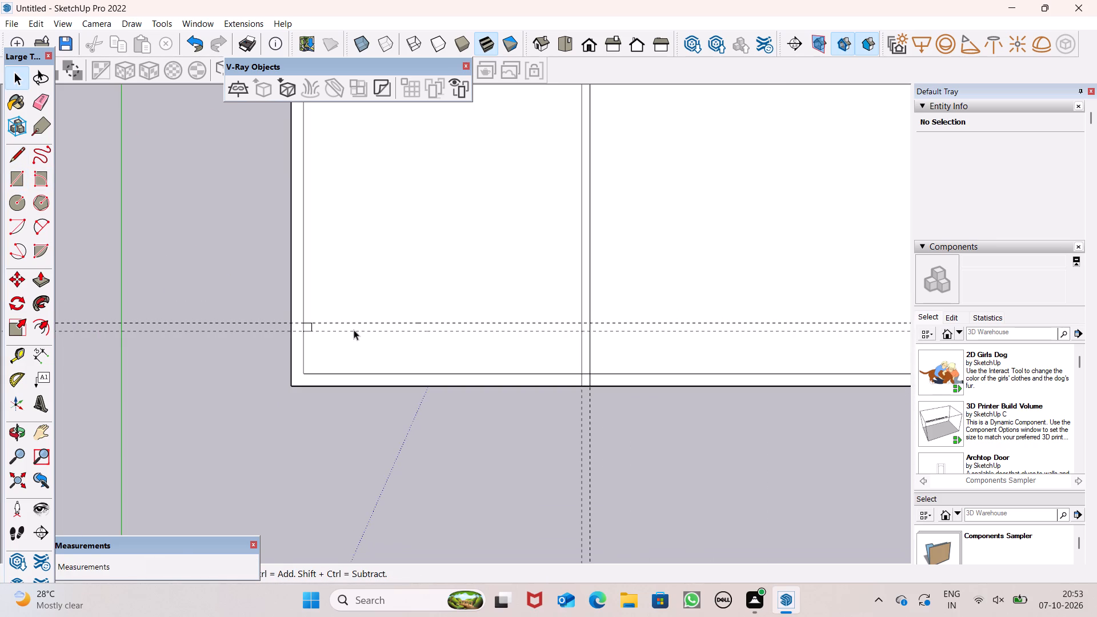
Erase the upper and lower pairs of horizontal guides and the pair of vertical guides around the partitions.
scroll(354, 330, down, 3)
click(49, 98)
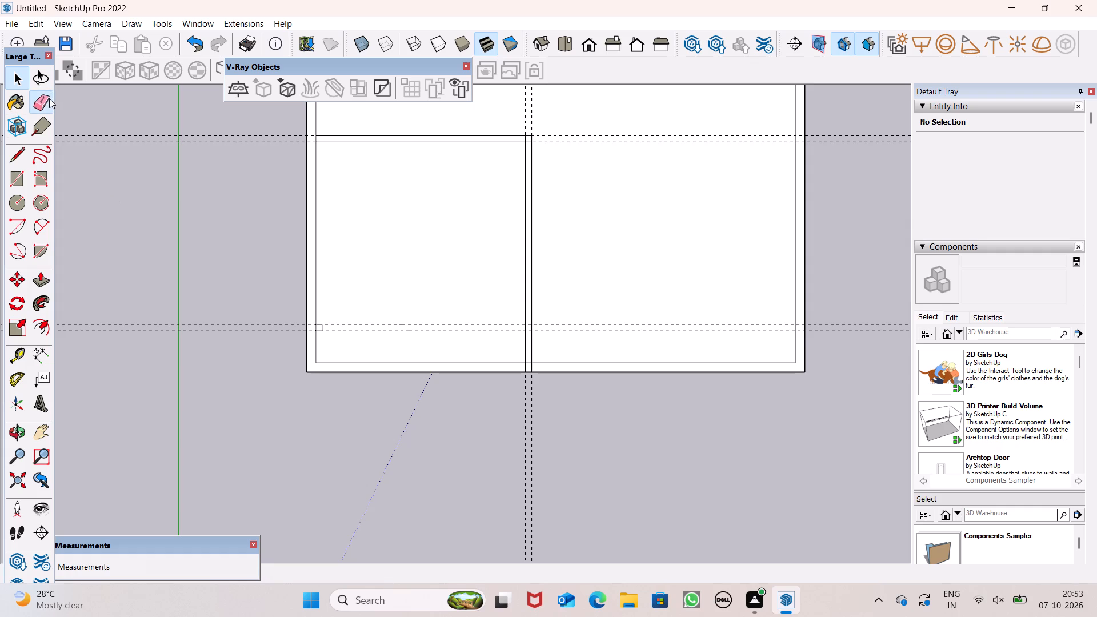
drag(199, 134, 235, 340)
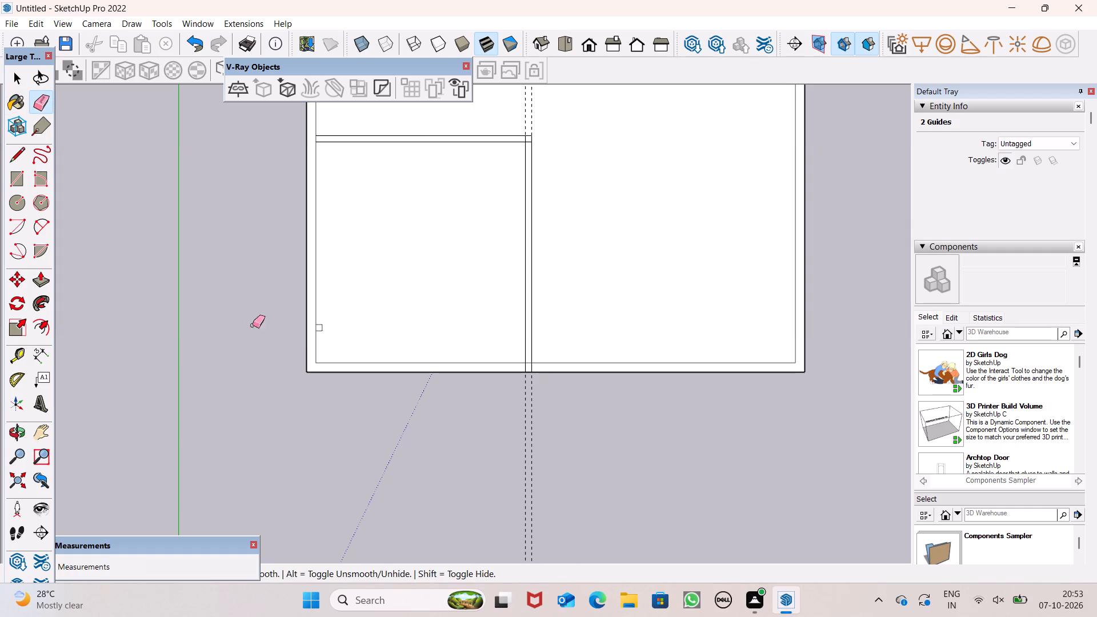
drag(469, 444, 538, 451)
drag(530, 451, 506, 454)
drag(537, 437, 503, 447)
click(499, 447)
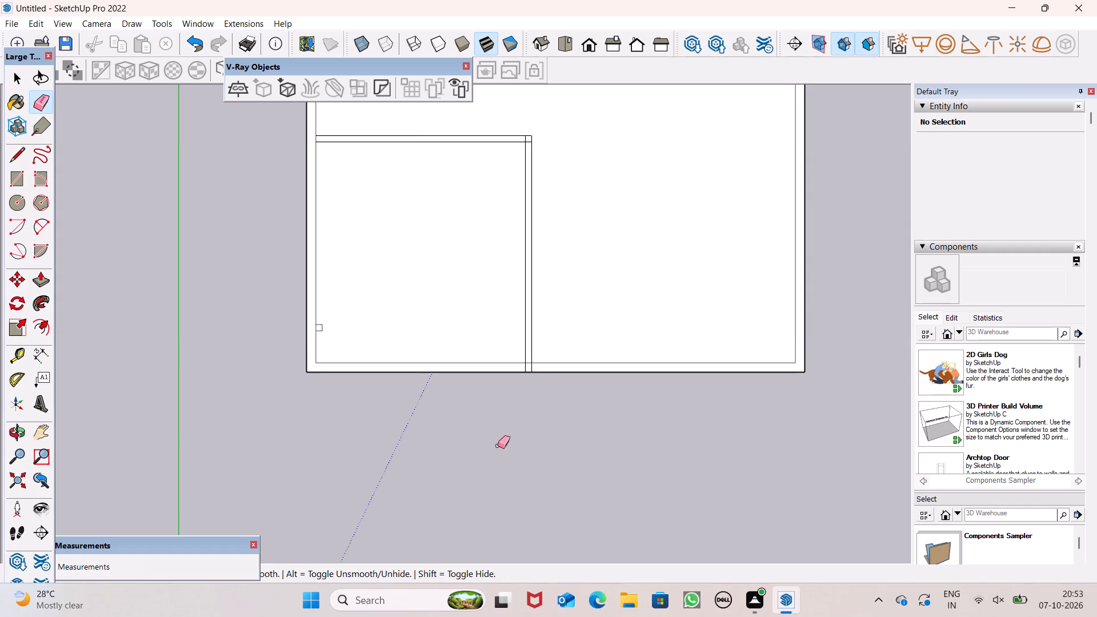
Erase the two overlapping line segments where the horizontal and vertical partitions meet, merging them into one clean corner.
scroll(454, 428, down, 7)
scroll(558, 238, up, 5)
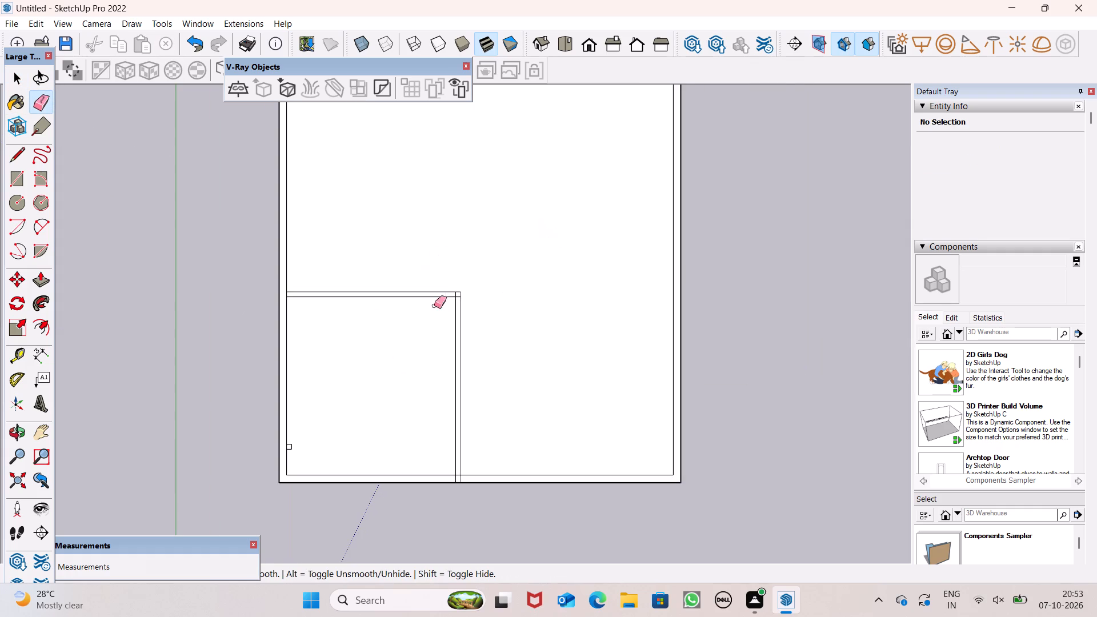
scroll(434, 306, up, 15)
drag(461, 283, 474, 296)
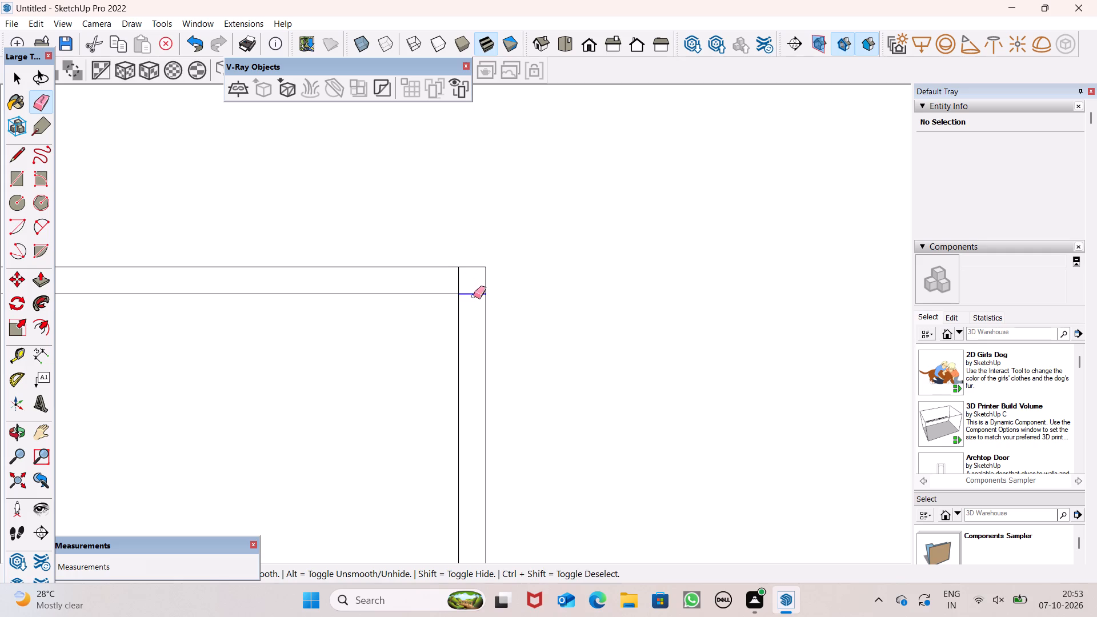
drag(474, 296, 474, 300)
drag(473, 294, 465, 289)
click(459, 286)
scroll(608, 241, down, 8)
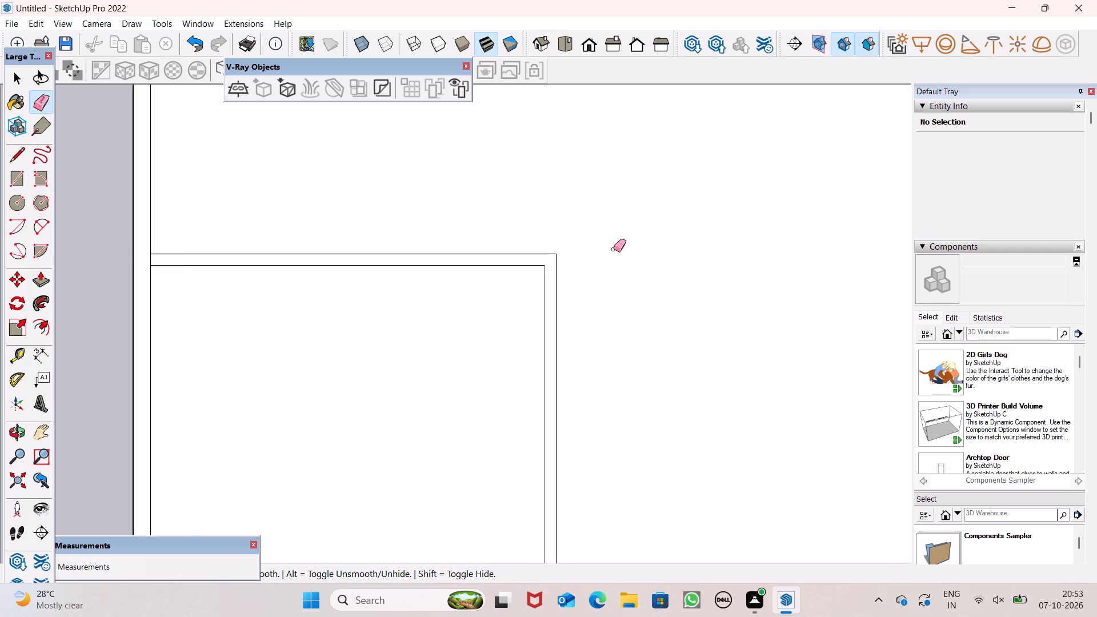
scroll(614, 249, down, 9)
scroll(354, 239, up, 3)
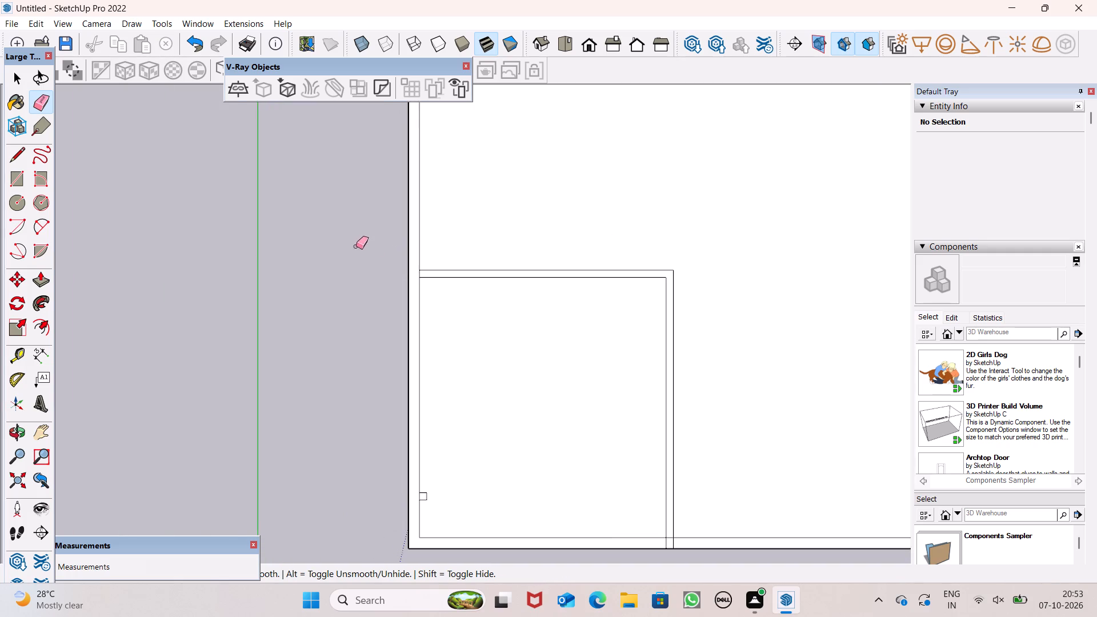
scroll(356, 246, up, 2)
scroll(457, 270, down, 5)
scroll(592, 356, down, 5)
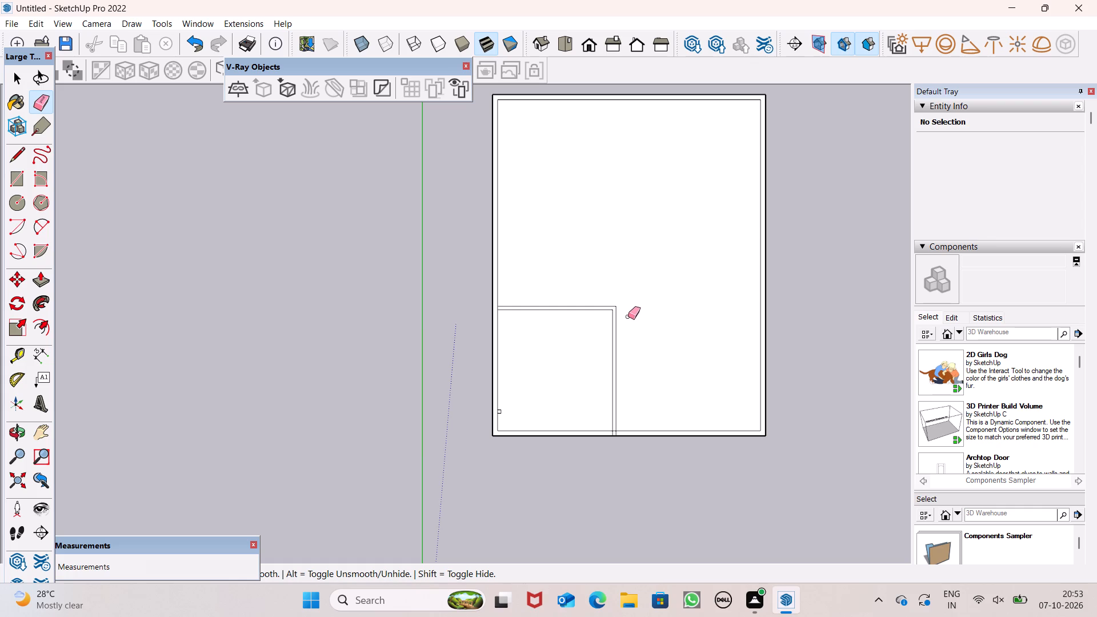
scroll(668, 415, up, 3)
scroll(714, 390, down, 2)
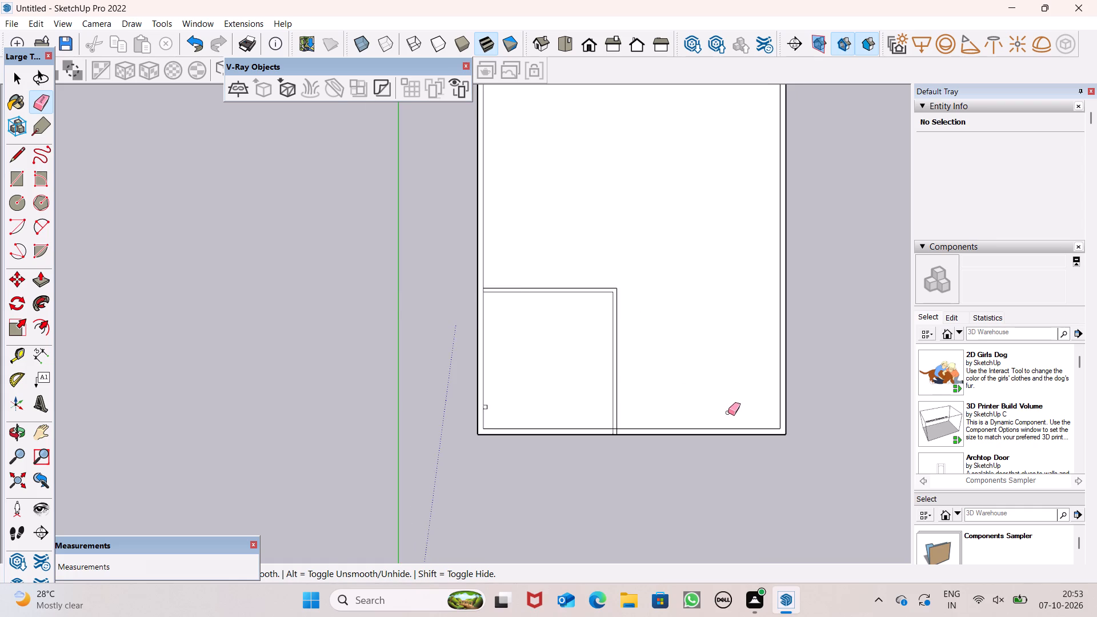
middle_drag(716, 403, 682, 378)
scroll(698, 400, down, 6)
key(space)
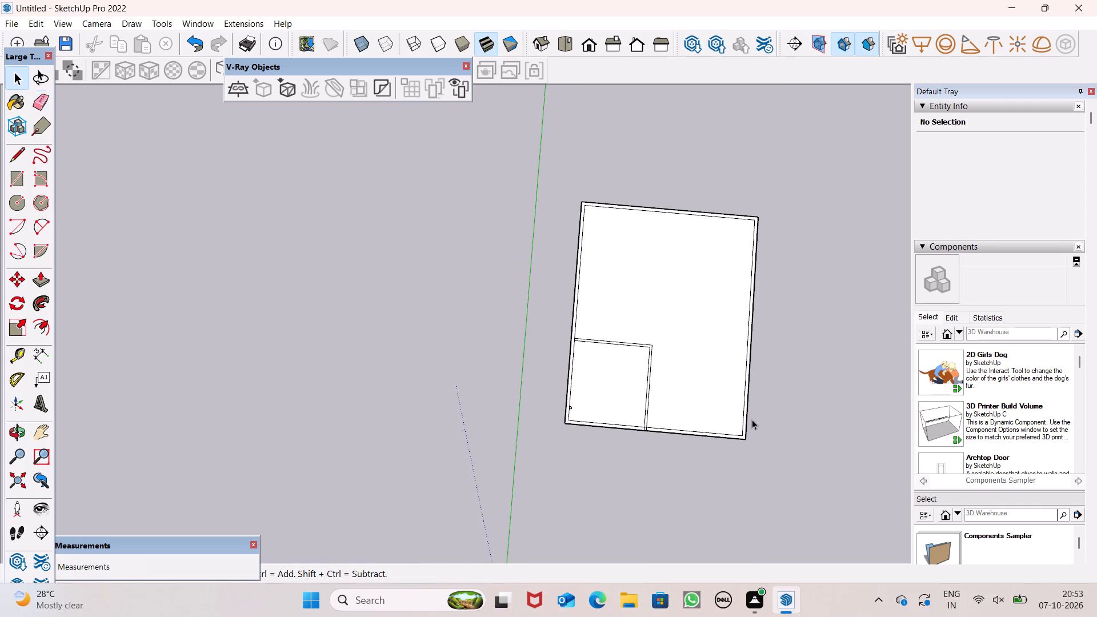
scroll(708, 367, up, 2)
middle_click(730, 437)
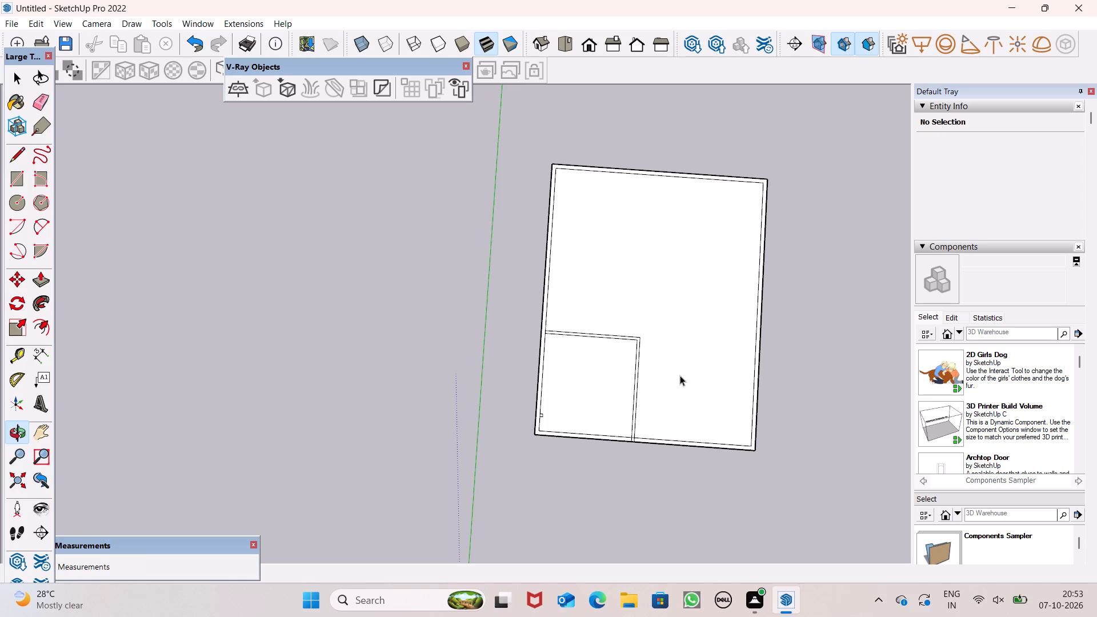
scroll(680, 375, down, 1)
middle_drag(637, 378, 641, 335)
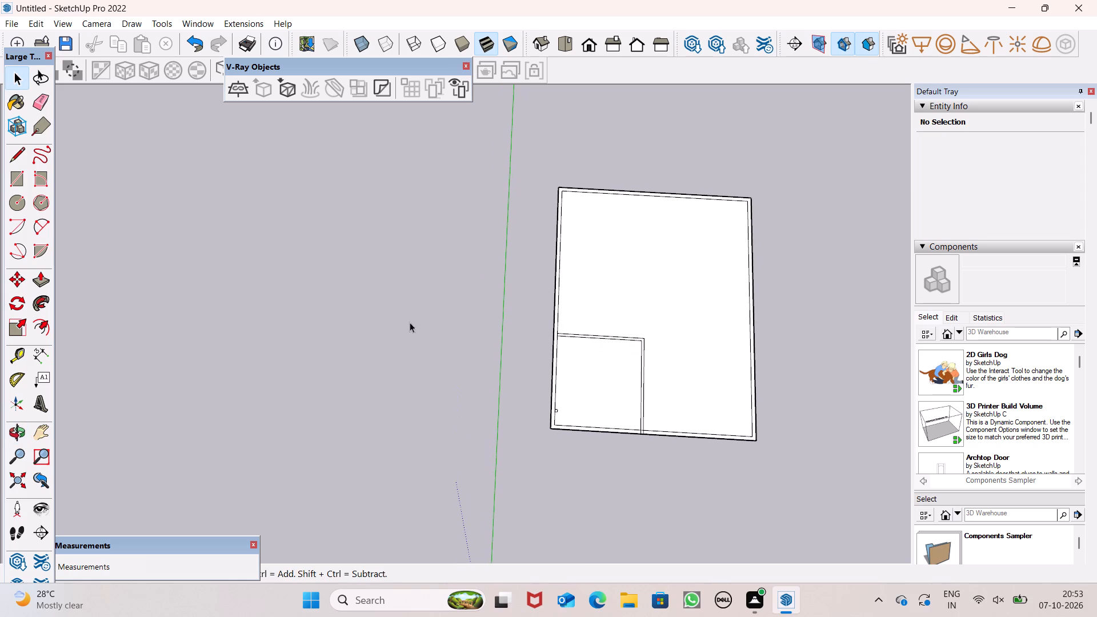
Draw a line extending the horizontal partition's lower edge across the left outer wall to the footprint edge.
click(18, 153)
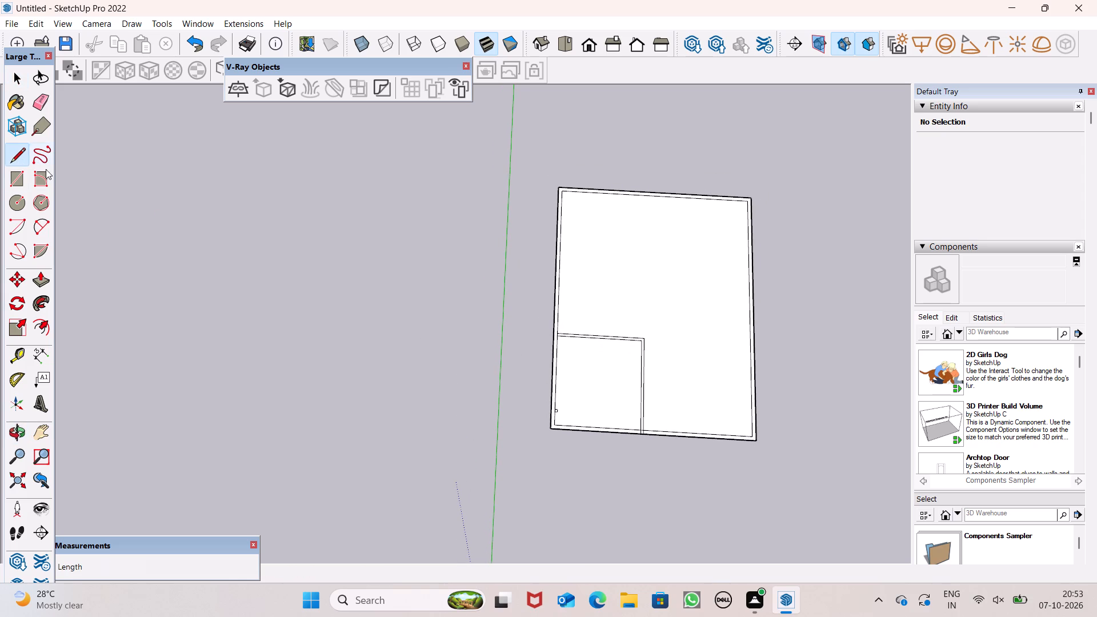
scroll(255, 275, up, 1)
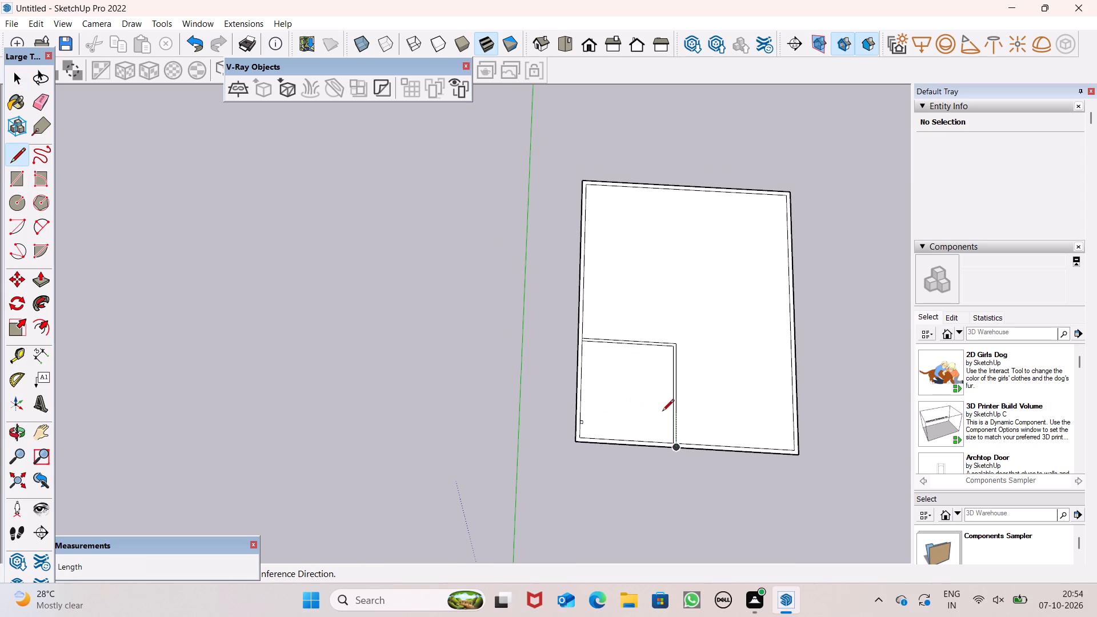
scroll(672, 443, up, 7)
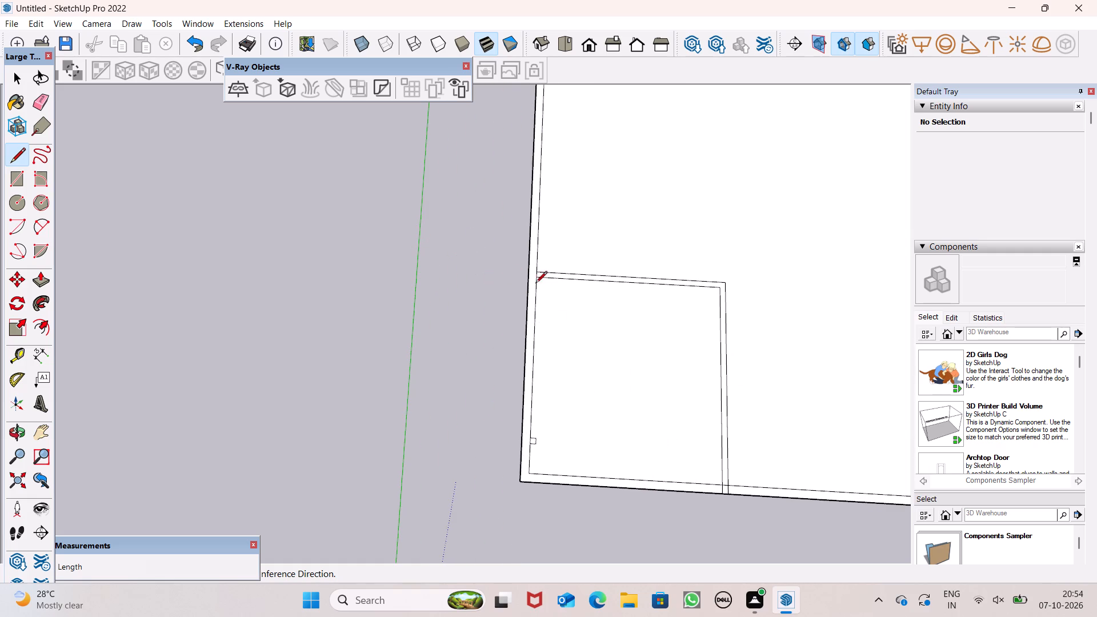
scroll(473, 273, up, 5)
scroll(547, 285, up, 5)
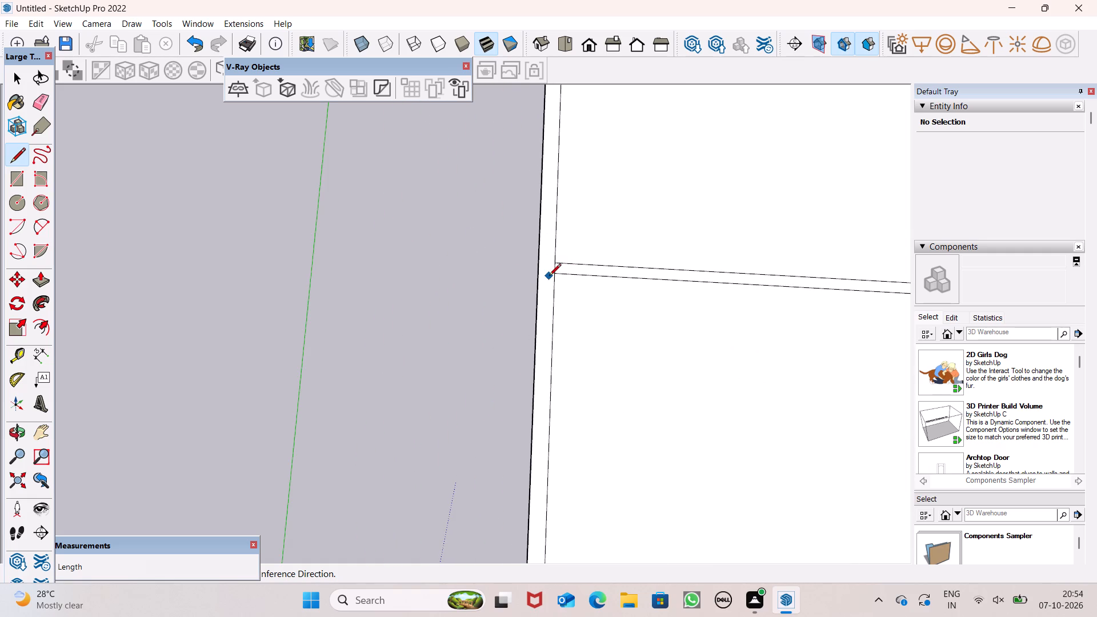
click(554, 274)
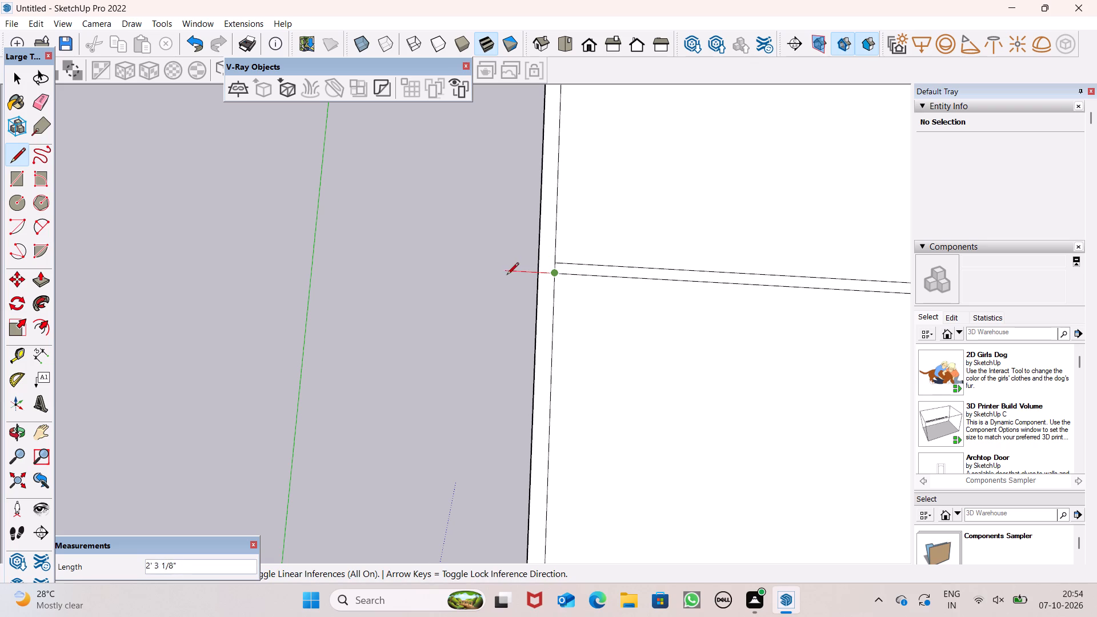
click(537, 275)
scroll(495, 264, down, 7)
key(space)
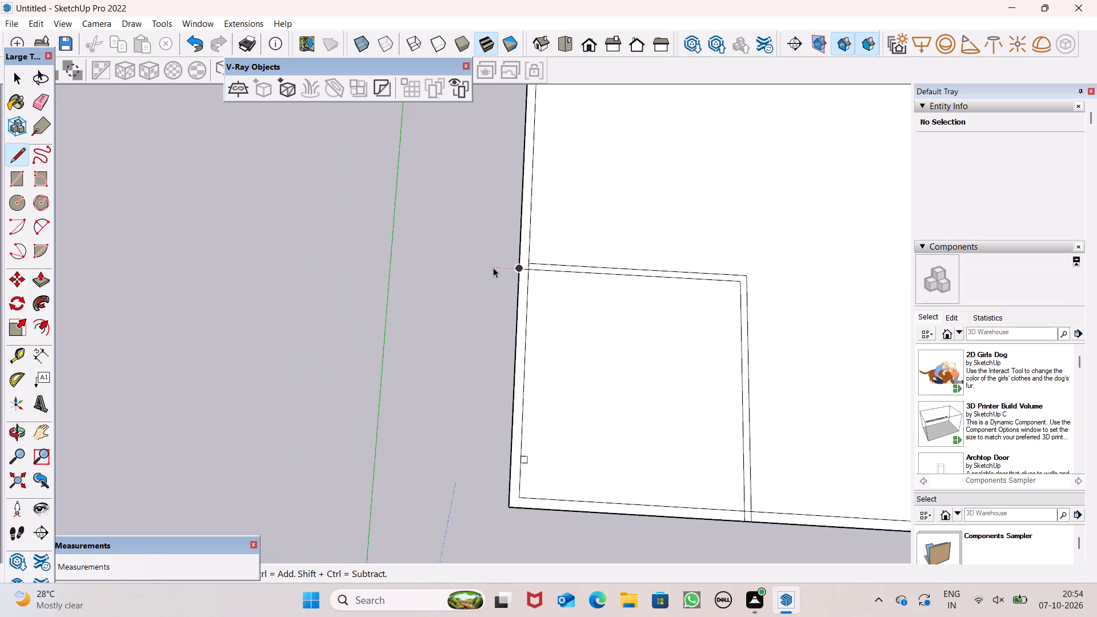
scroll(457, 173, down, 6)
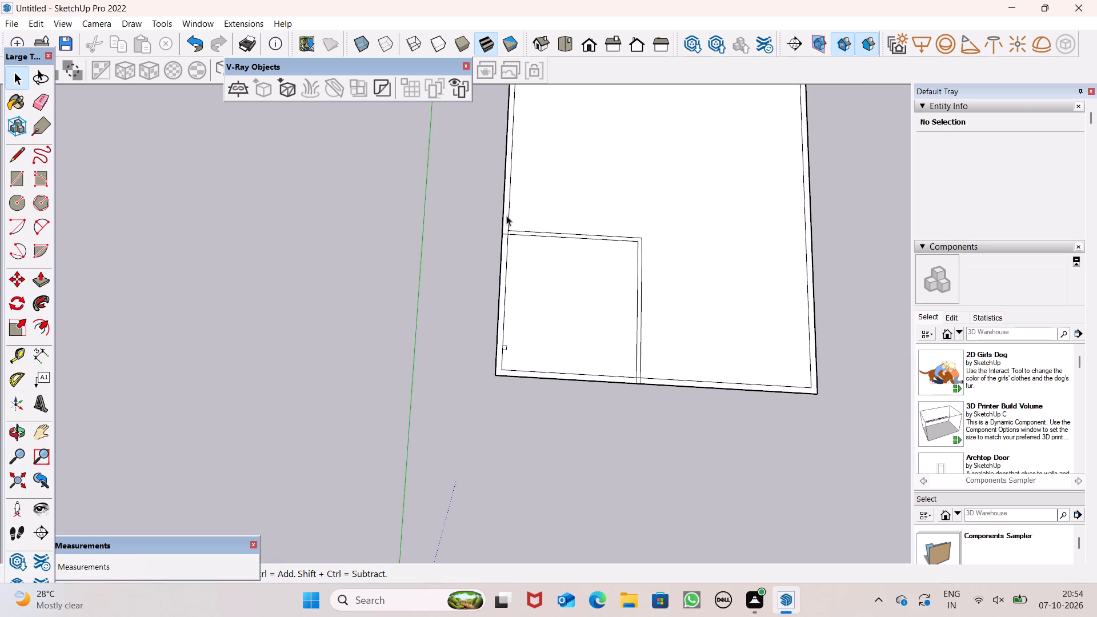
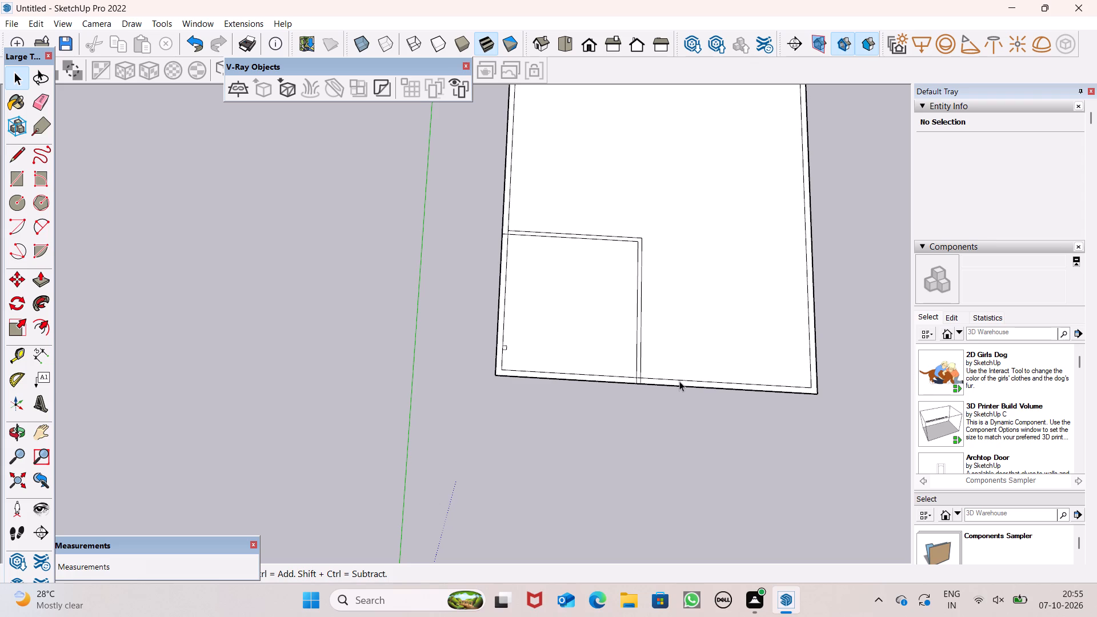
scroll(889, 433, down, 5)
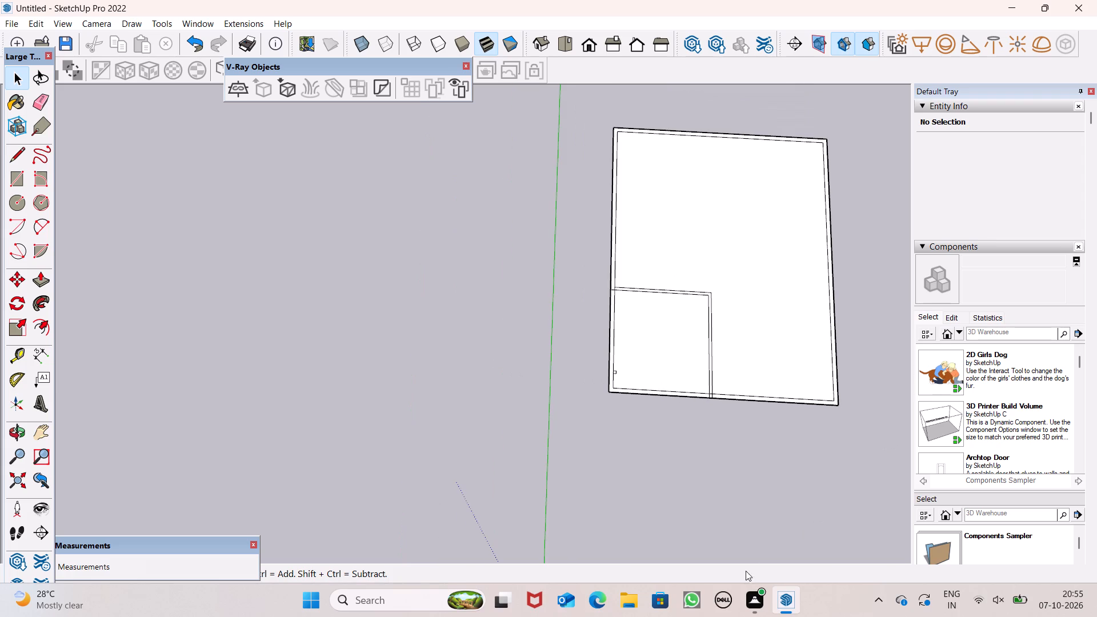
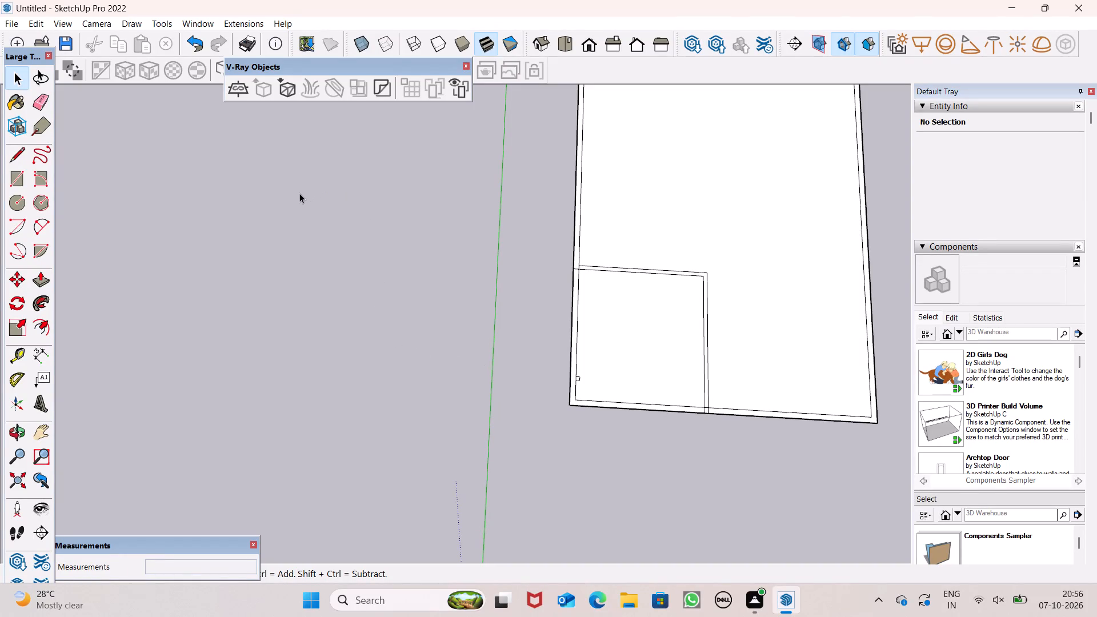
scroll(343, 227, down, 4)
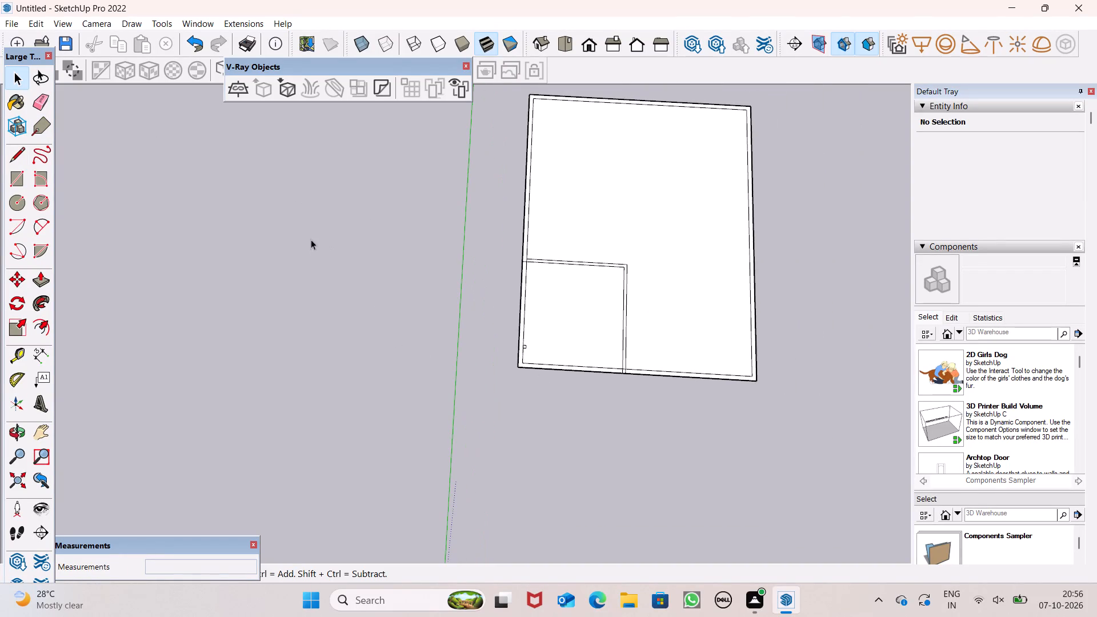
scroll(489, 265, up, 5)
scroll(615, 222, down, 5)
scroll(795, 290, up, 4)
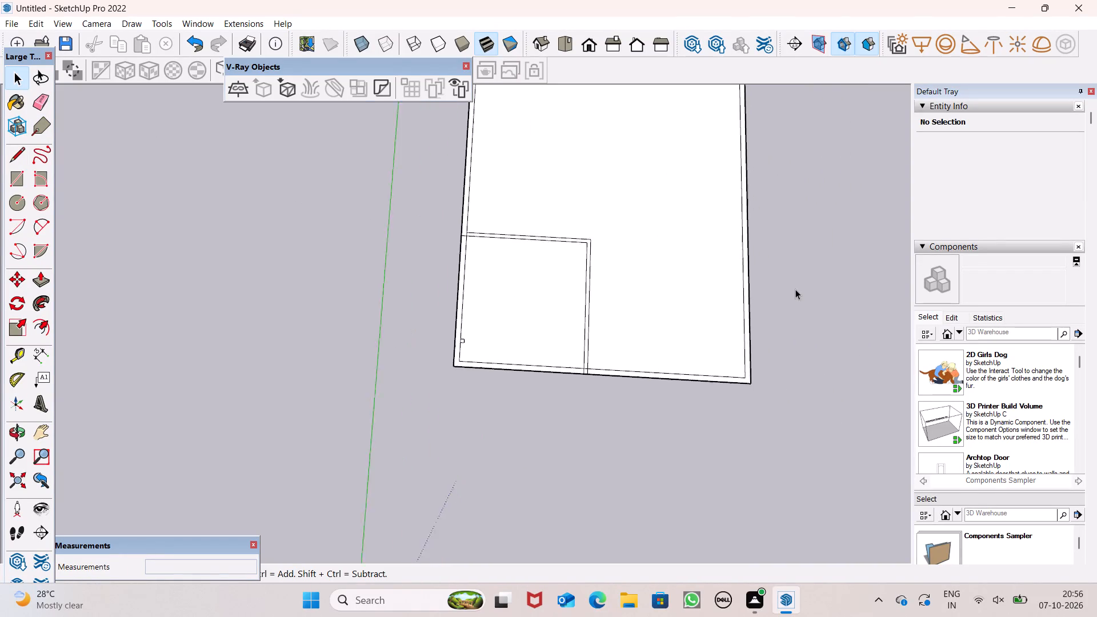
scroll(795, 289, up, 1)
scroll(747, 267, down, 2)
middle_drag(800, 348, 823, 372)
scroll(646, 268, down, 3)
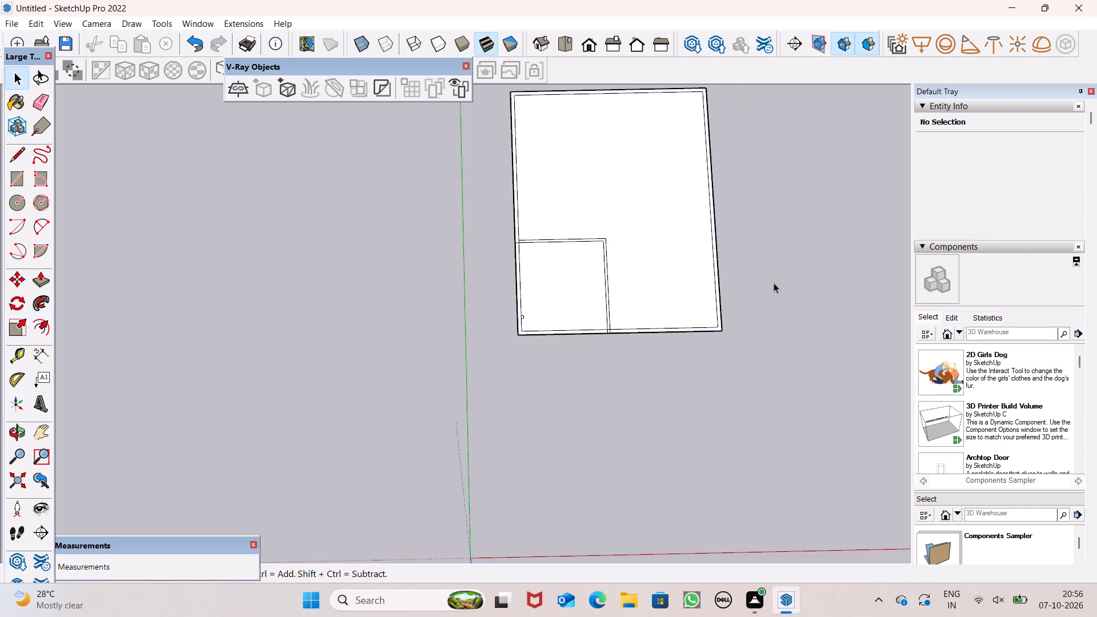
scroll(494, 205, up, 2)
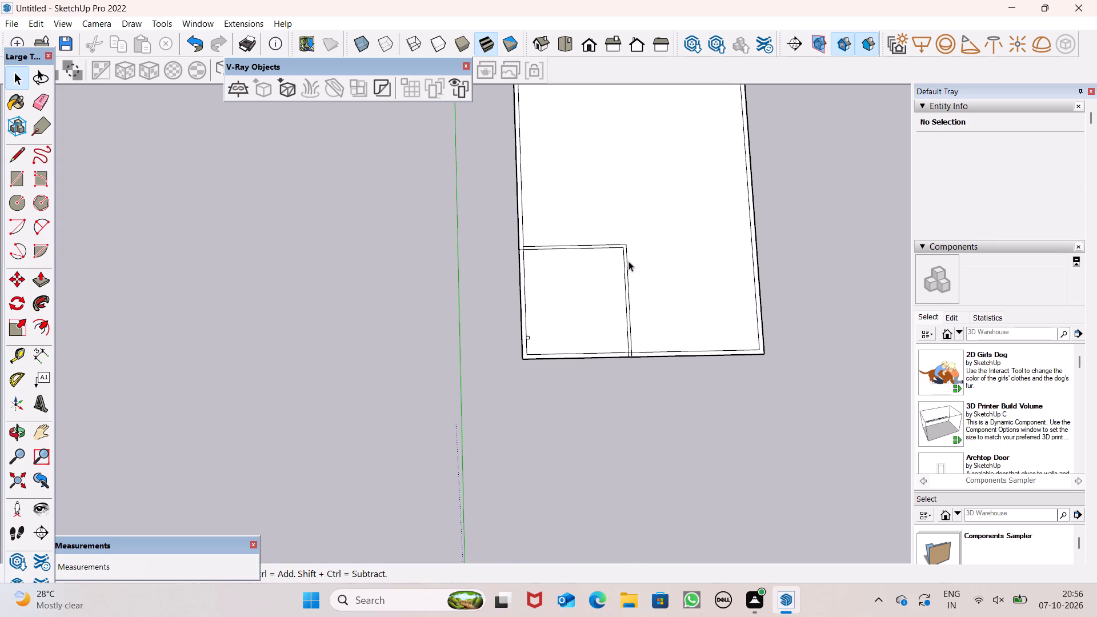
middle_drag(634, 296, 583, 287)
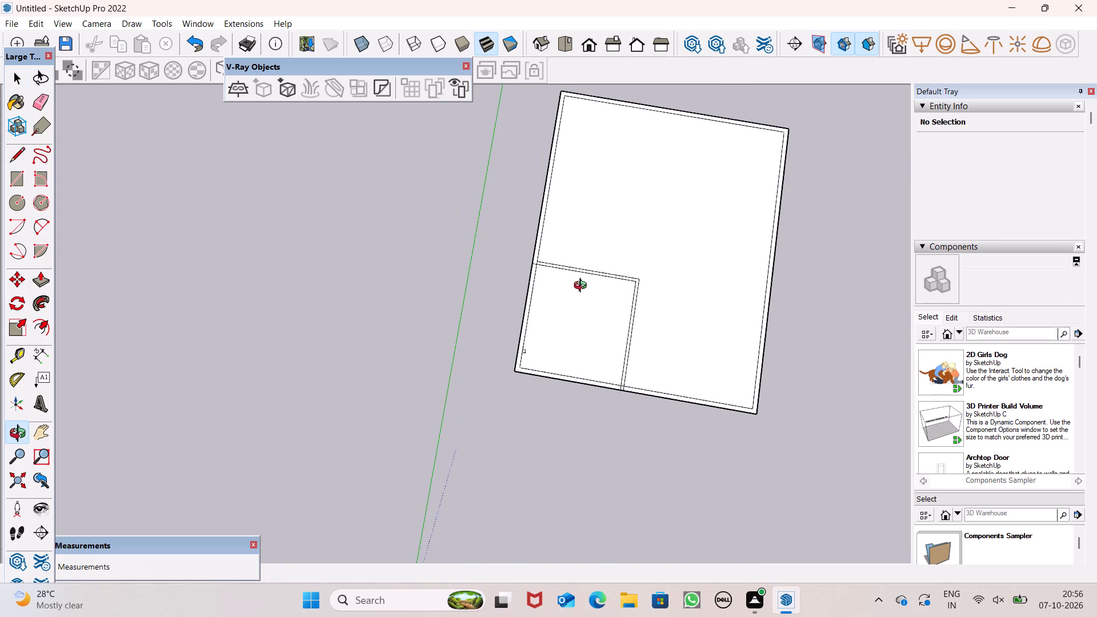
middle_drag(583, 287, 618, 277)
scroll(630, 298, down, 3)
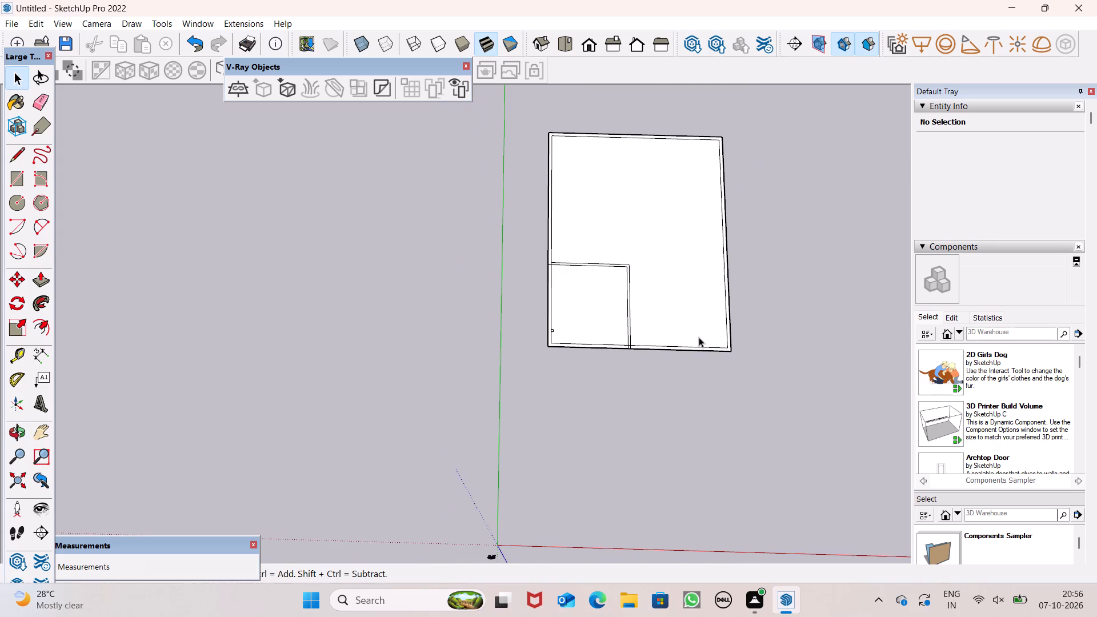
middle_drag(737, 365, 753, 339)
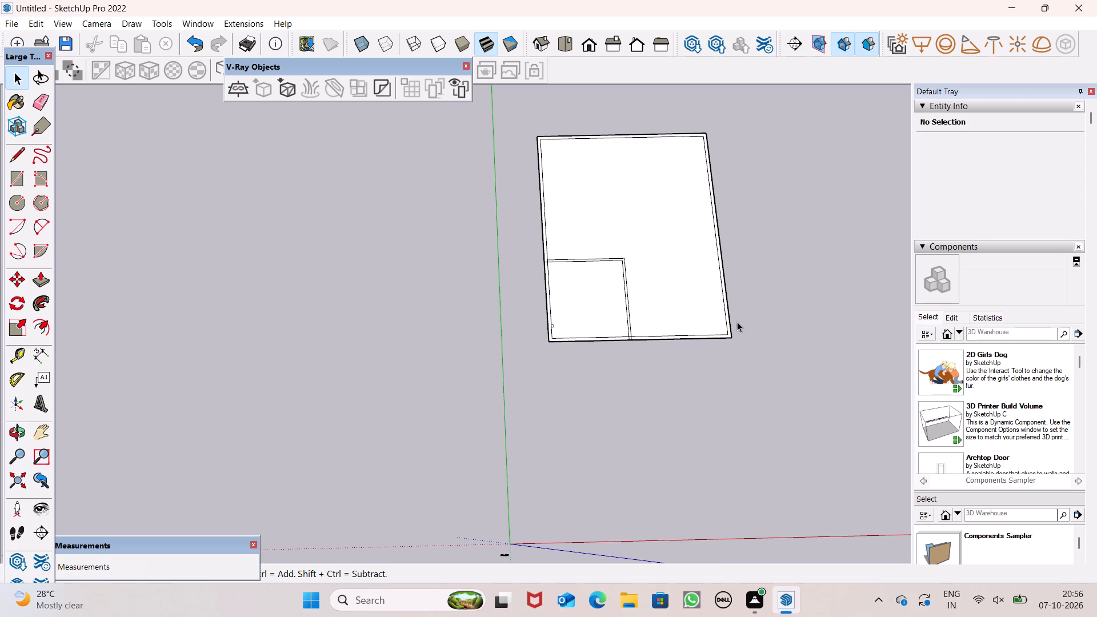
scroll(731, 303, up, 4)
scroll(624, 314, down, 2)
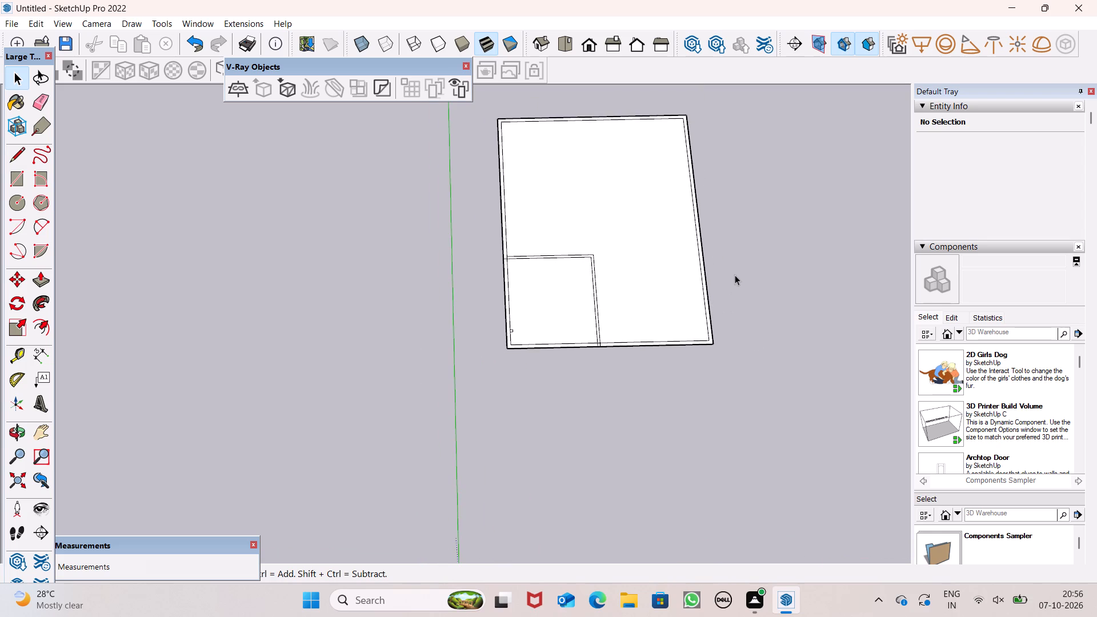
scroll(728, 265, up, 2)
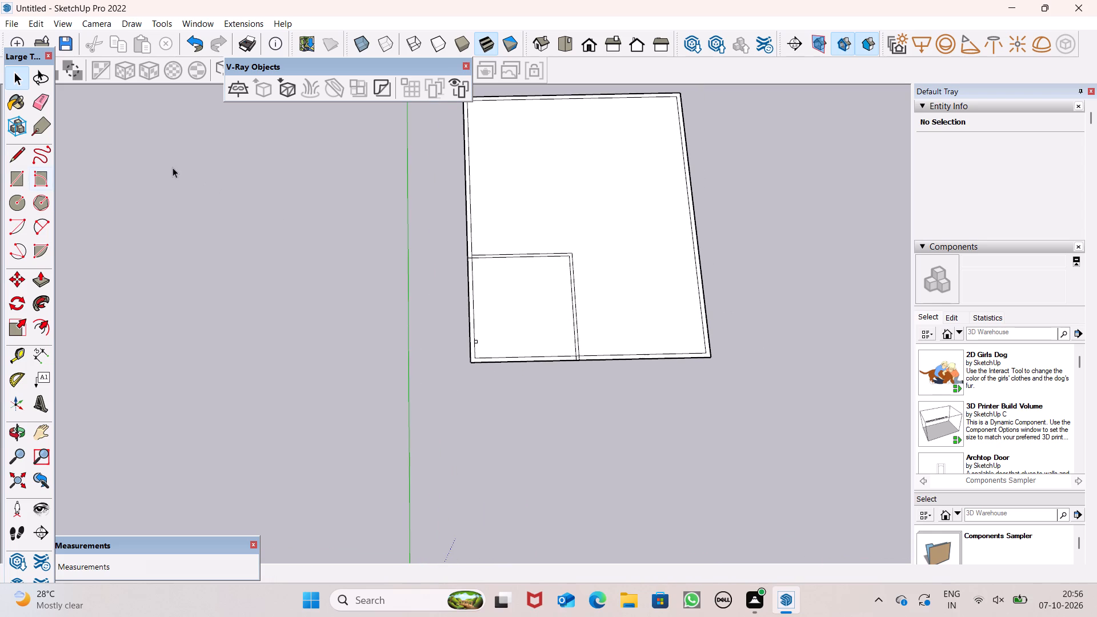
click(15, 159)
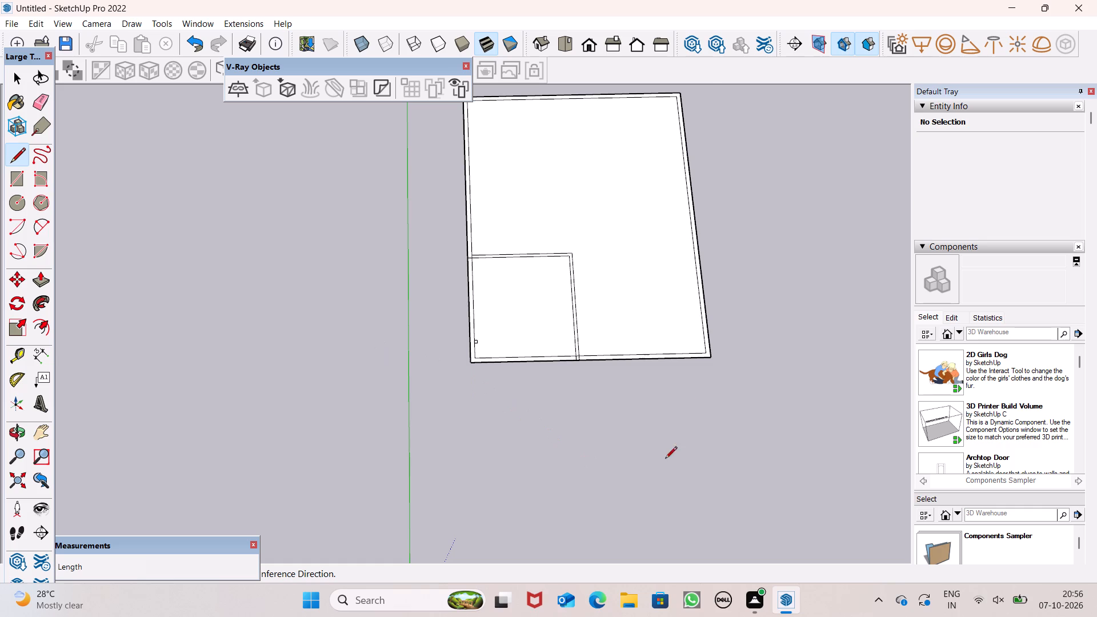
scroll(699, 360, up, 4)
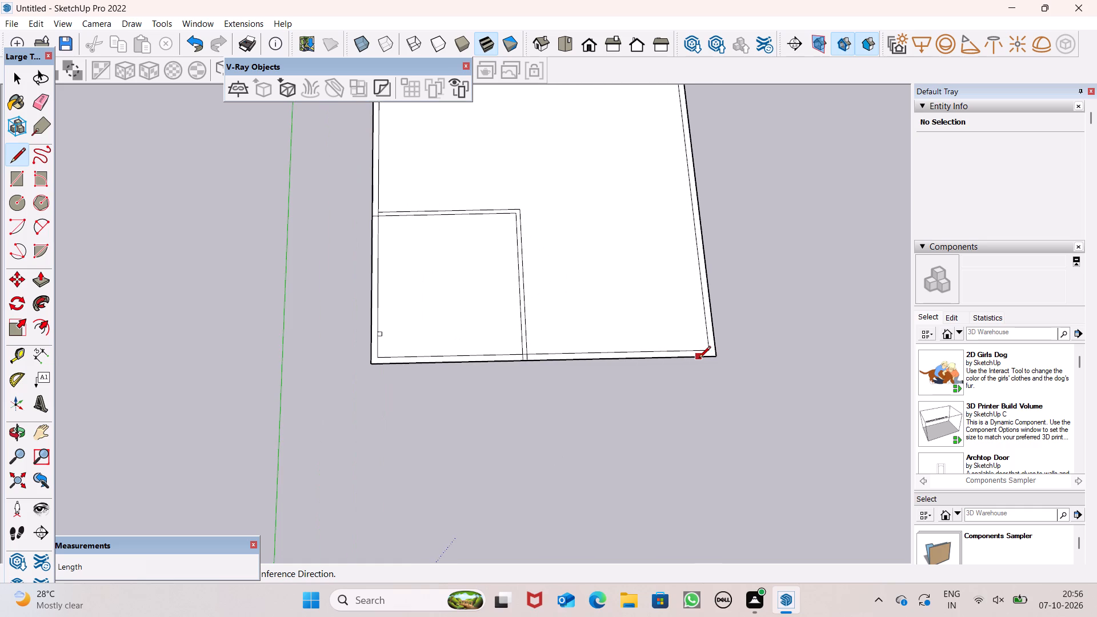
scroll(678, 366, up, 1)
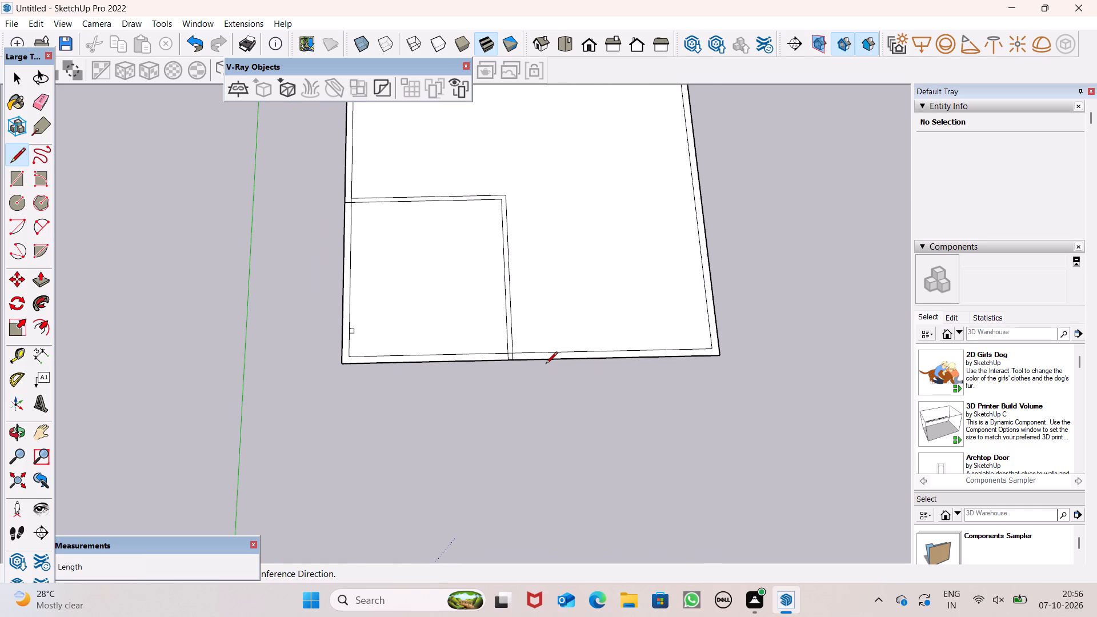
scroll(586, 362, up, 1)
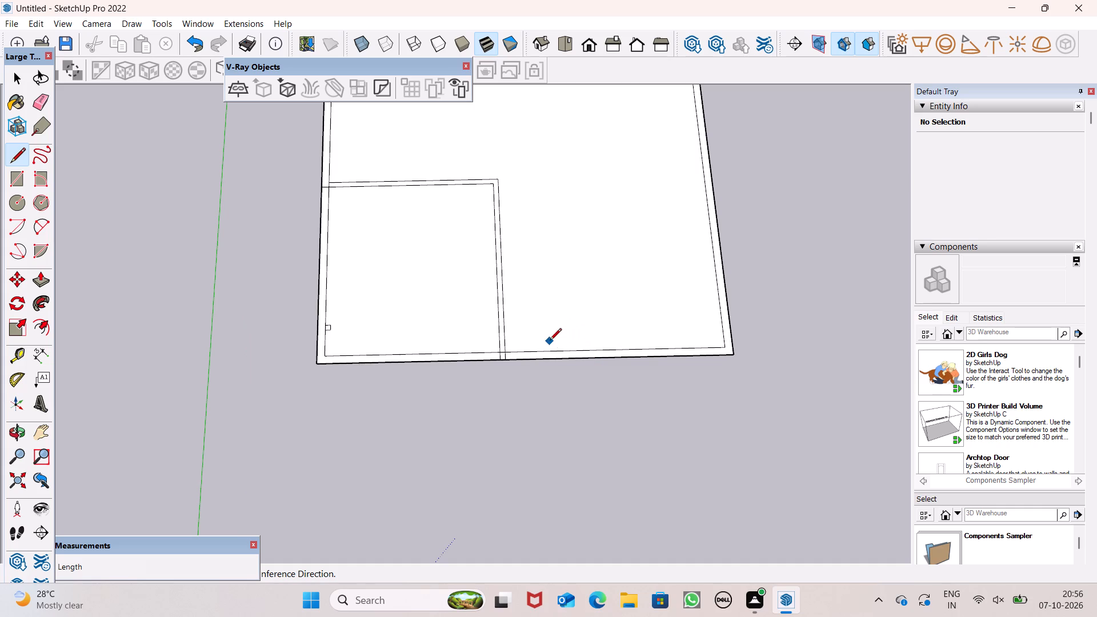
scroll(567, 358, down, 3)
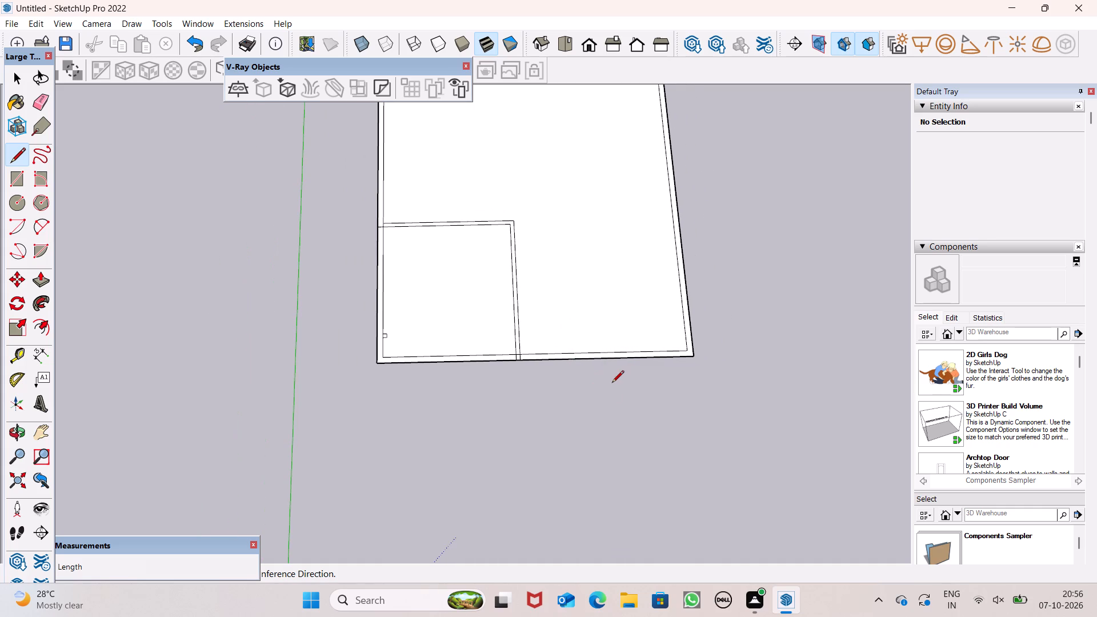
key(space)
Extend the partition with two parallel lines from the corner room's upper corner to the rear wall's inner edge, the first about 30' 9" long.
scroll(610, 390, down, 2)
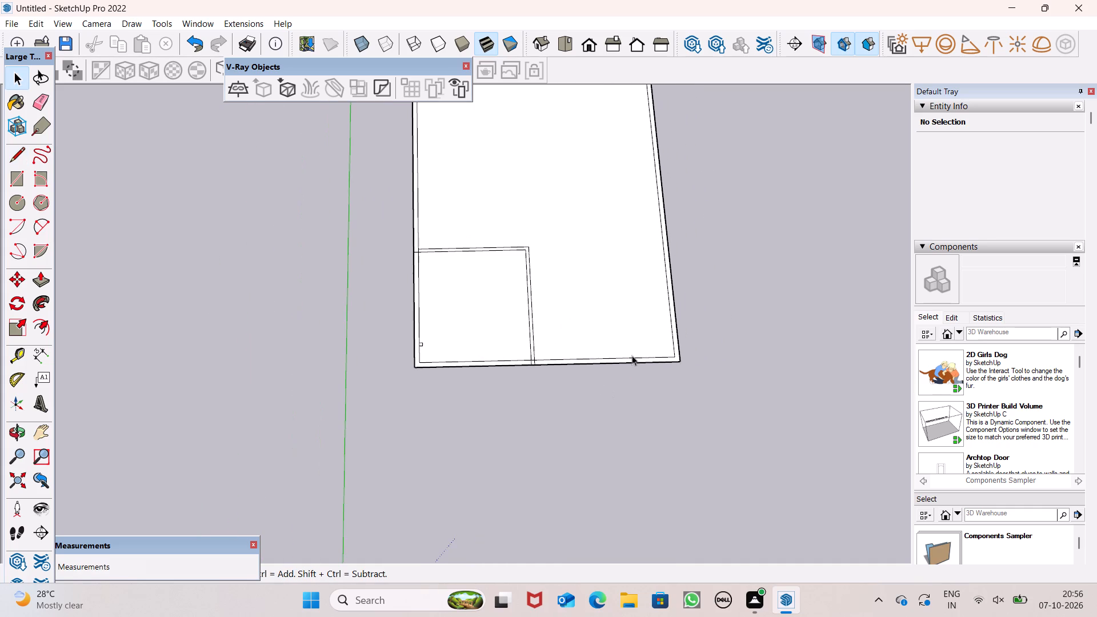
scroll(632, 355, down, 5)
scroll(612, 267, up, 5)
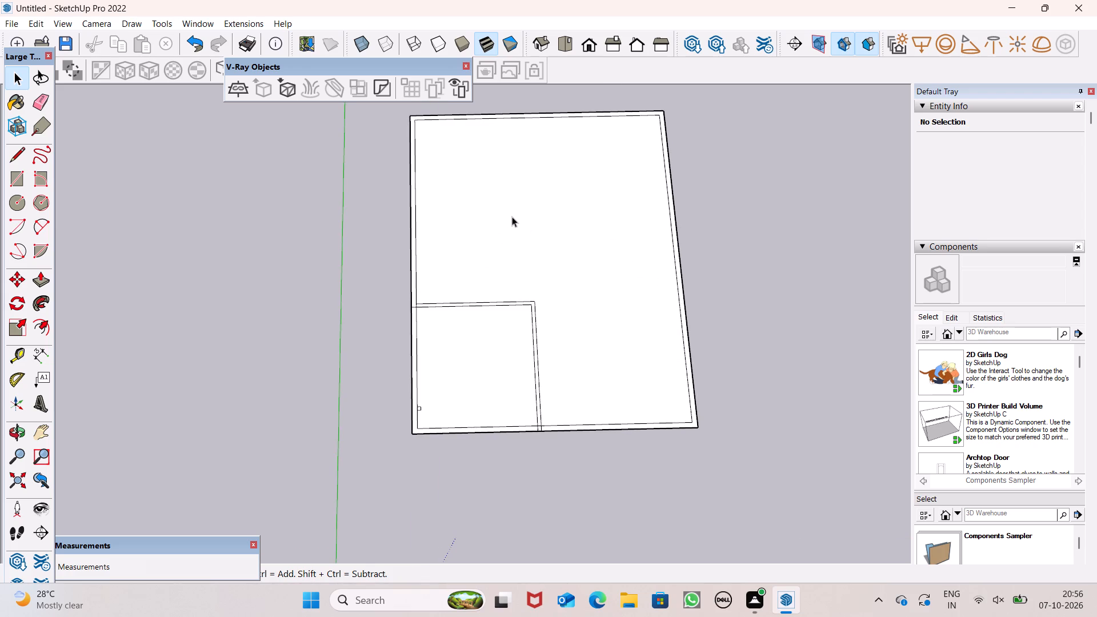
scroll(511, 266, down, 5)
scroll(546, 160, up, 6)
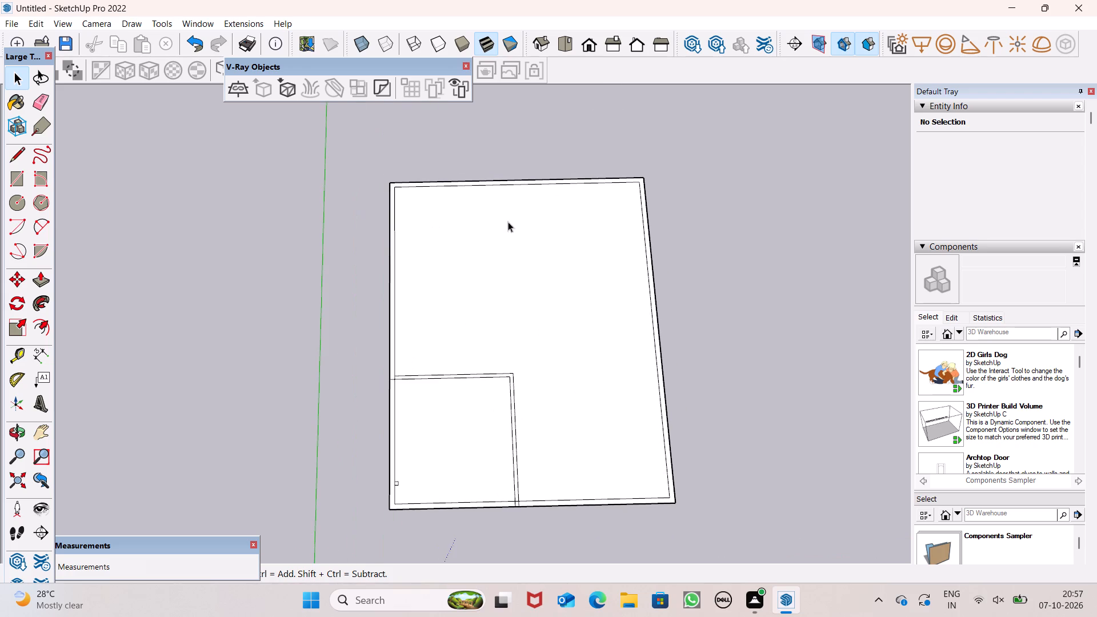
click(20, 161)
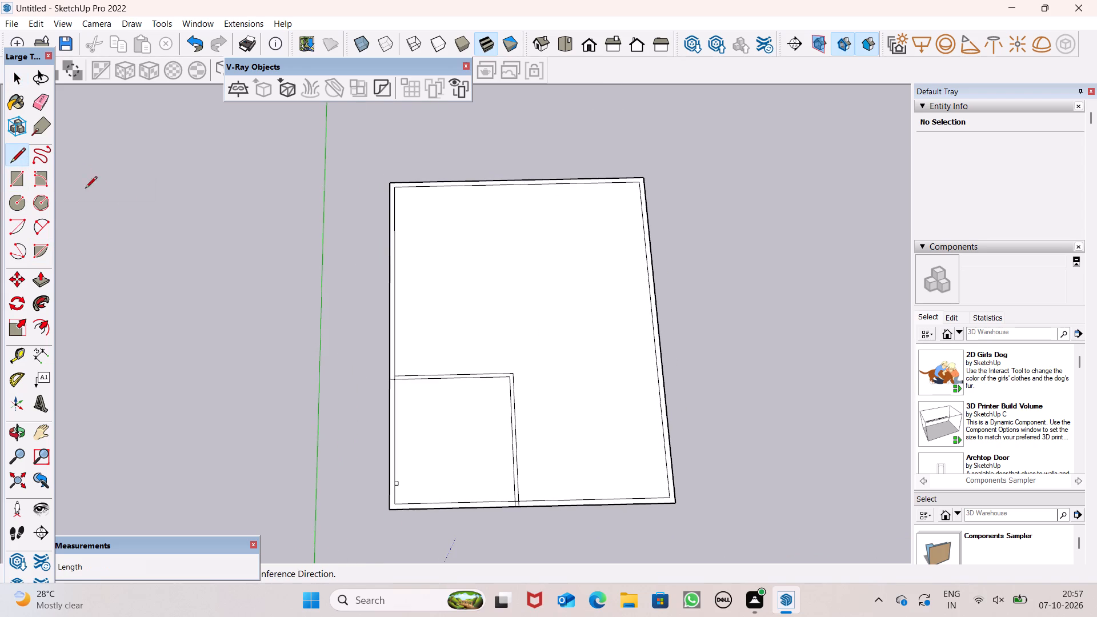
scroll(509, 375, up, 4)
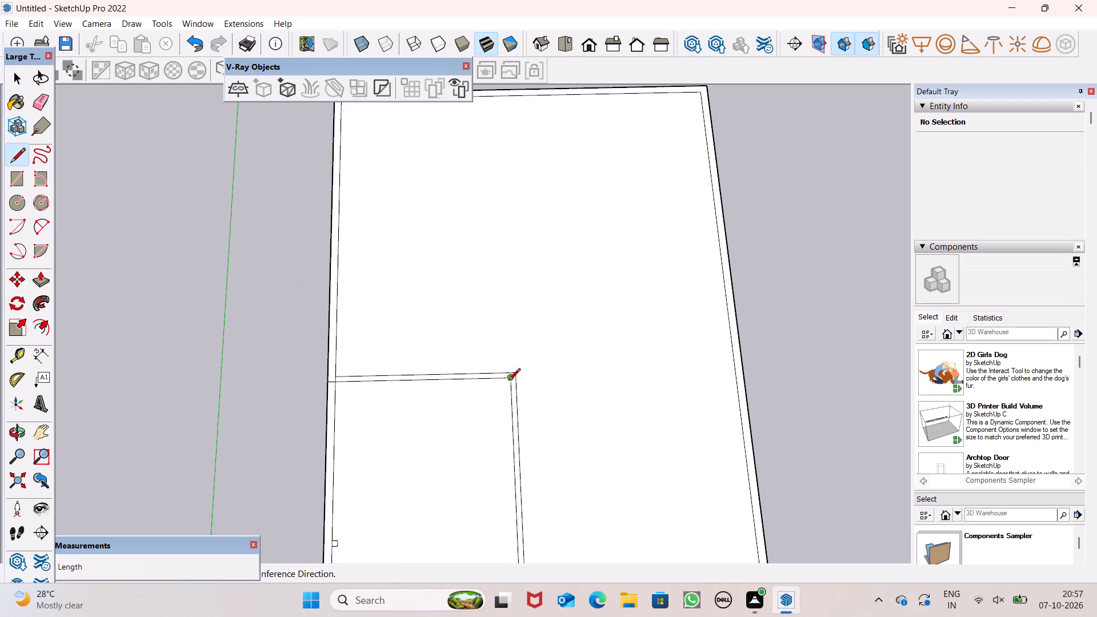
click(509, 381)
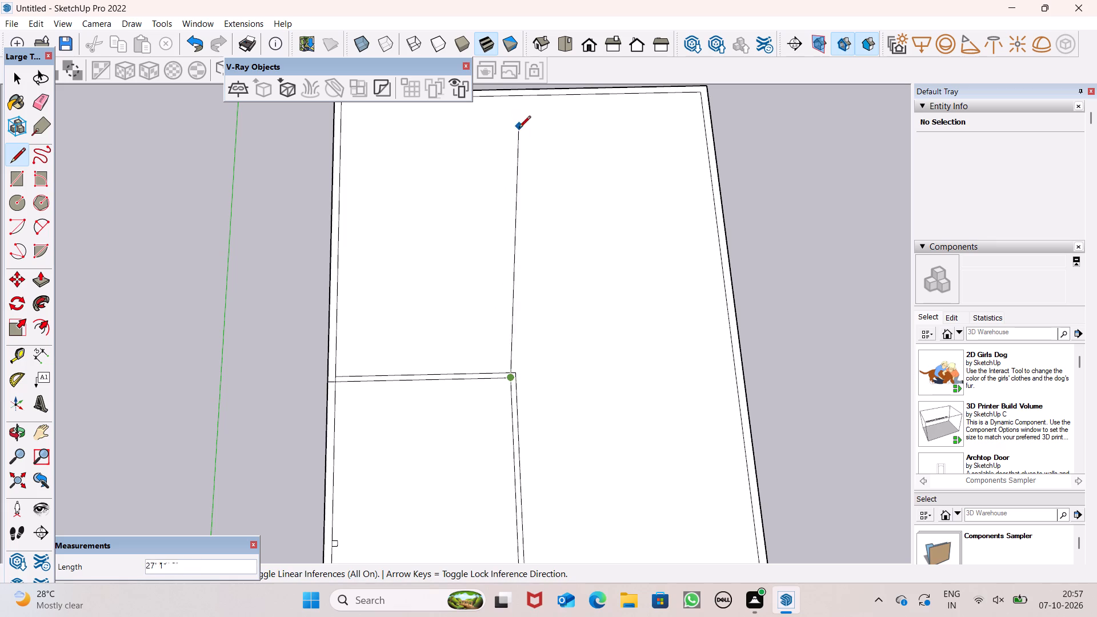
click(504, 95)
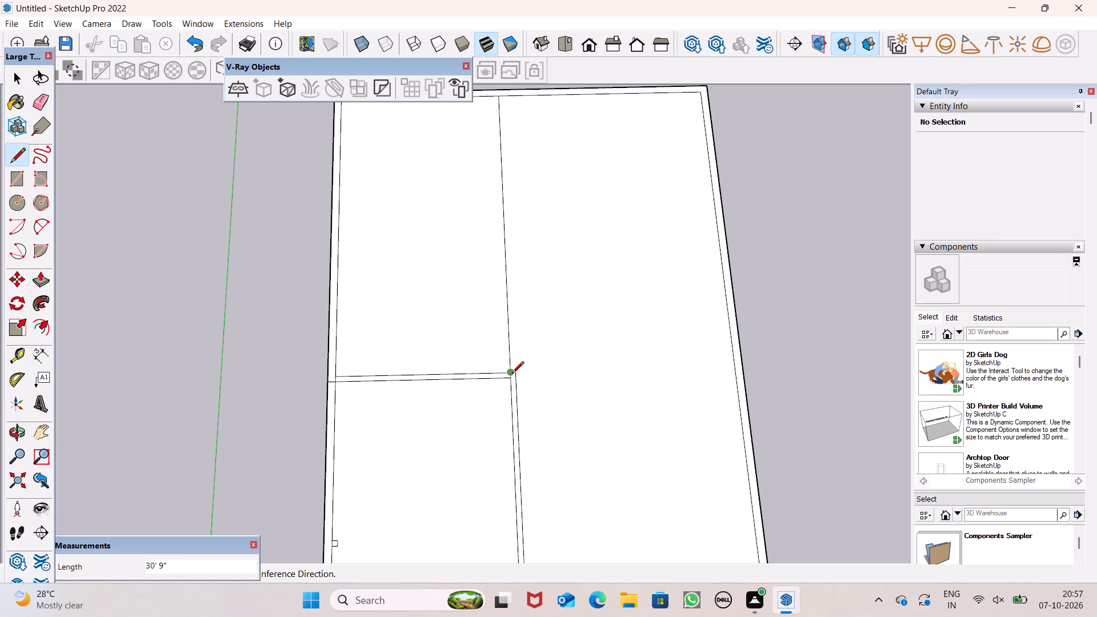
drag(516, 374, 515, 363)
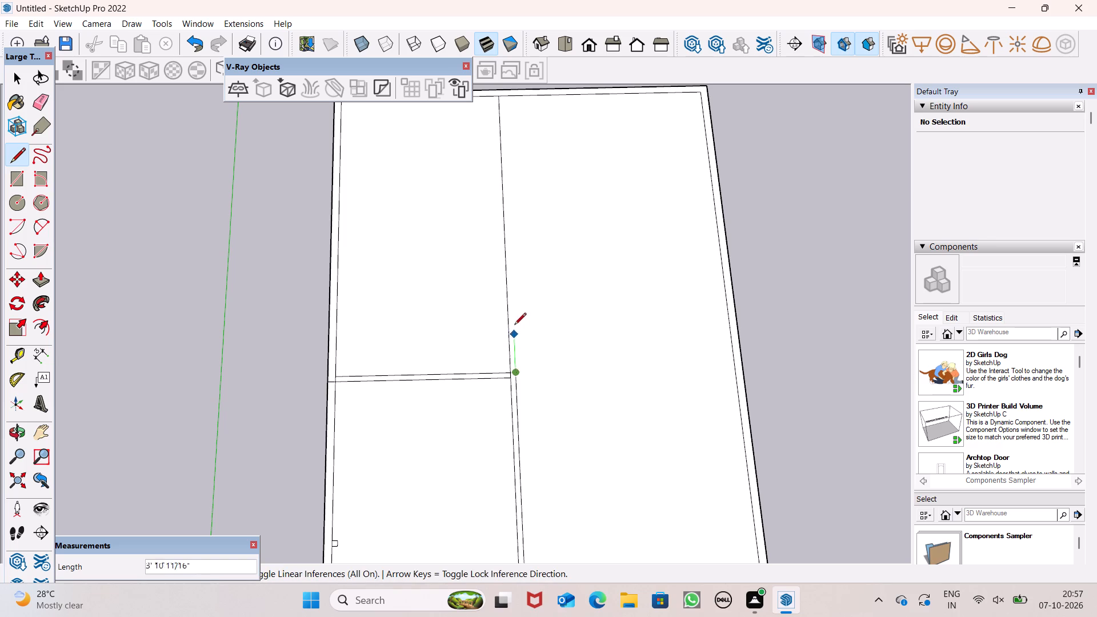
drag(514, 320, 515, 129)
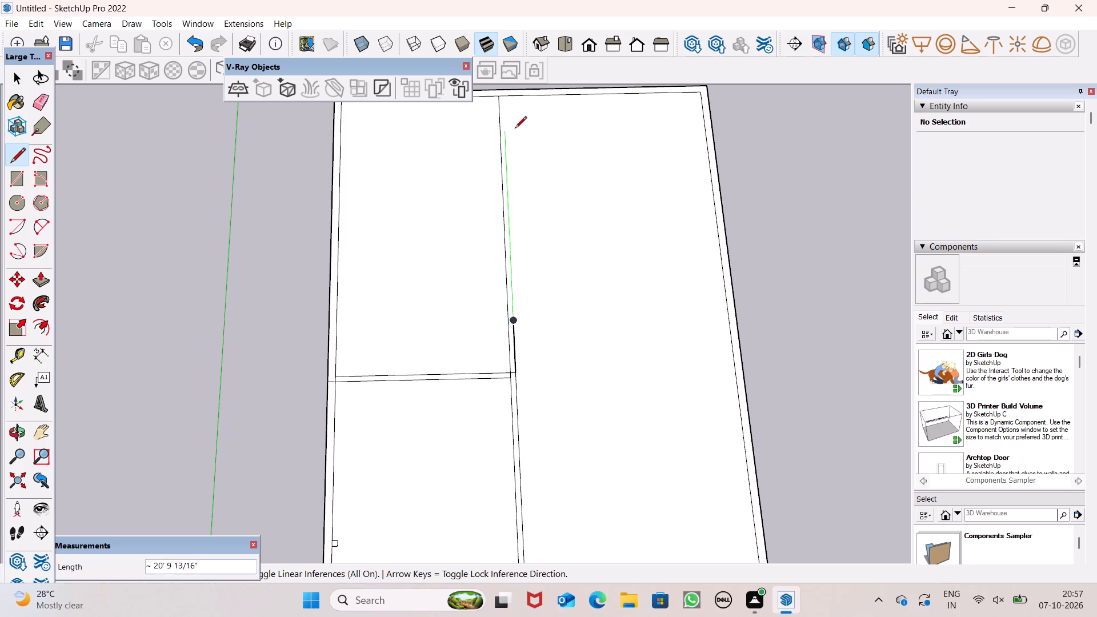
drag(515, 129, 510, 95)
click(510, 95)
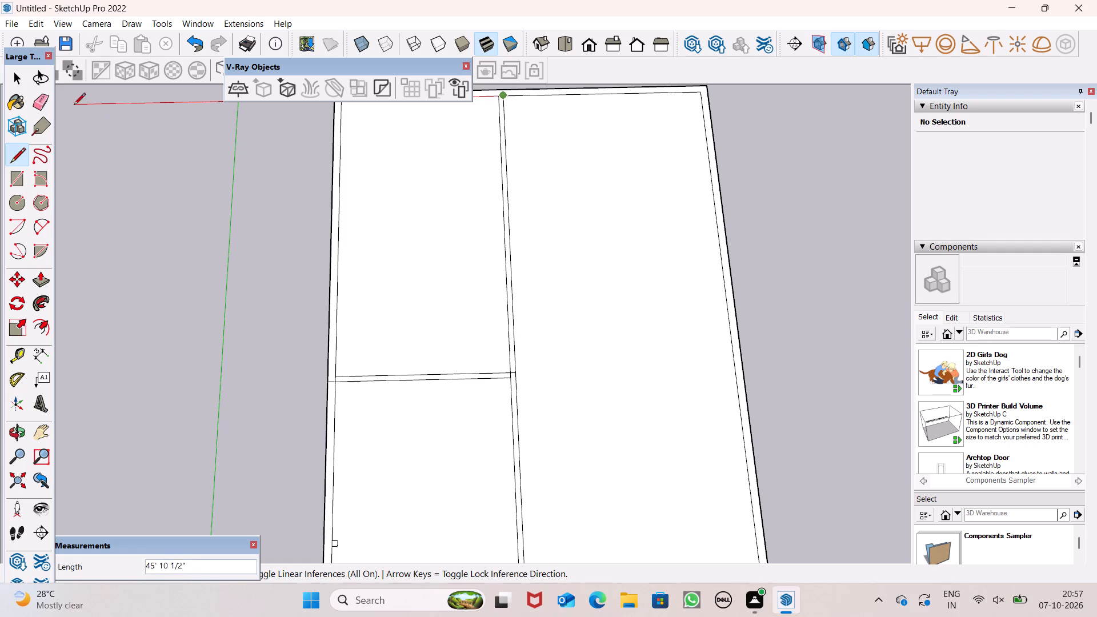
Erase the two short leftover edges where the new partition meets the corner room's walls, joining the wall strips.
click(43, 103)
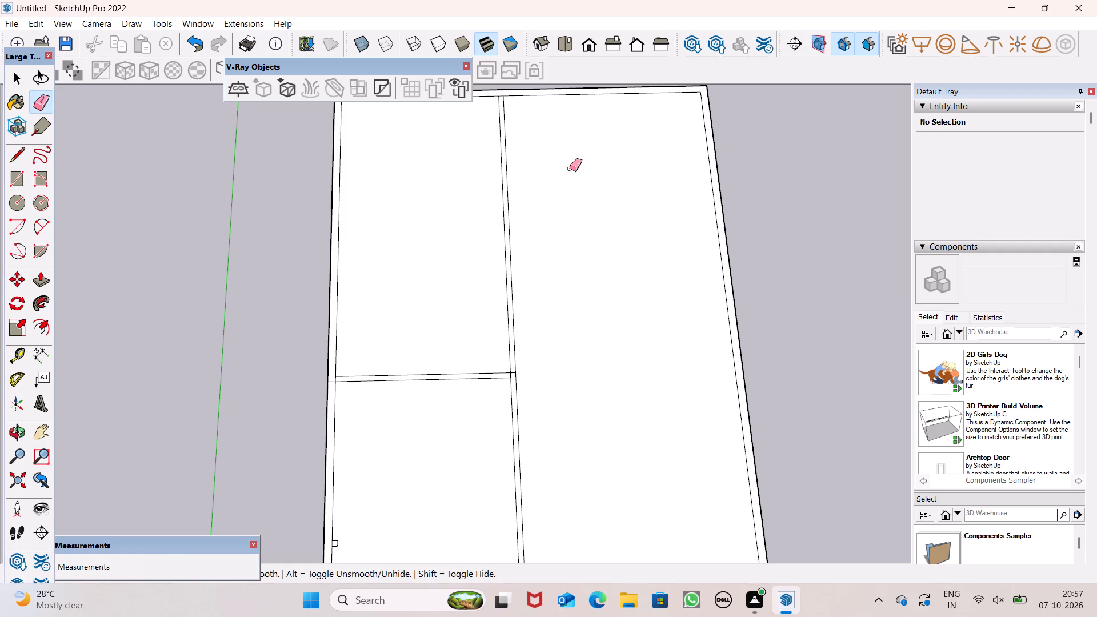
scroll(551, 383, up, 7)
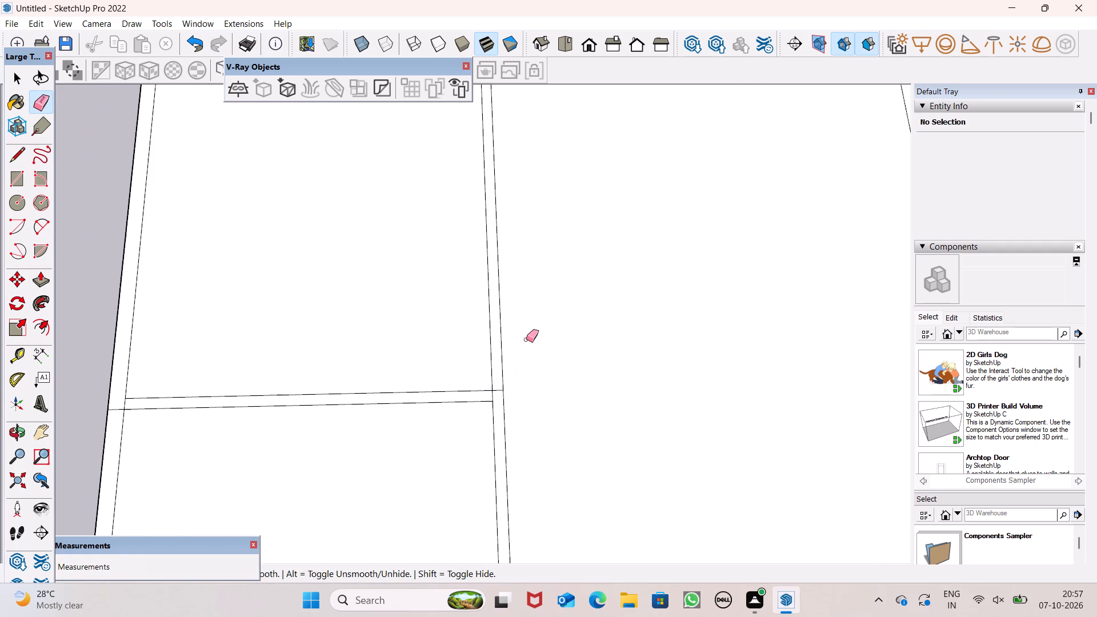
scroll(511, 372, up, 1)
scroll(529, 285, down, 7)
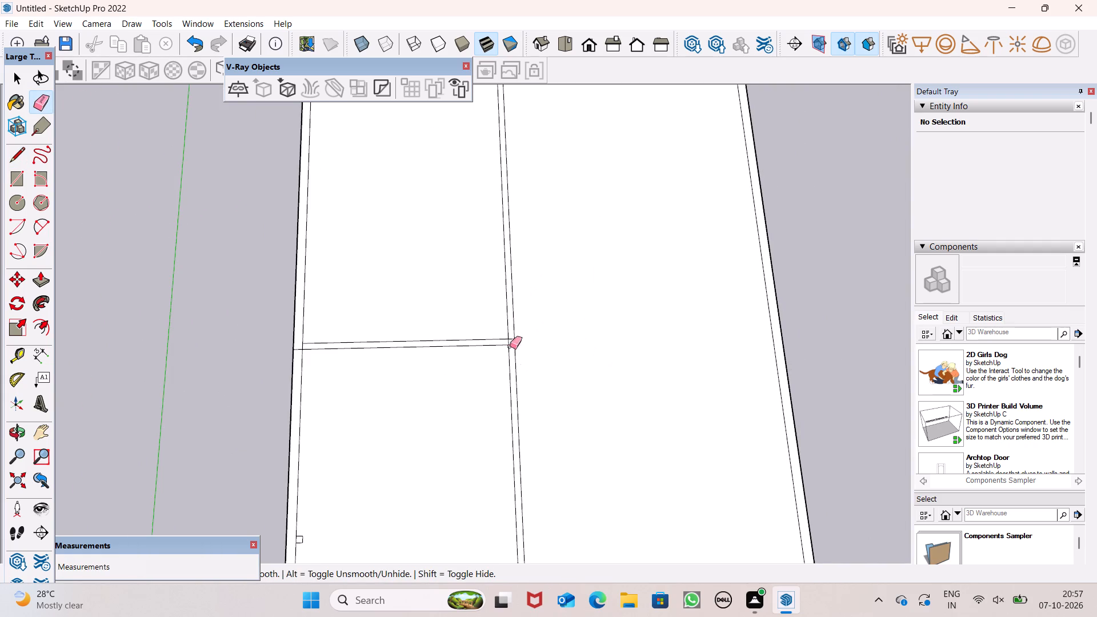
scroll(518, 326, up, 1)
scroll(560, 231, down, 5)
scroll(591, 305, down, 1)
scroll(580, 335, up, 3)
scroll(511, 289, up, 5)
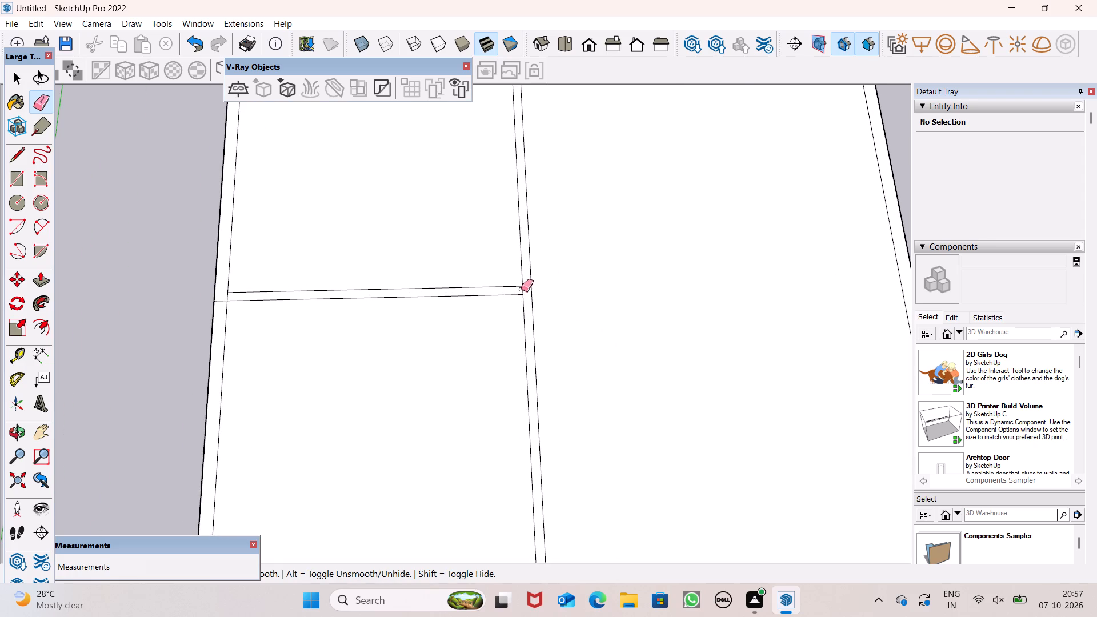
click(521, 290)
click(528, 287)
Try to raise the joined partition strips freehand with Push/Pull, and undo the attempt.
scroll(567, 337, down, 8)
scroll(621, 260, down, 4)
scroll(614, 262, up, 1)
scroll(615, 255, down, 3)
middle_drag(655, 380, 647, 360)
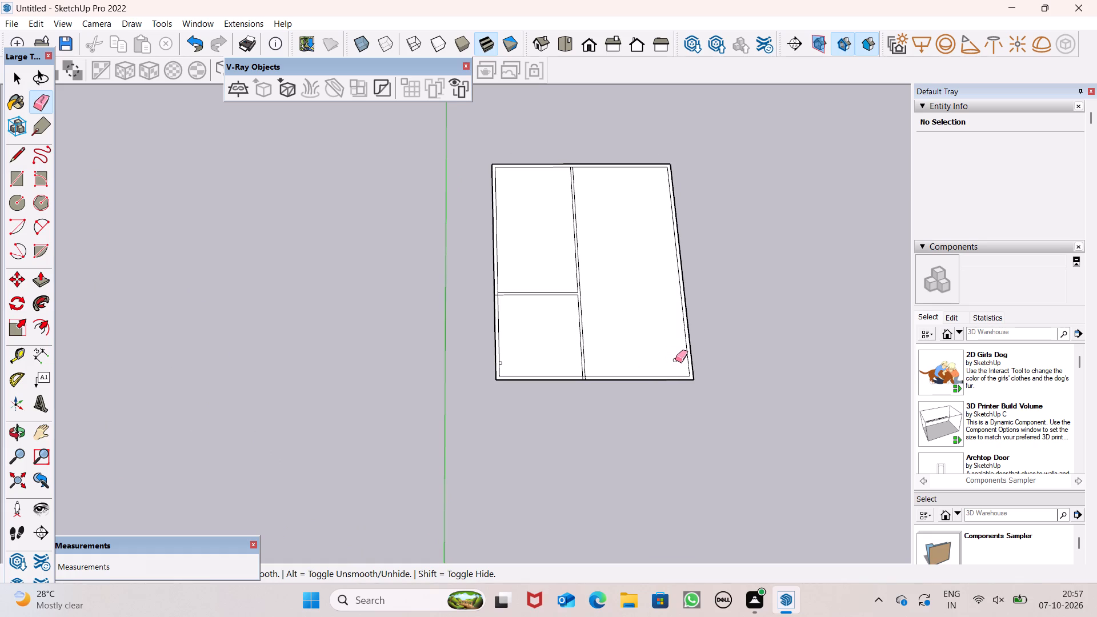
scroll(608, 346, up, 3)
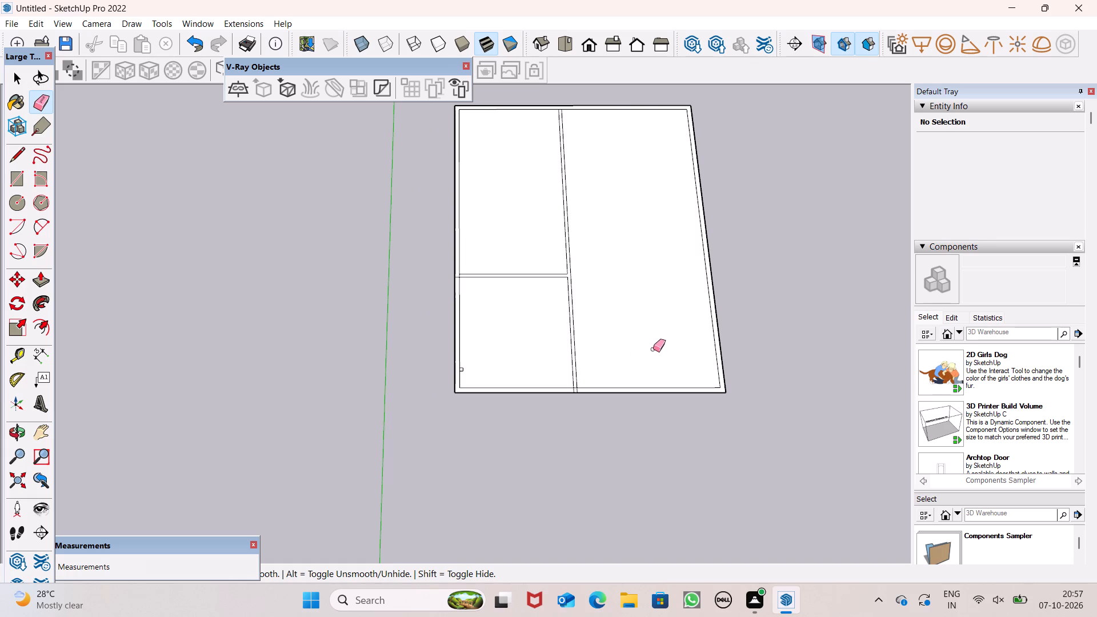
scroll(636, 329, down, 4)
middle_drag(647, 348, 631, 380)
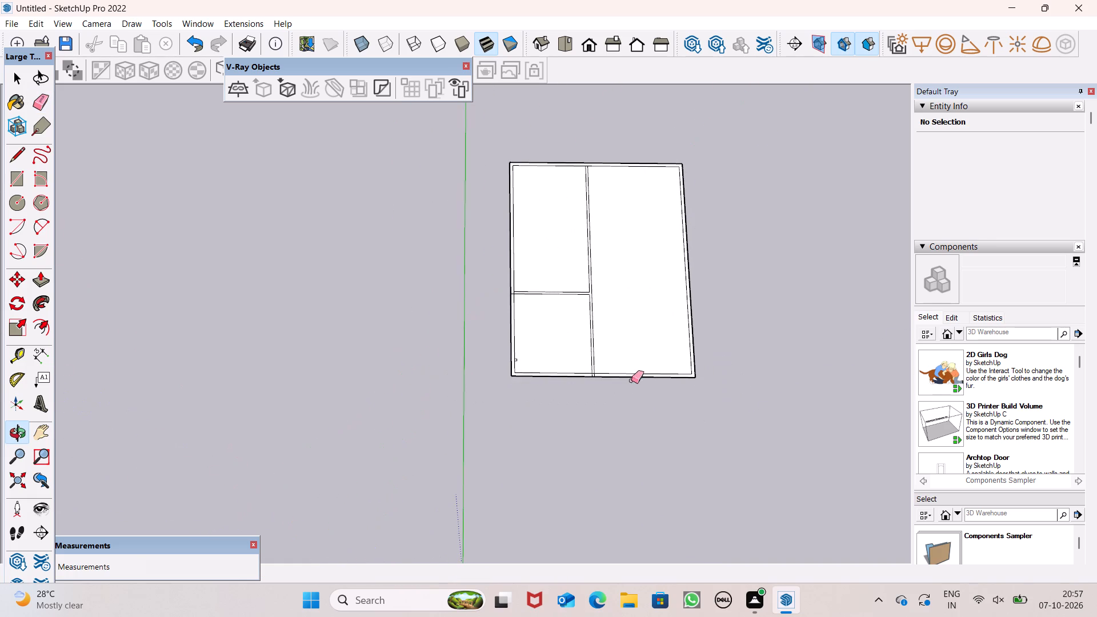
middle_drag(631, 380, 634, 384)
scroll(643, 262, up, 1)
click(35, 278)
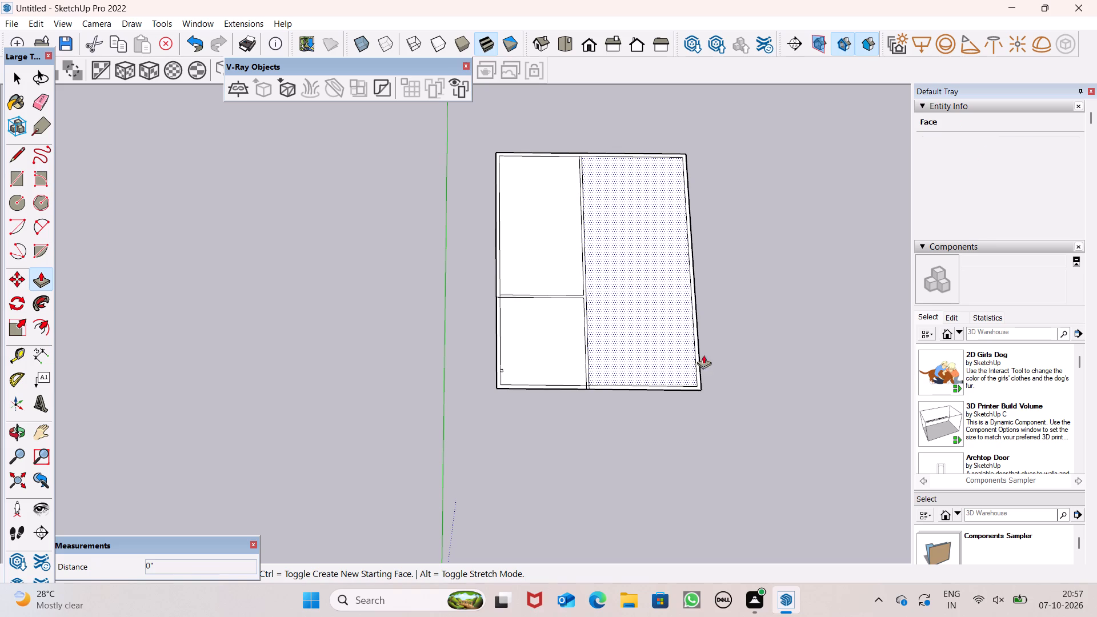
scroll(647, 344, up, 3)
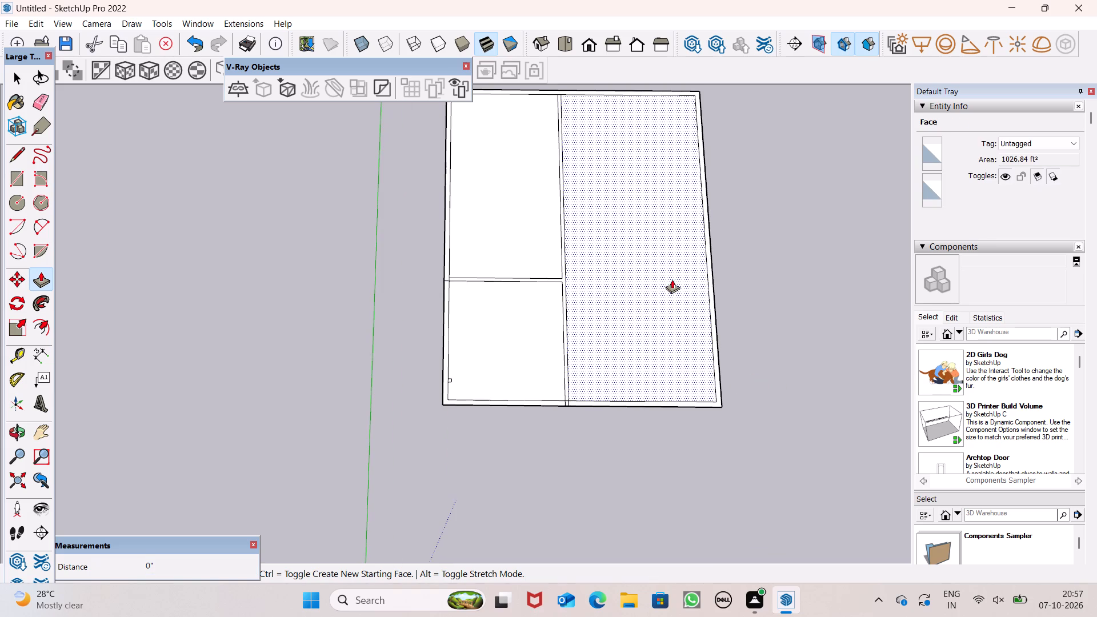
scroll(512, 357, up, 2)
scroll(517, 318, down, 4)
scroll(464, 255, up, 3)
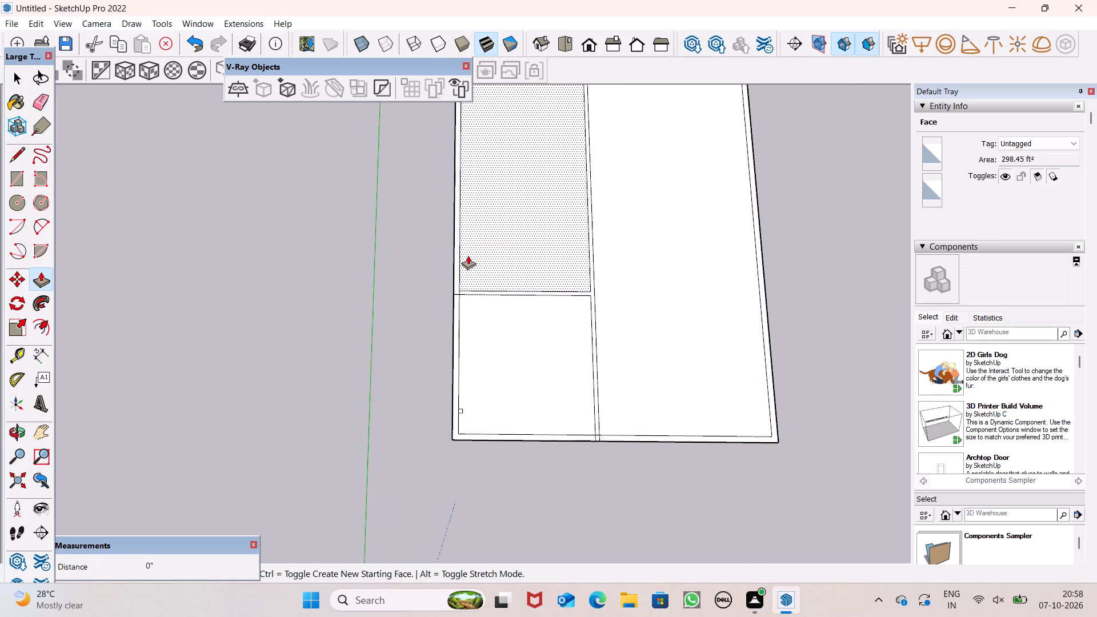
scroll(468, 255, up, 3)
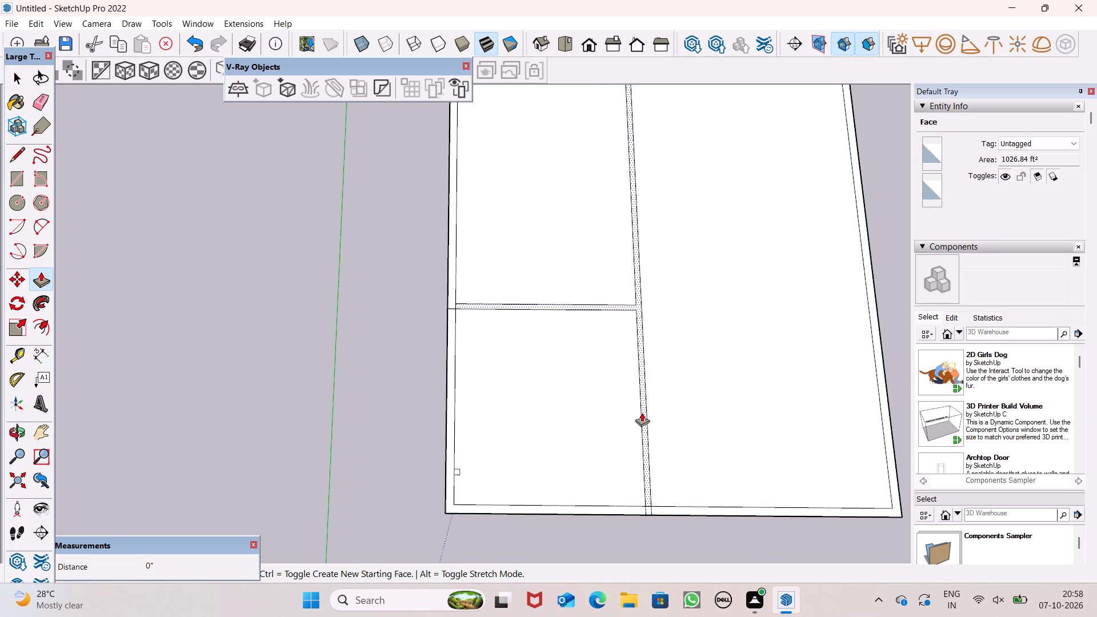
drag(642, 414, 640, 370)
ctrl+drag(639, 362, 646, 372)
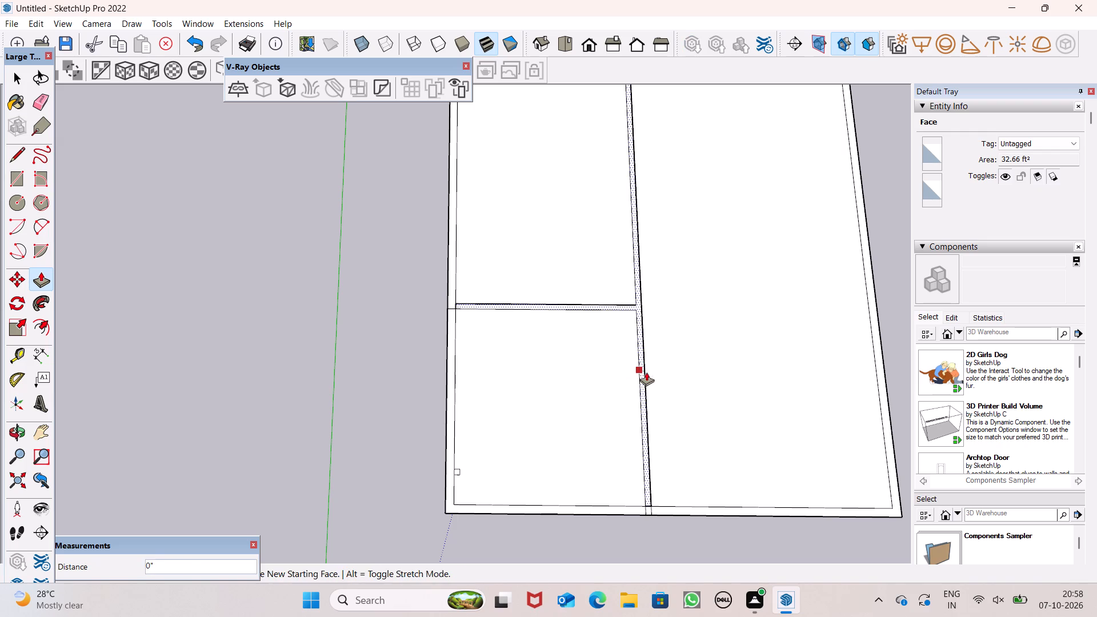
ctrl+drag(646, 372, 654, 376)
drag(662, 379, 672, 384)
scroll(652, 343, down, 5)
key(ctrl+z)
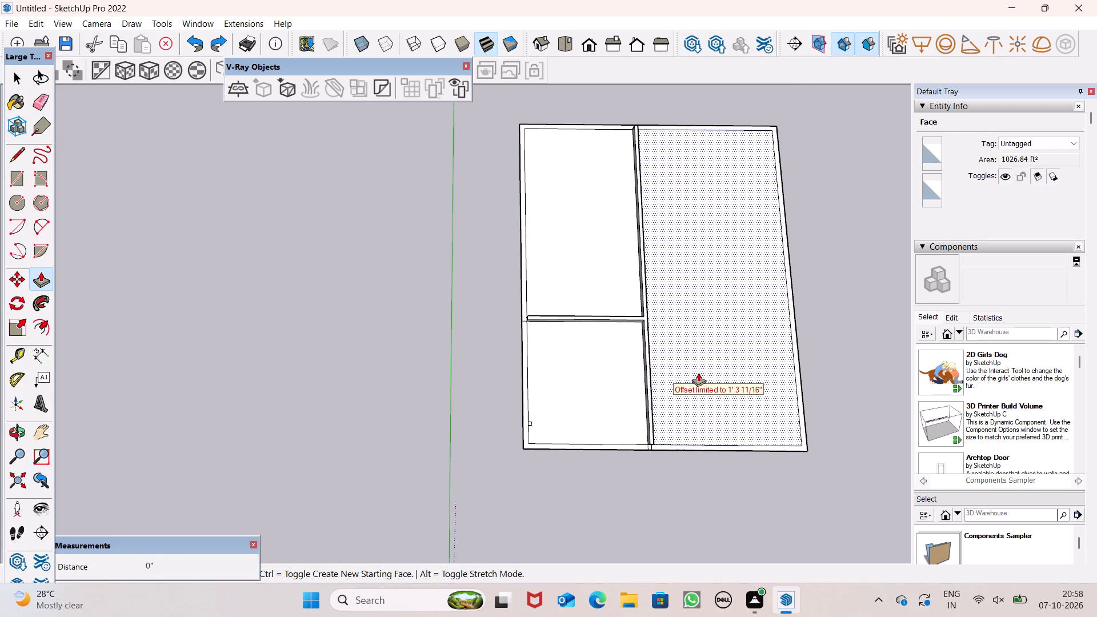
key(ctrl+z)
Raise the joined interior partition strips 10' with Push/Pull.
scroll(655, 447, up, 15)
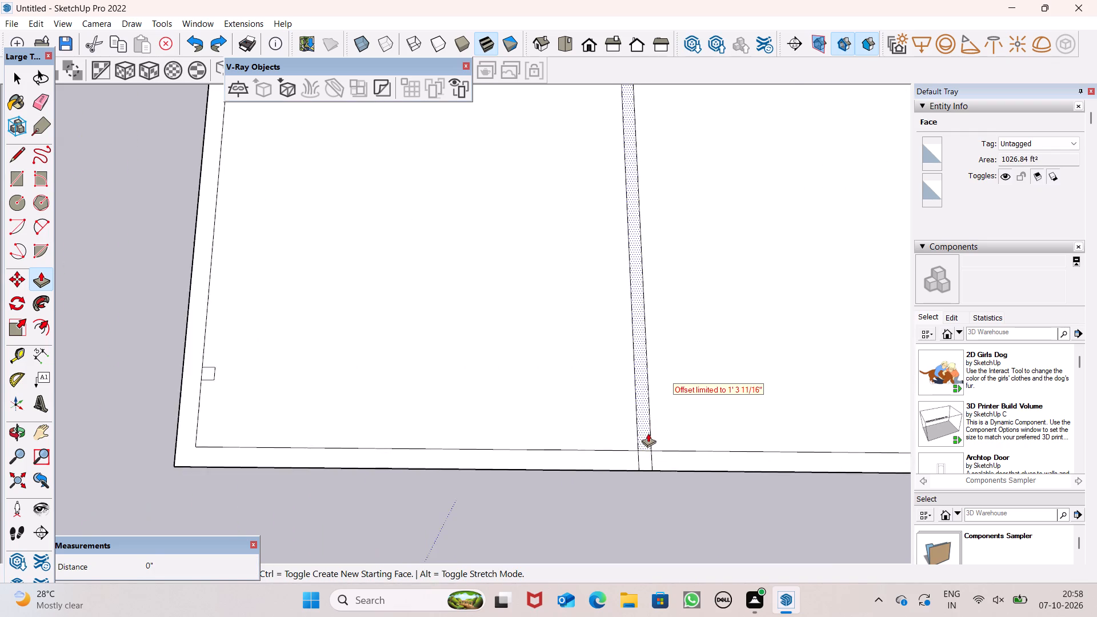
drag(643, 433, 665, 334)
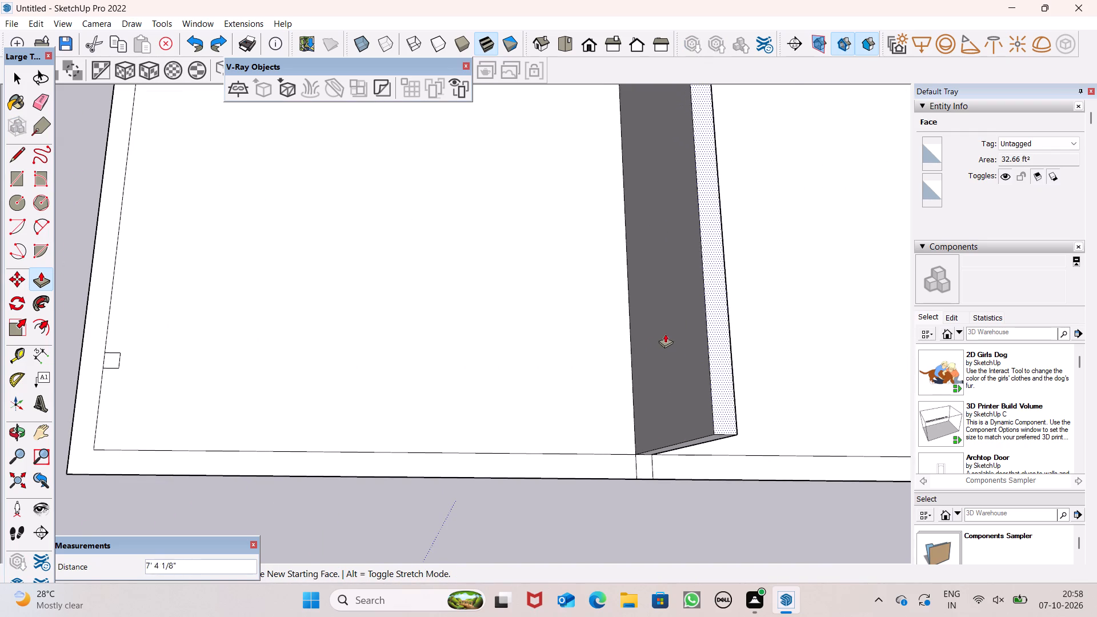
drag(665, 334, 666, 318)
key(1)
text(0')
key(Return)
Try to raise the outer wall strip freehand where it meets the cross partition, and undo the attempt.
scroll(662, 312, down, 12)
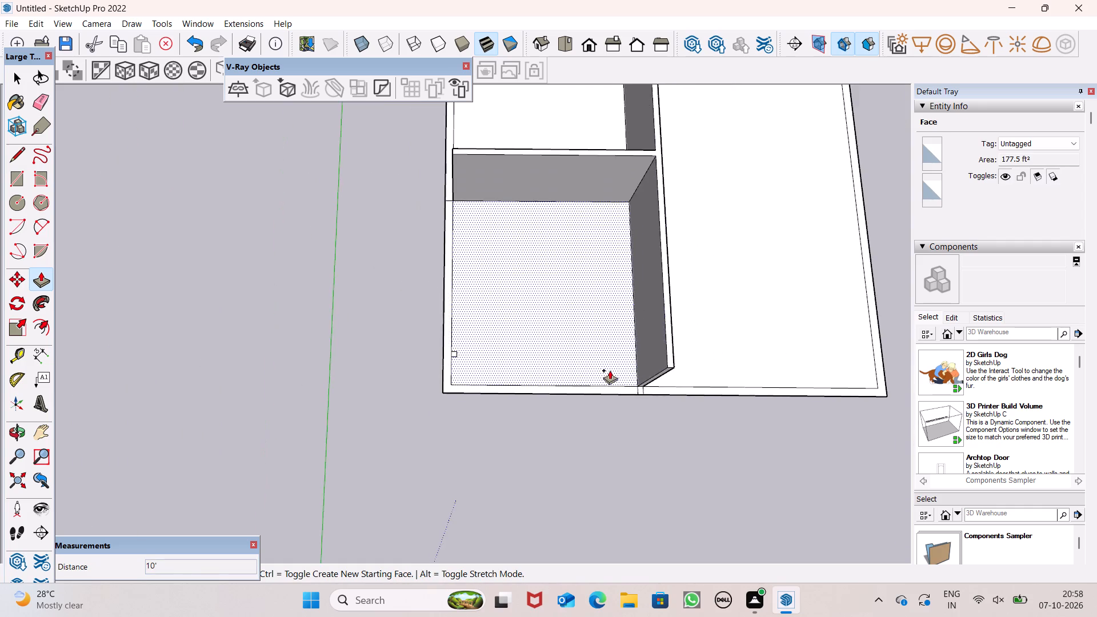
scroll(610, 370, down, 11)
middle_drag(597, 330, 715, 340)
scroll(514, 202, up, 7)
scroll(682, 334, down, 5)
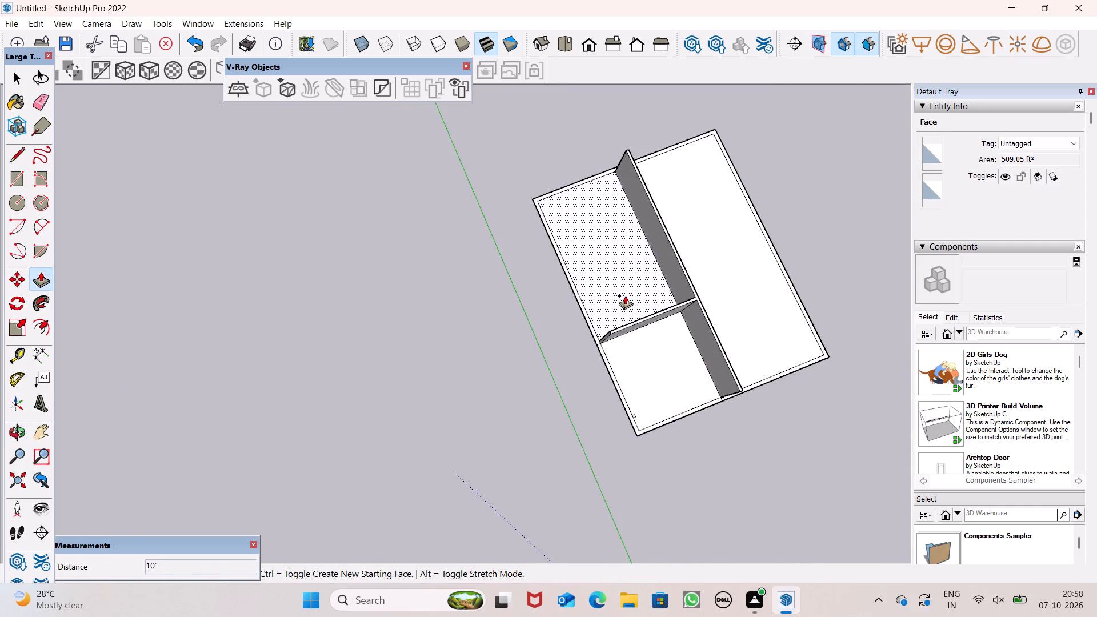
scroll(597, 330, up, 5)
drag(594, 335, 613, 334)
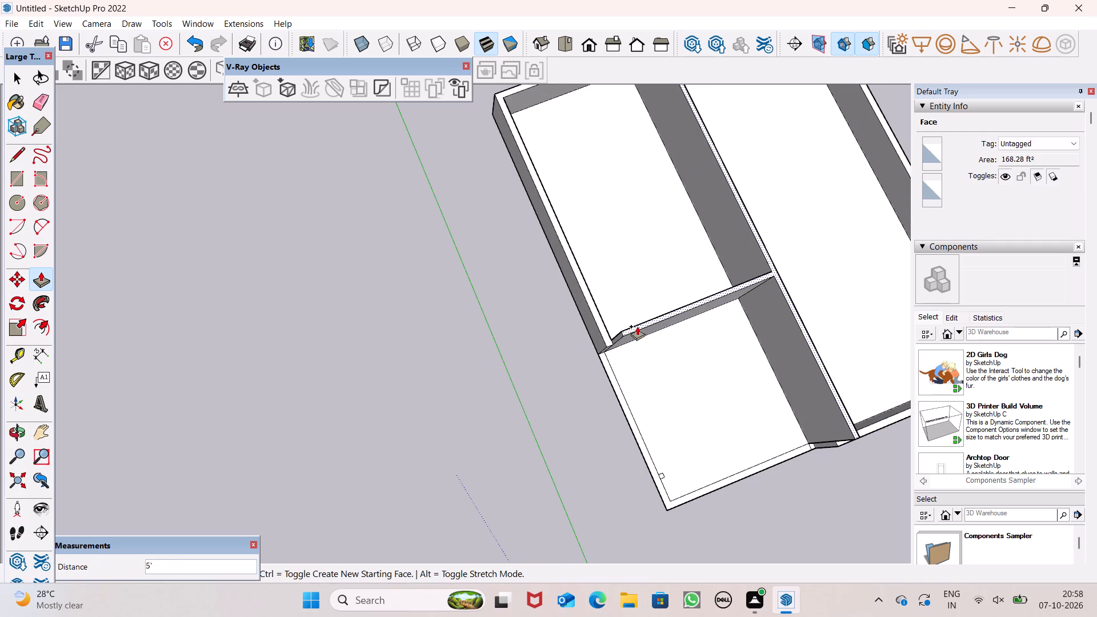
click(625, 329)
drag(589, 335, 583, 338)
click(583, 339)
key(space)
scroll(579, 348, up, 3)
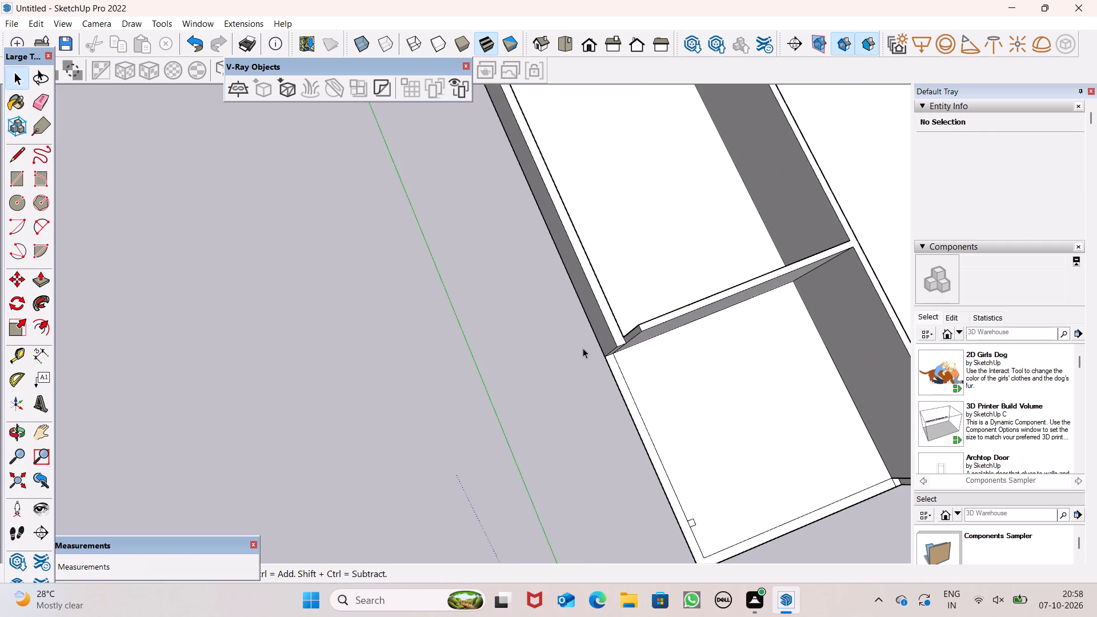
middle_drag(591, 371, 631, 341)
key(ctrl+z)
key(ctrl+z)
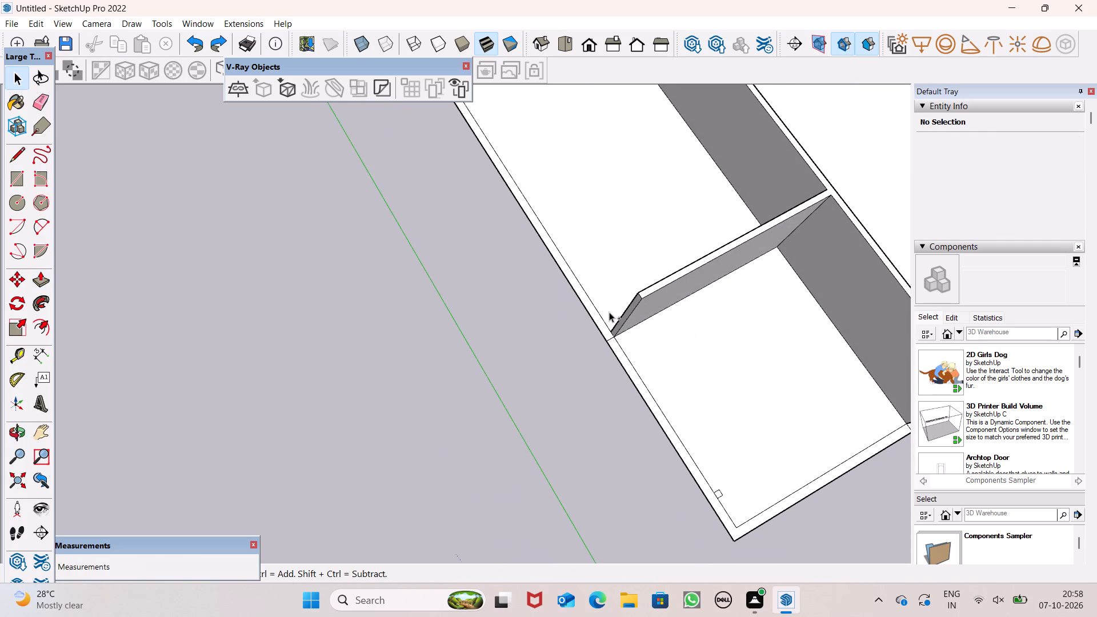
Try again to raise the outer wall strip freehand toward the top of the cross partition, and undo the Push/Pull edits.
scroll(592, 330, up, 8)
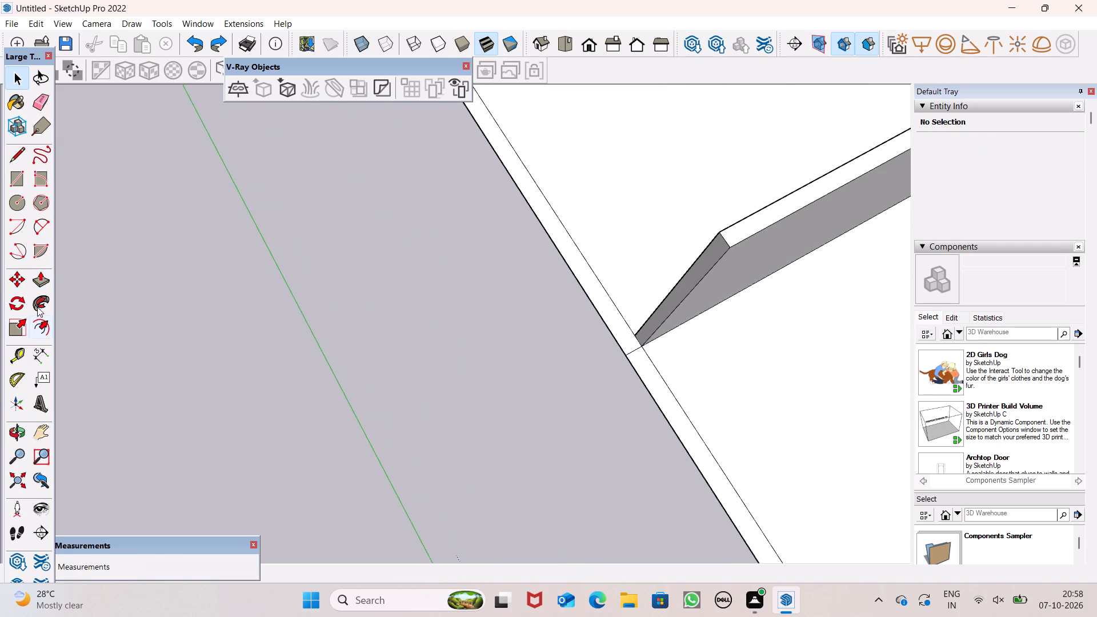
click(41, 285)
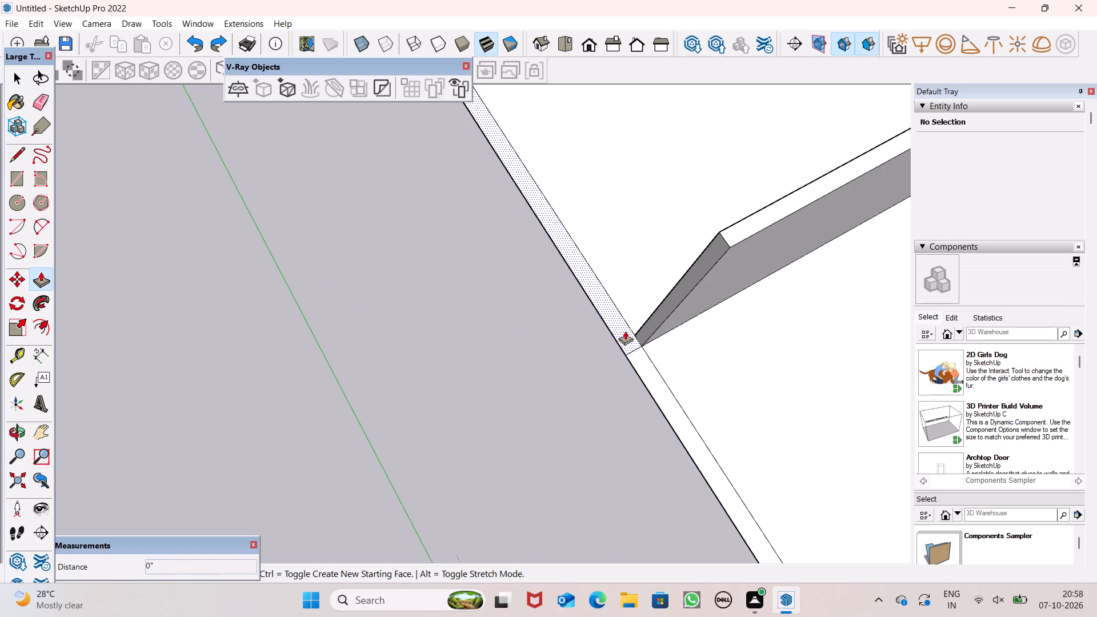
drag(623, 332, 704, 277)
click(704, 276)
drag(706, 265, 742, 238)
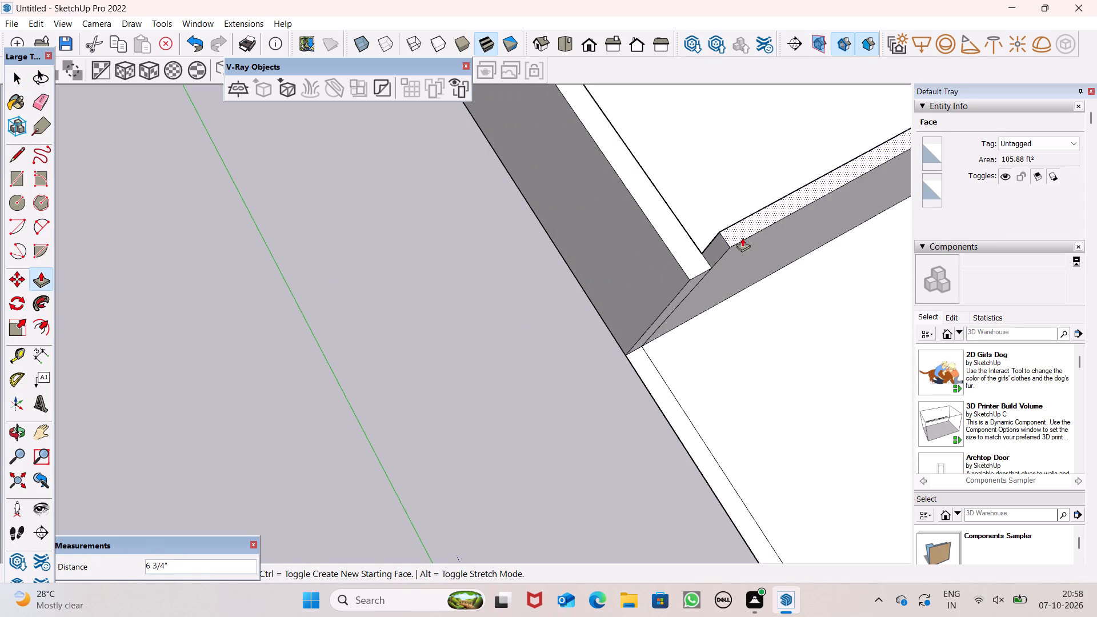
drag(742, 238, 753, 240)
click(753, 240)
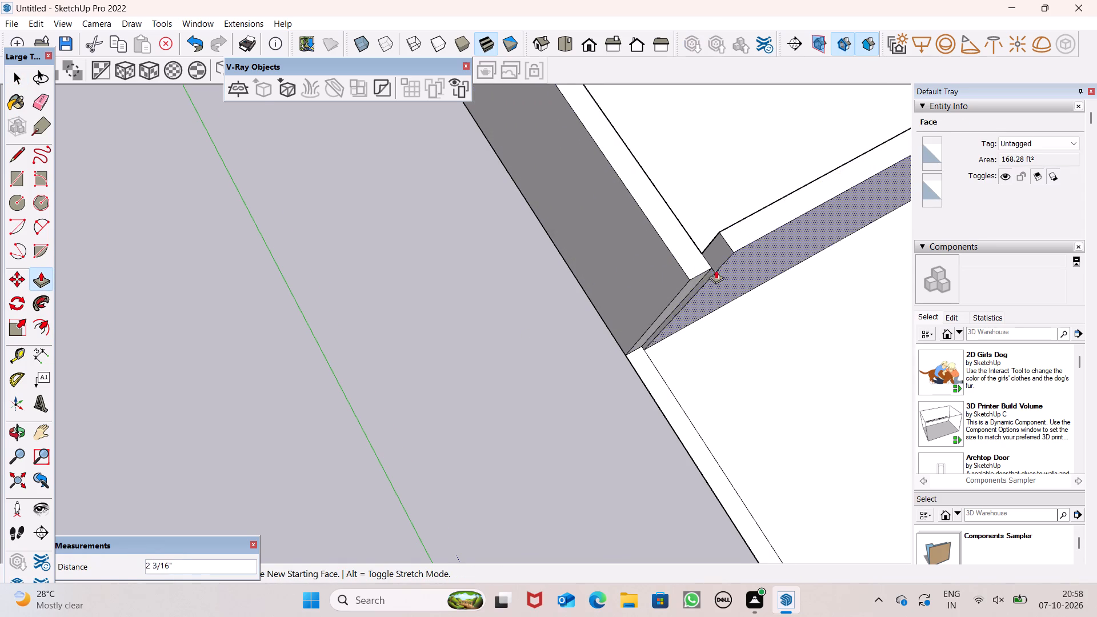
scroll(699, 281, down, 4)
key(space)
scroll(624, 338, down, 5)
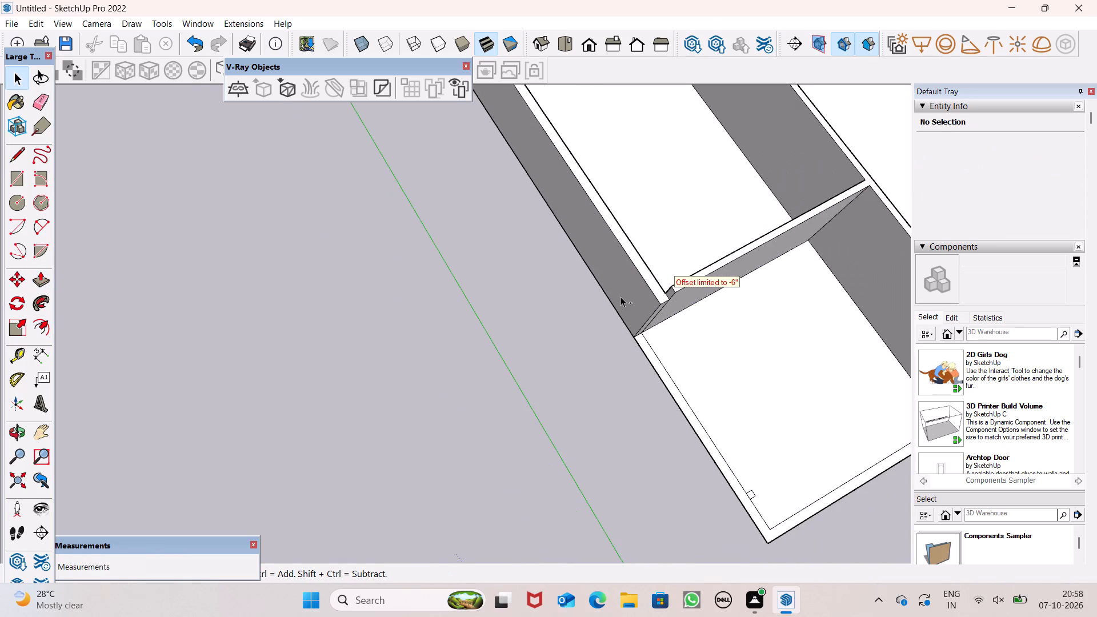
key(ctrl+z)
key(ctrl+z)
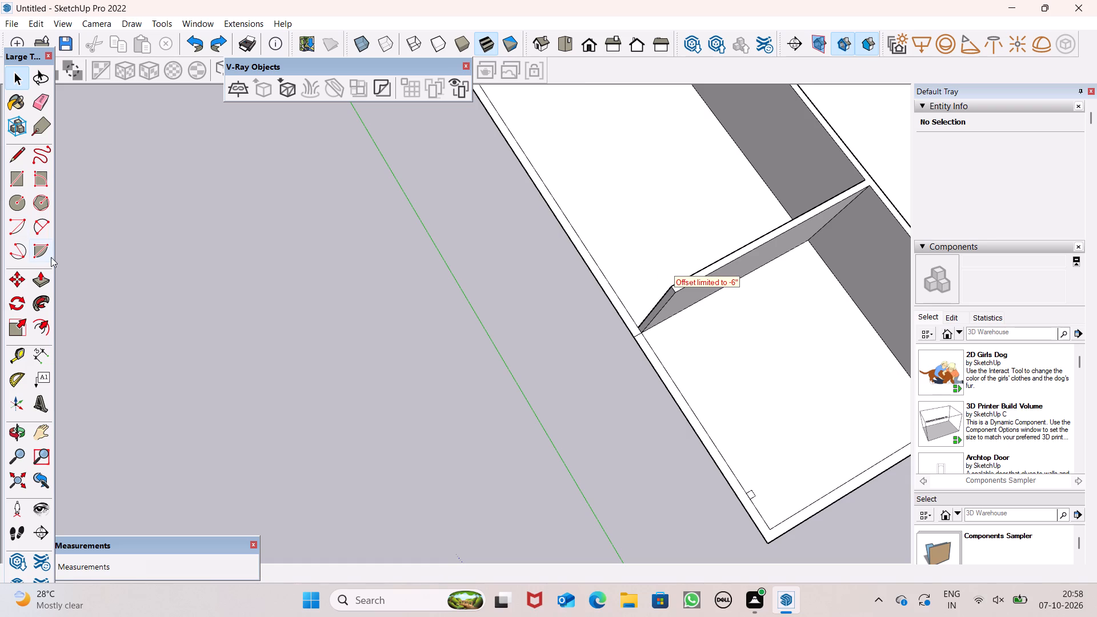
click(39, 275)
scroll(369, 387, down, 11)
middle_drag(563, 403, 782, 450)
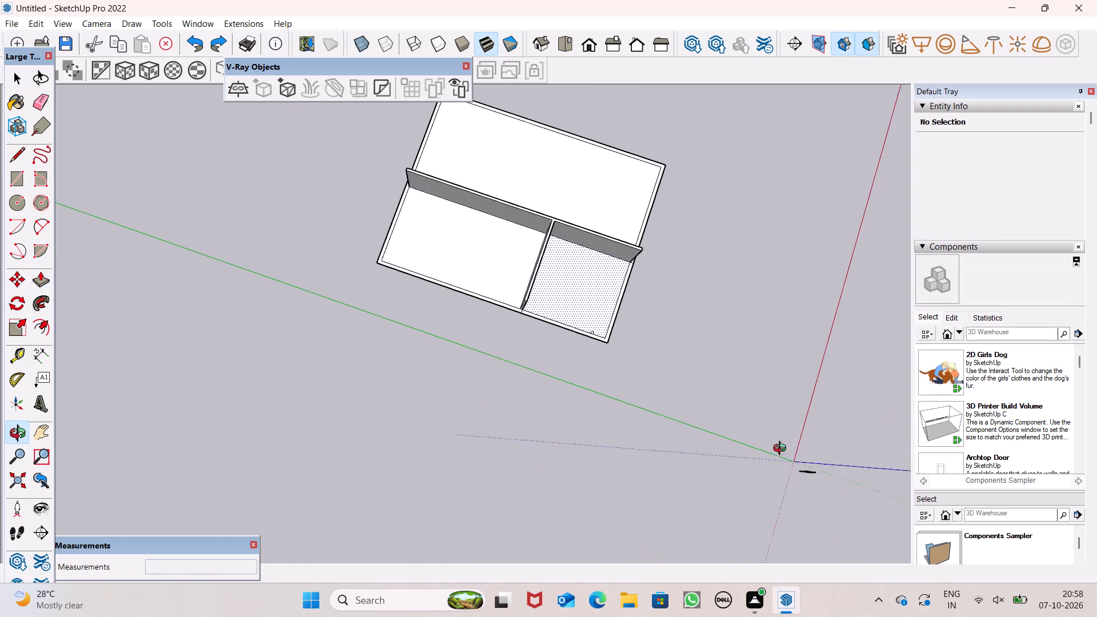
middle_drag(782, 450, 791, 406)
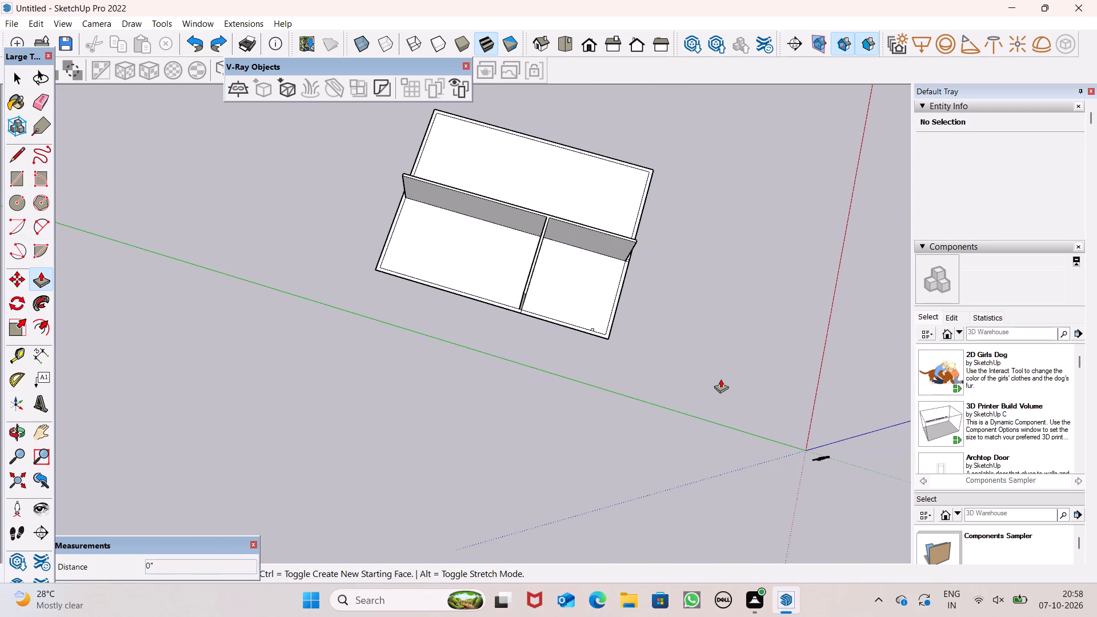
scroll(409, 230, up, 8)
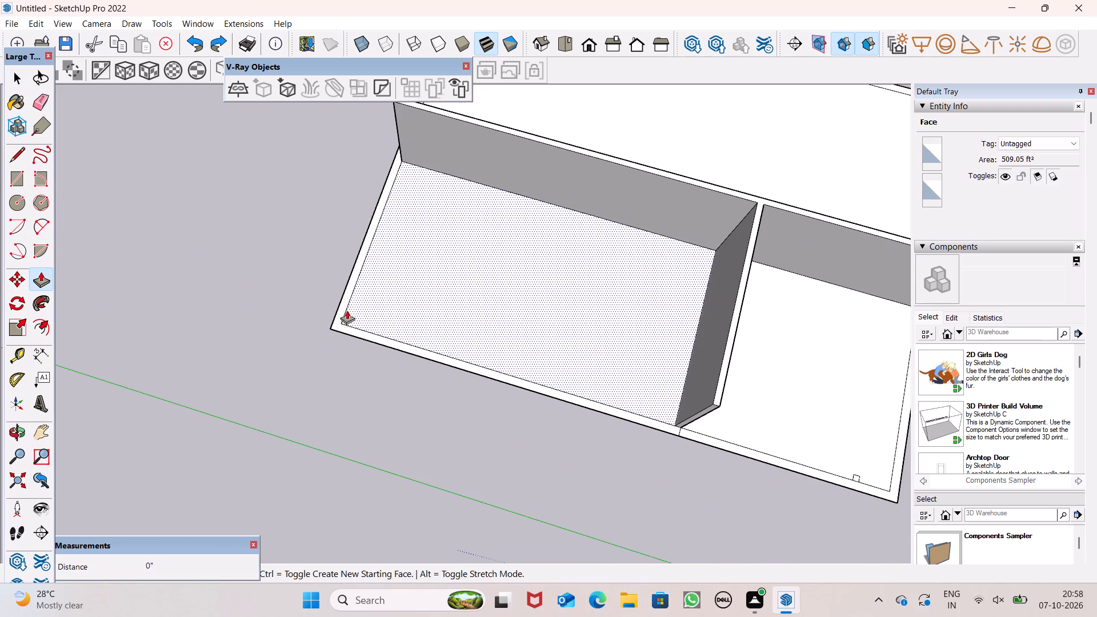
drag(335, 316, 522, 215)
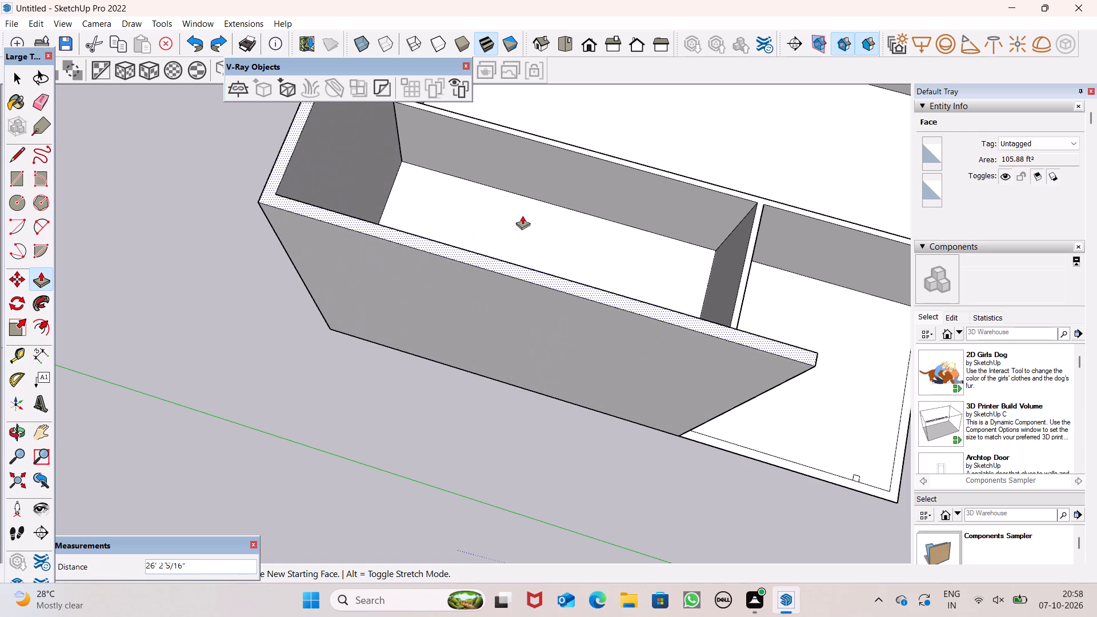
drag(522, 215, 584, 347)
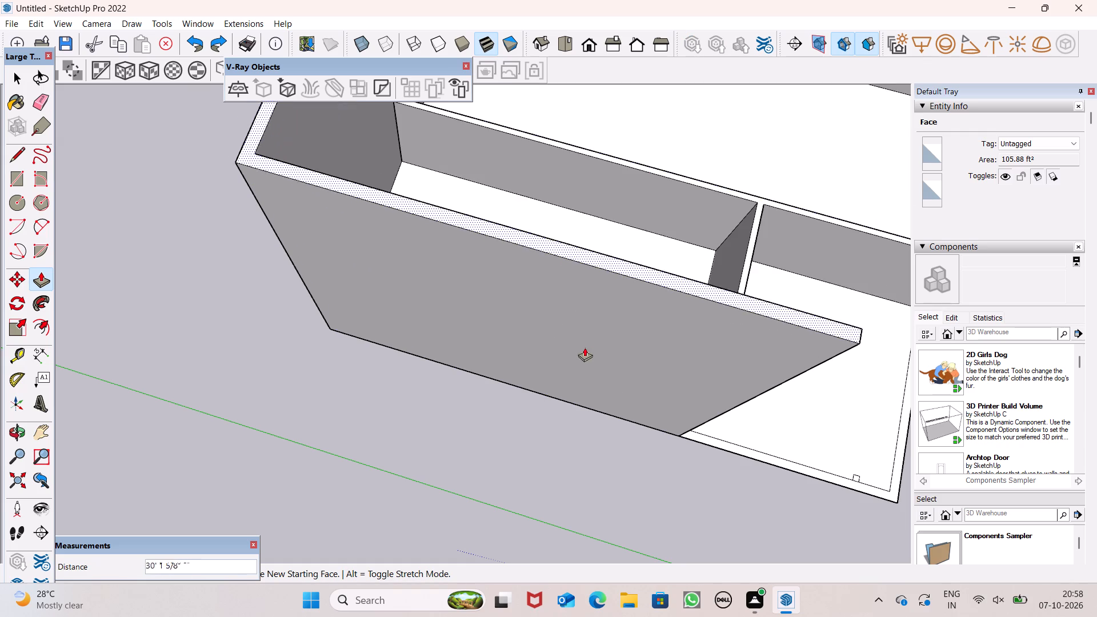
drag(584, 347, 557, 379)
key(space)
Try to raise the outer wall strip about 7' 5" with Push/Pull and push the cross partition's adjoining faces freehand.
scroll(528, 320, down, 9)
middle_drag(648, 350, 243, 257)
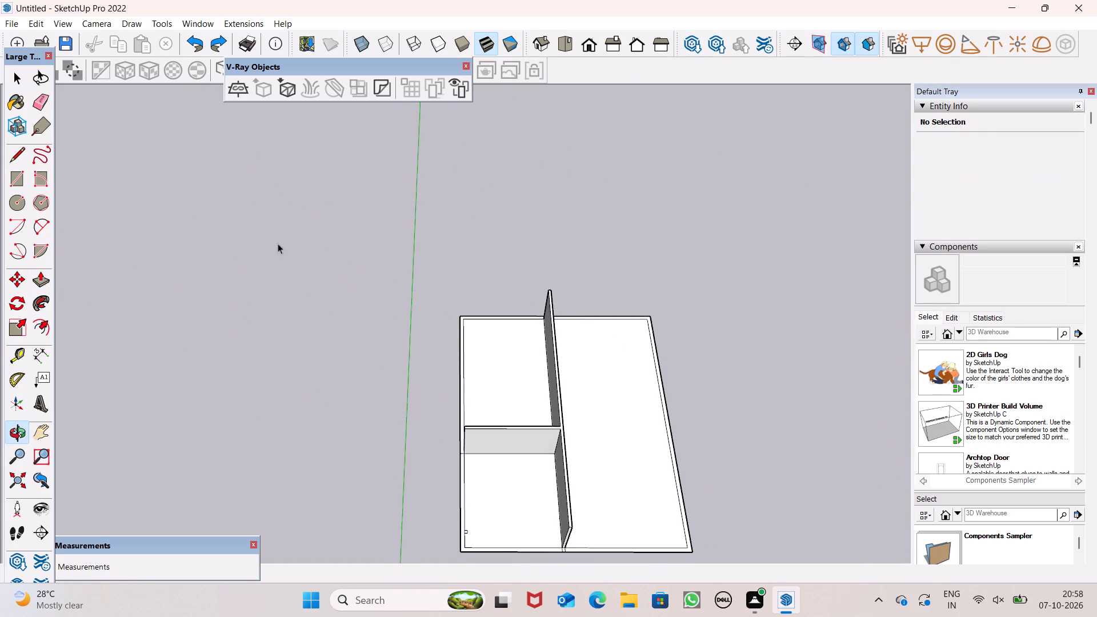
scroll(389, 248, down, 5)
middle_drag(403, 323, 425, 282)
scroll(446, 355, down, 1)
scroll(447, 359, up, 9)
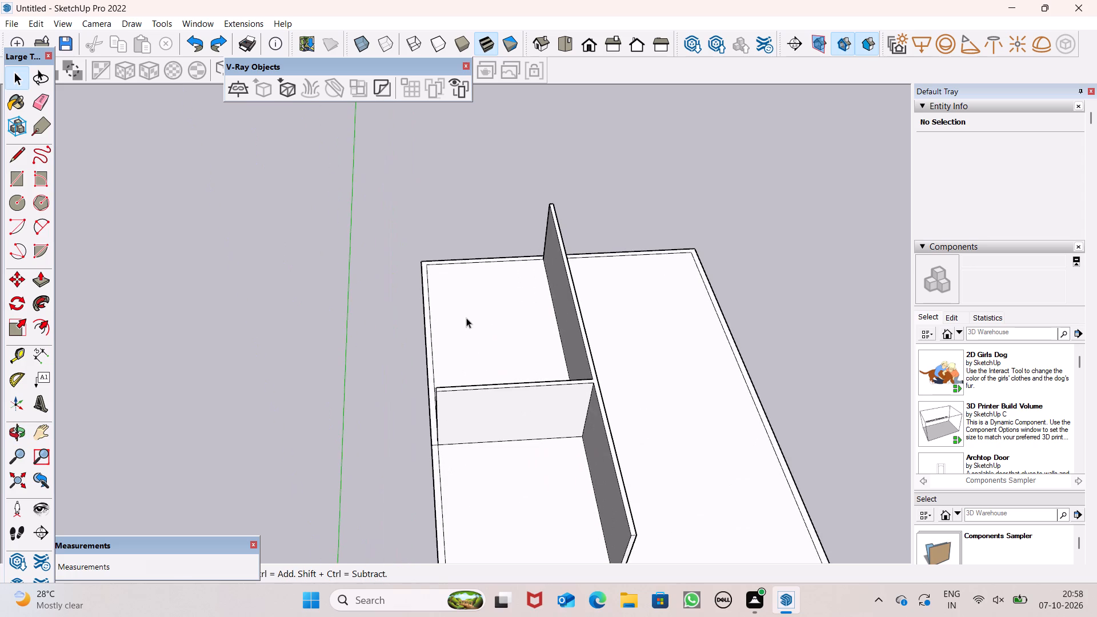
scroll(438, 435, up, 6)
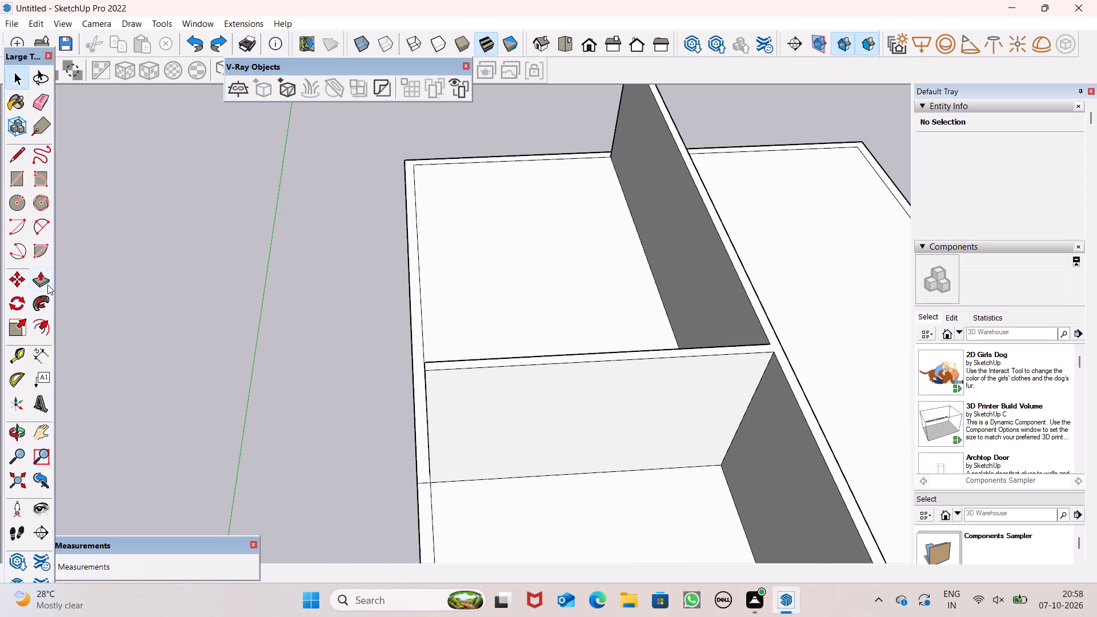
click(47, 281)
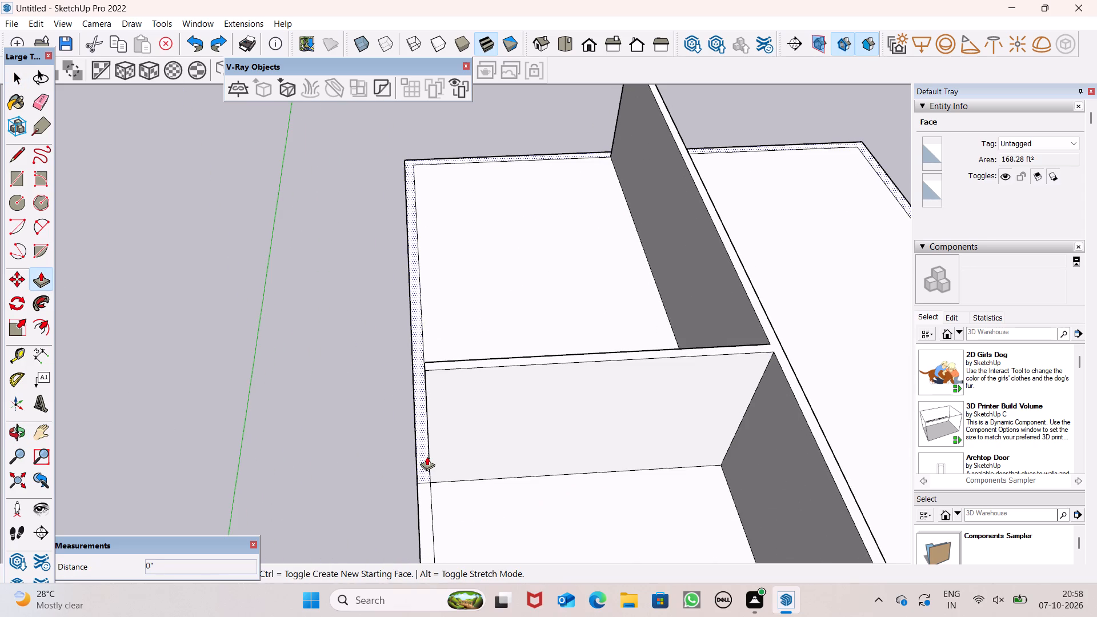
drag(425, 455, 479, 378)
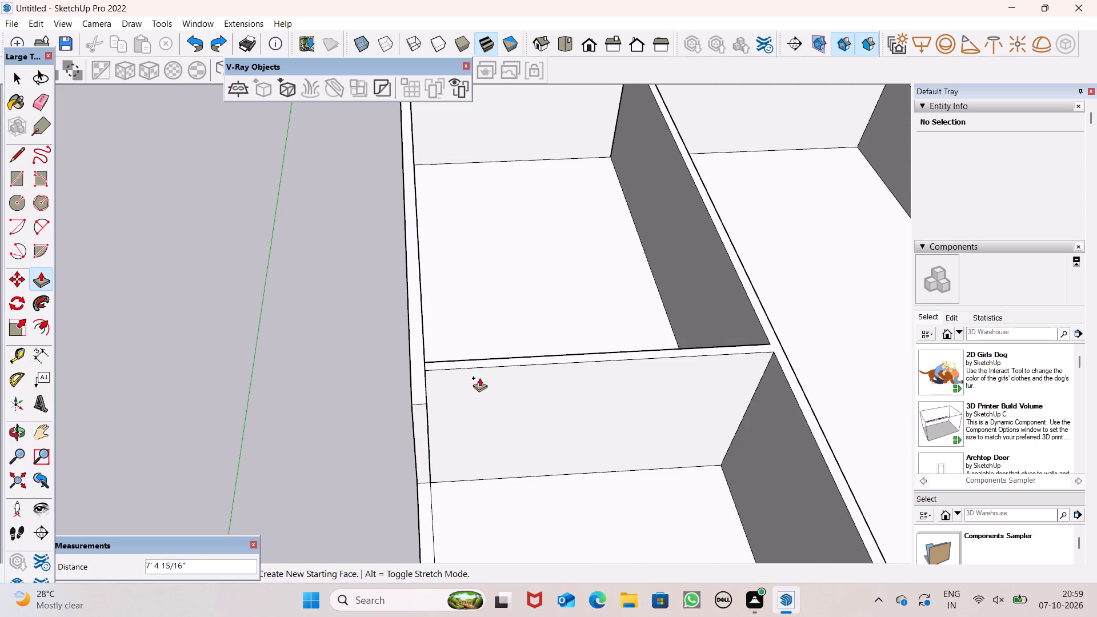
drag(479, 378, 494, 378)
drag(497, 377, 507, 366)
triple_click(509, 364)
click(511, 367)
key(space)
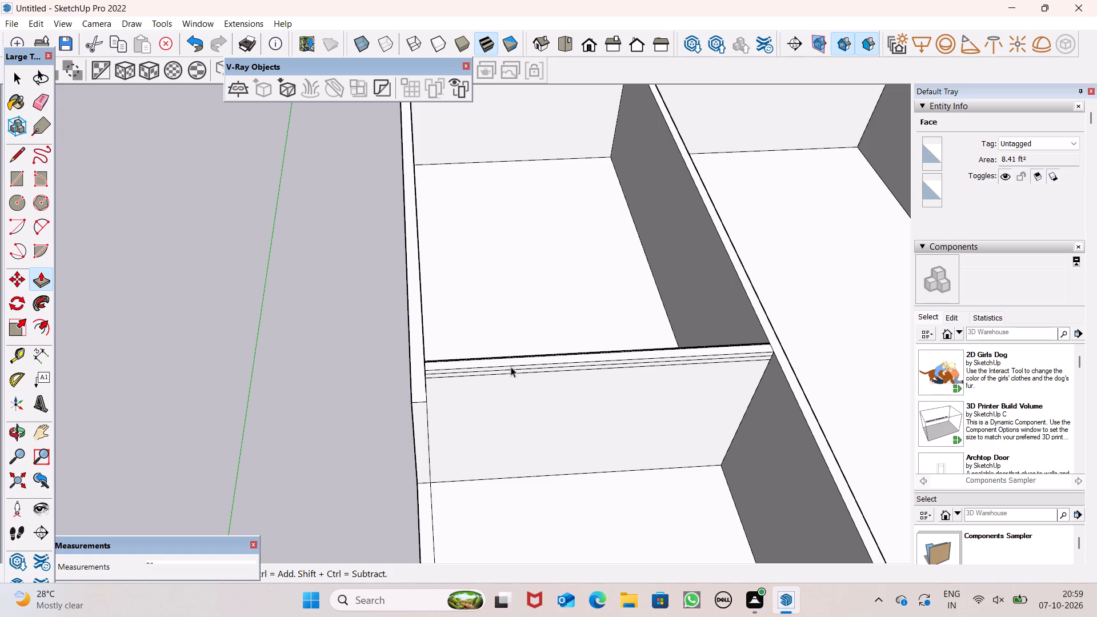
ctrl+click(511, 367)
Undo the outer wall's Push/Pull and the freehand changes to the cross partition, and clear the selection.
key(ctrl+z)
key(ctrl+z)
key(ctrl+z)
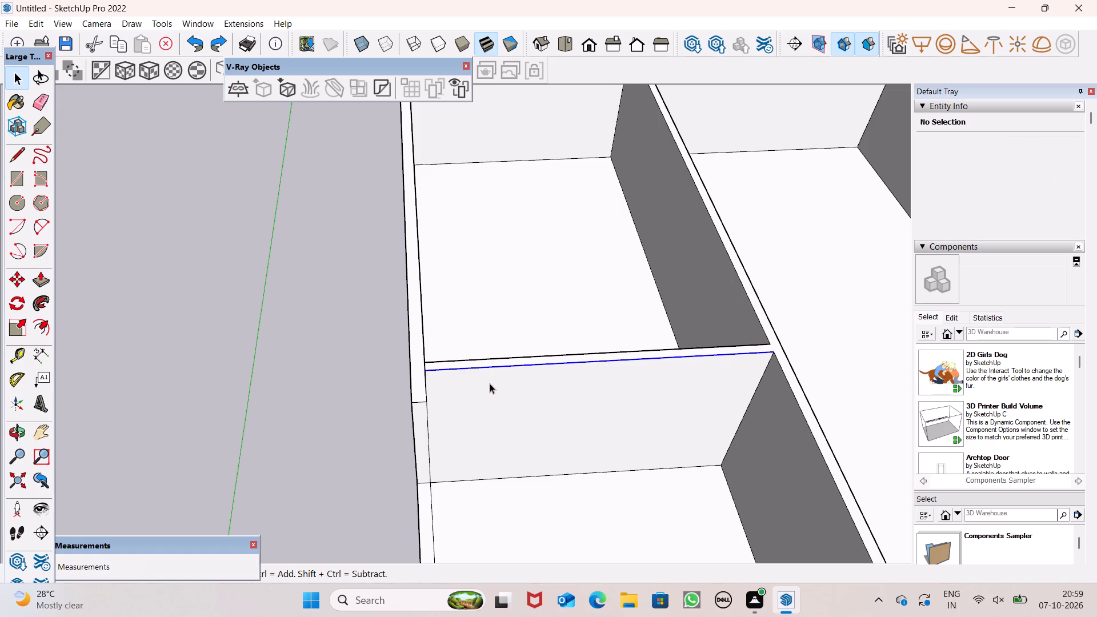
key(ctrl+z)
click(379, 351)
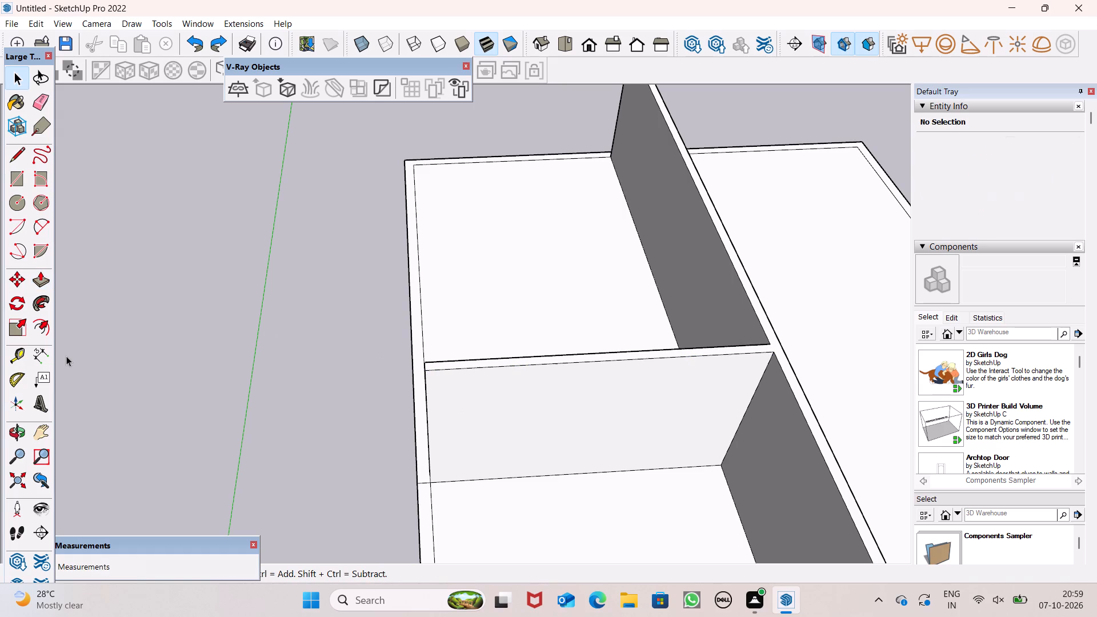
Raise the outer wall strip 10' with Push/Pull, level with the top of the cross partition.
click(41, 283)
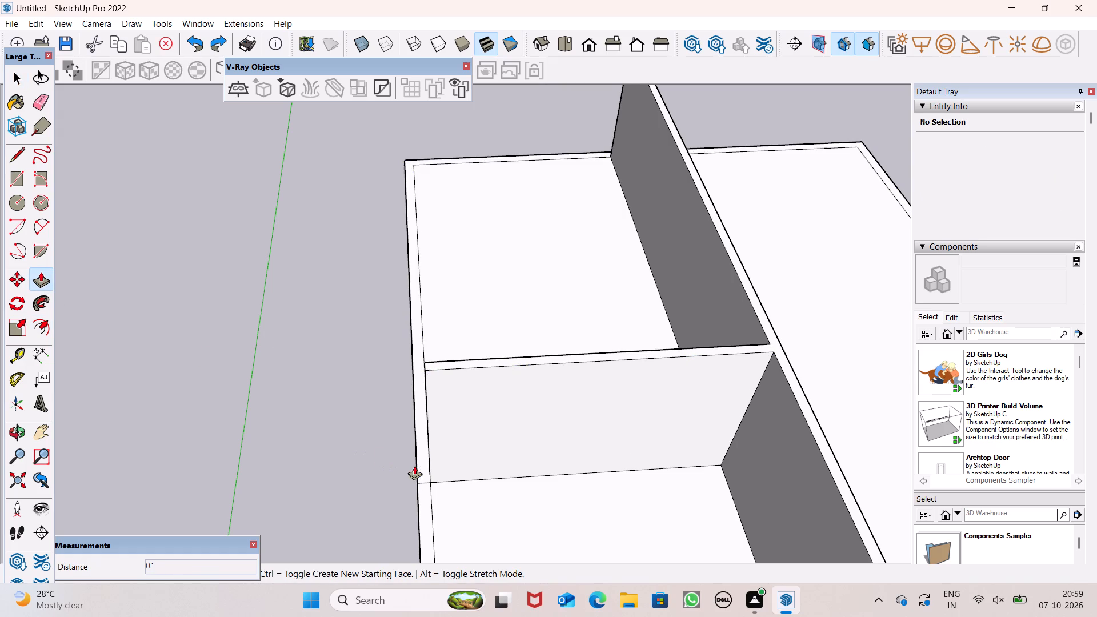
drag(422, 463, 393, 408)
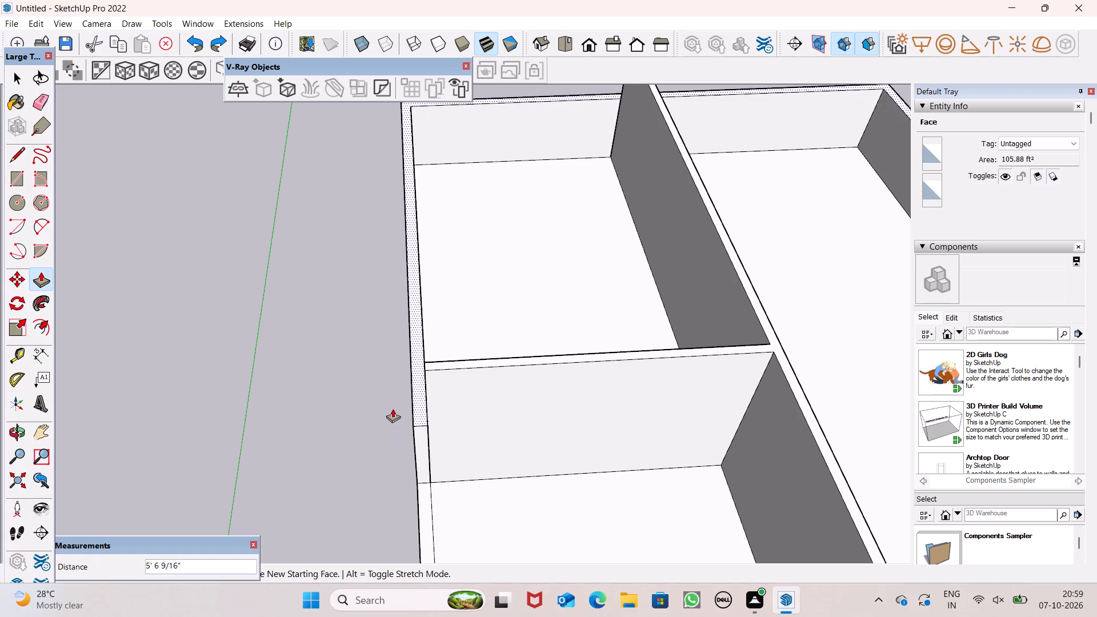
drag(393, 408, 764, 347)
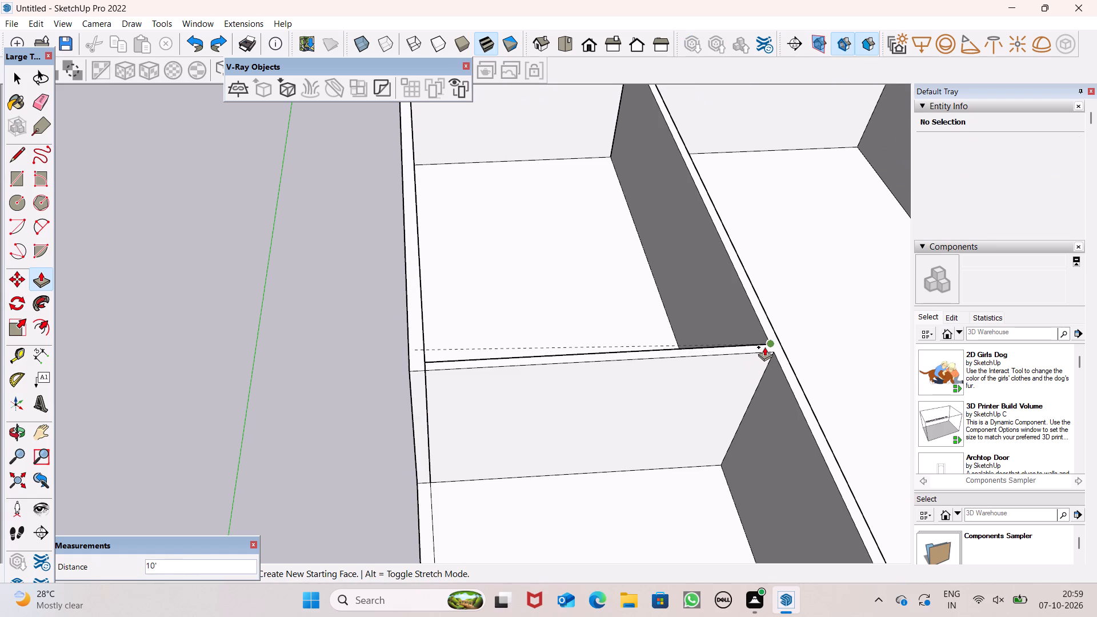
drag(764, 347, 764, 346)
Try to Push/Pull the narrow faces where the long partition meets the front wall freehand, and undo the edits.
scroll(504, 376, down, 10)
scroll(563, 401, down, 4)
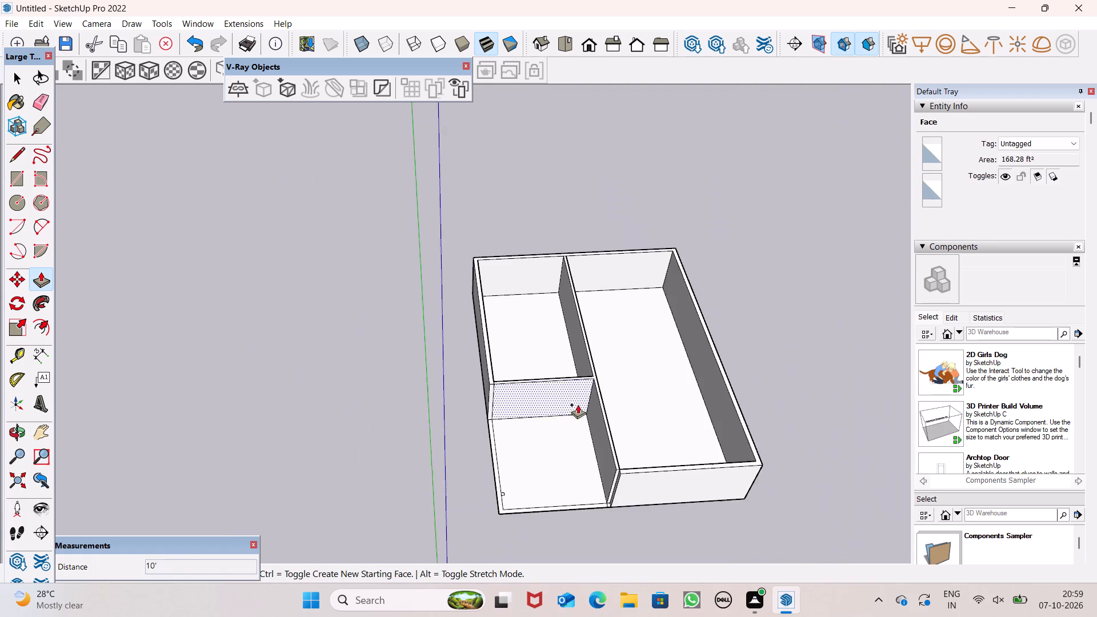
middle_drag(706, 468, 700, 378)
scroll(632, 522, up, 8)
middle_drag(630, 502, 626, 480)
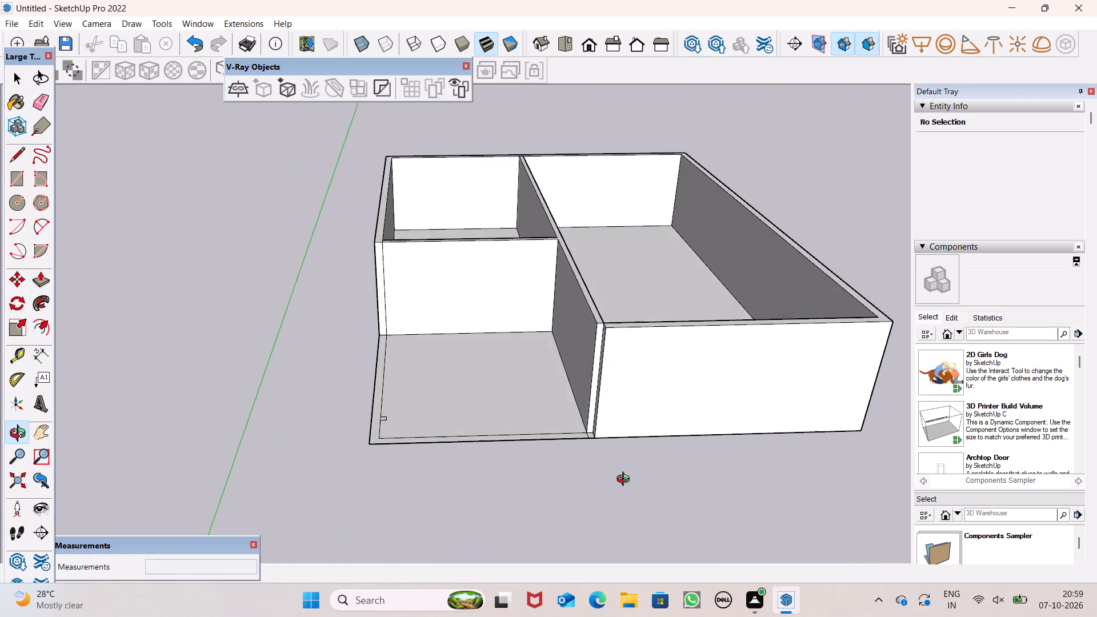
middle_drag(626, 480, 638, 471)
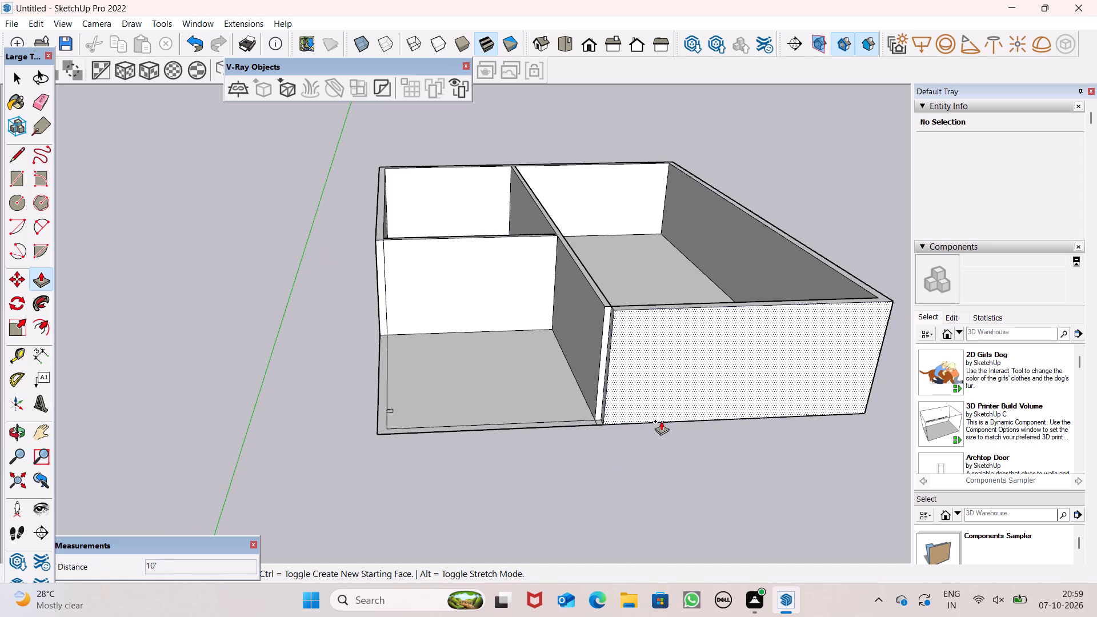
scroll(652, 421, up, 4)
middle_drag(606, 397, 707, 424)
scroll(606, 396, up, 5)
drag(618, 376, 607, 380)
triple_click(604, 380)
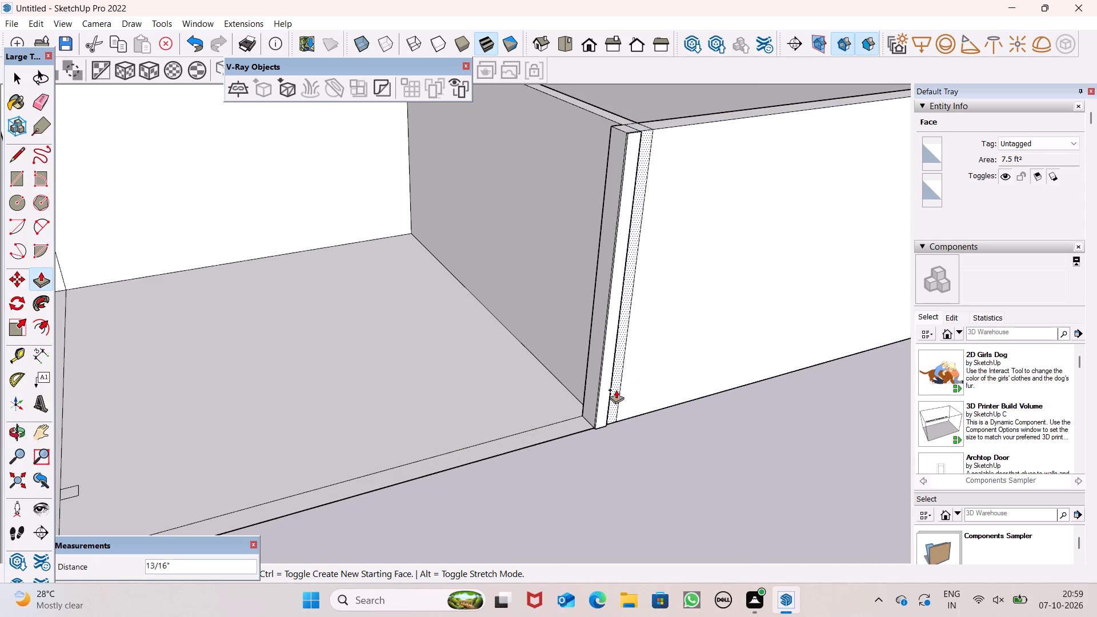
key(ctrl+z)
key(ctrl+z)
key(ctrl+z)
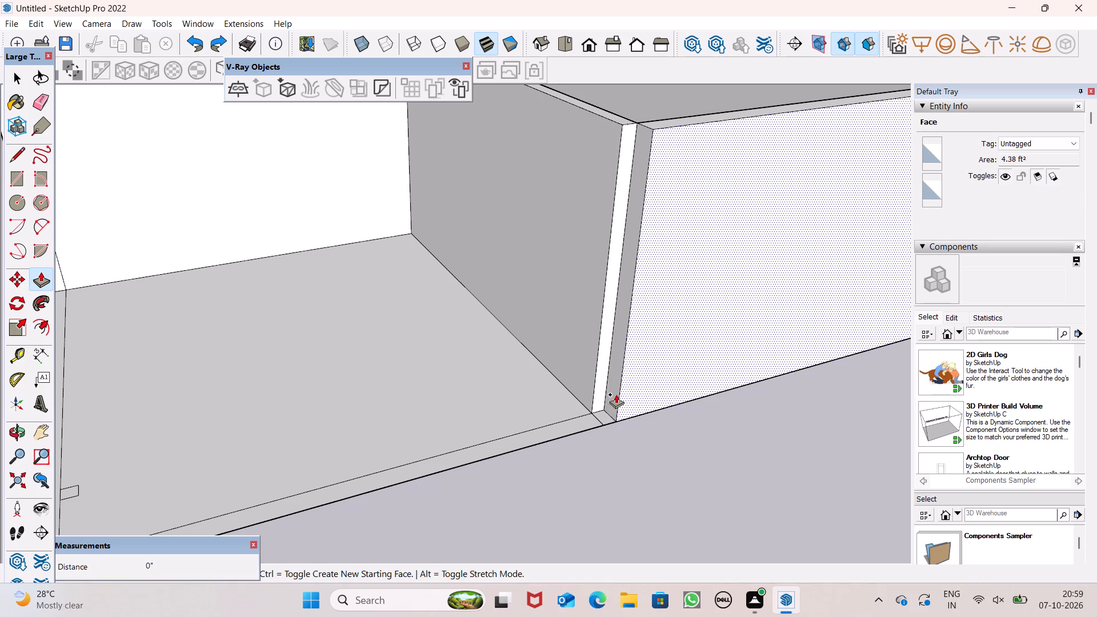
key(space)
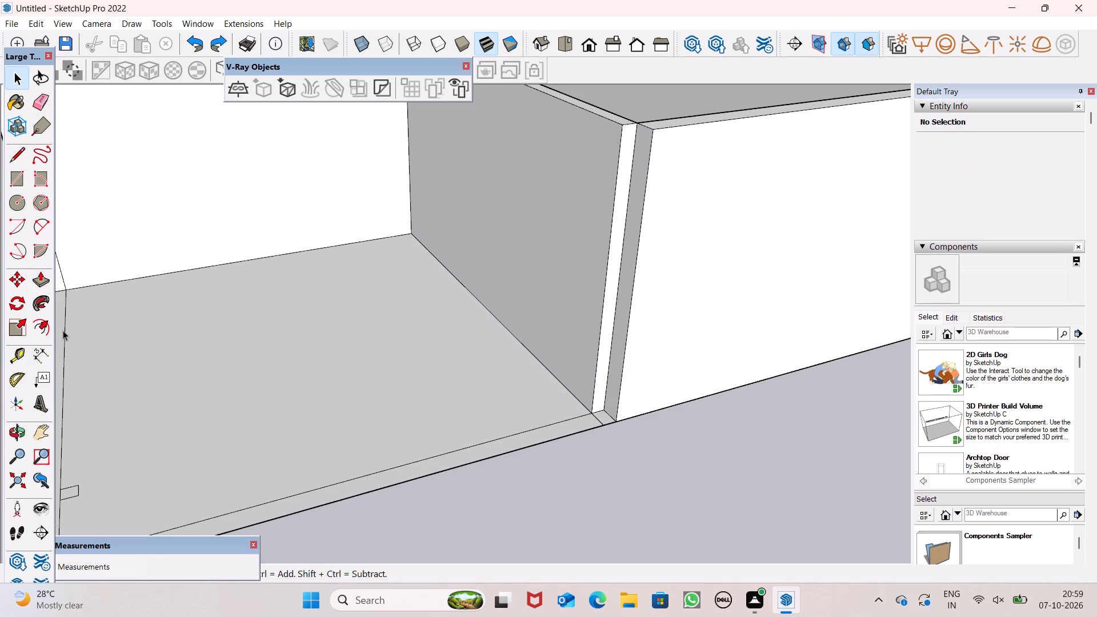
Extend the front wall's narrow end face with Push/Pull across the long partition's end, flush with the partition's side.
click(35, 275)
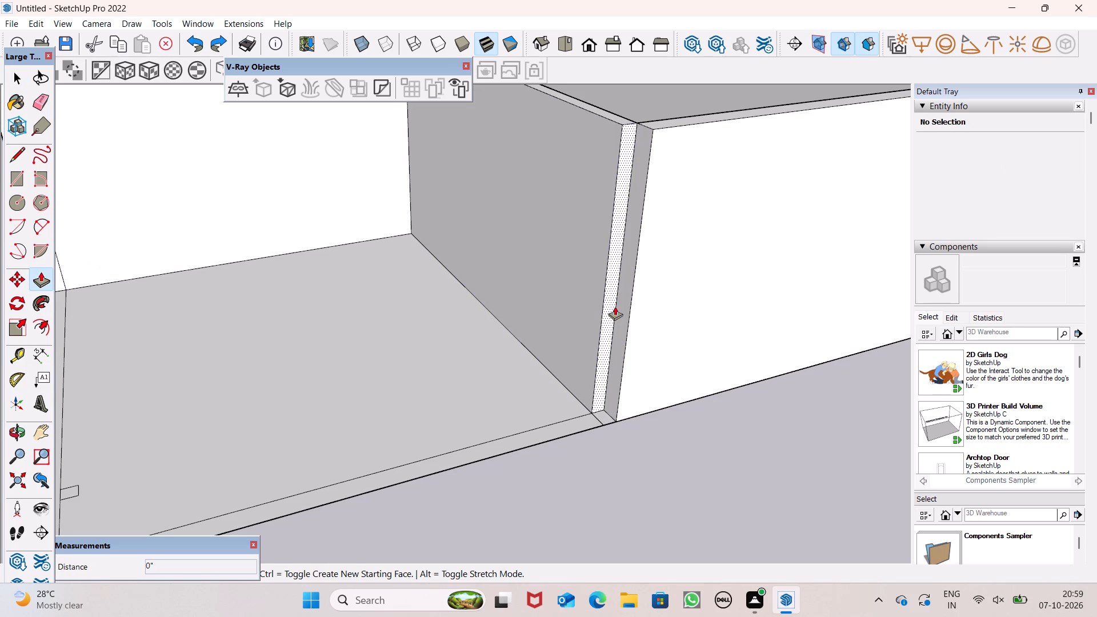
drag(623, 307, 606, 320)
click(605, 320)
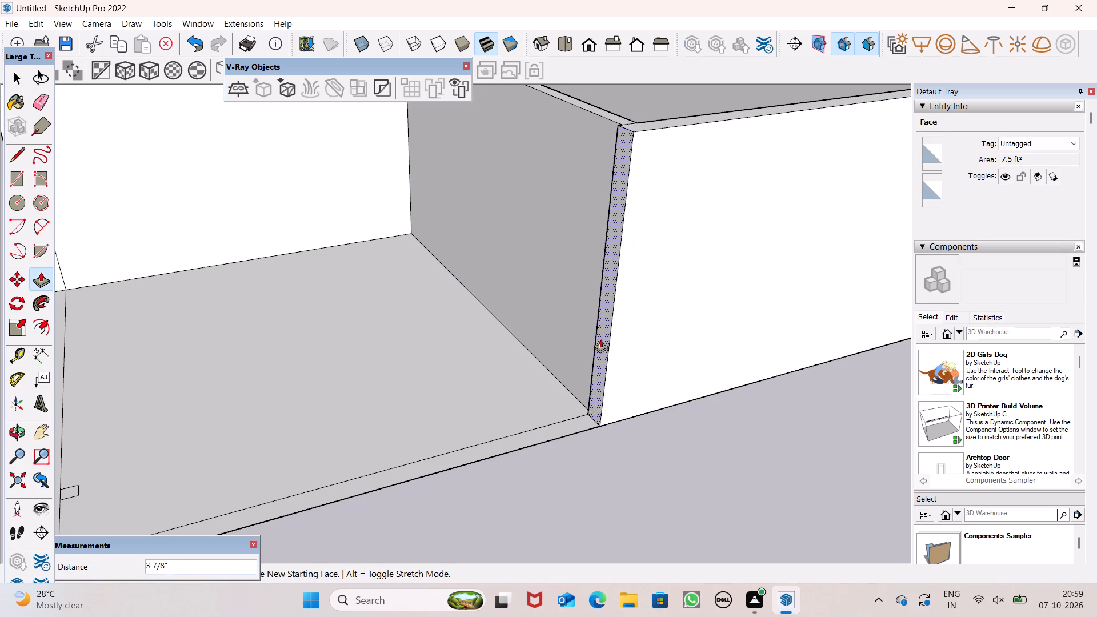
key(space)
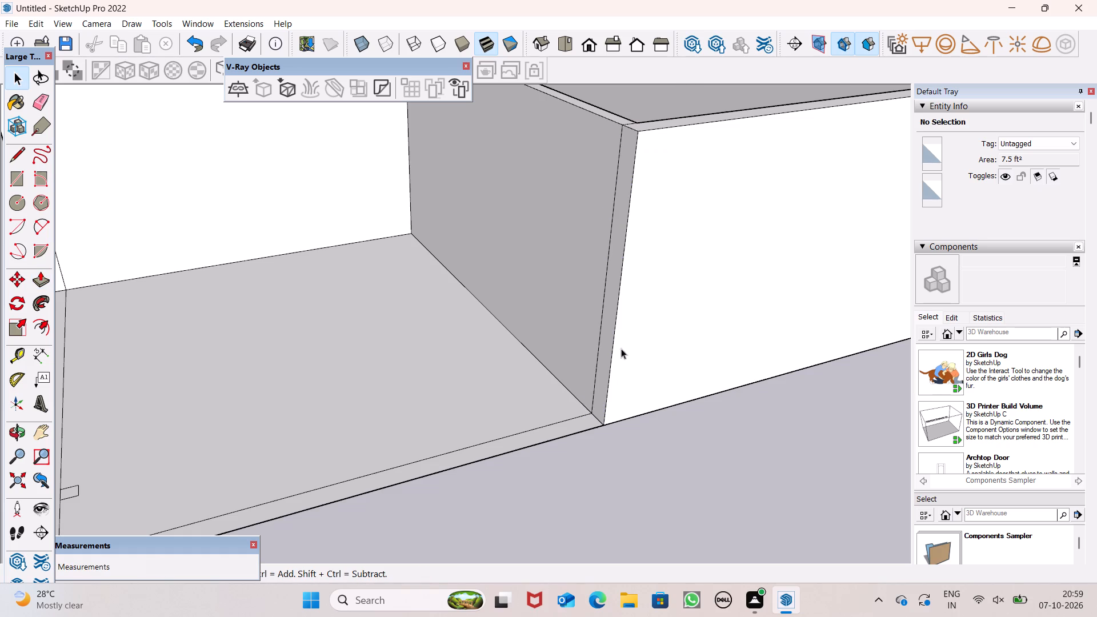
Erase the vertical seam line where the cross partition meets the raised outer wall.
scroll(647, 372, down, 11)
middle_drag(682, 370, 543, 482)
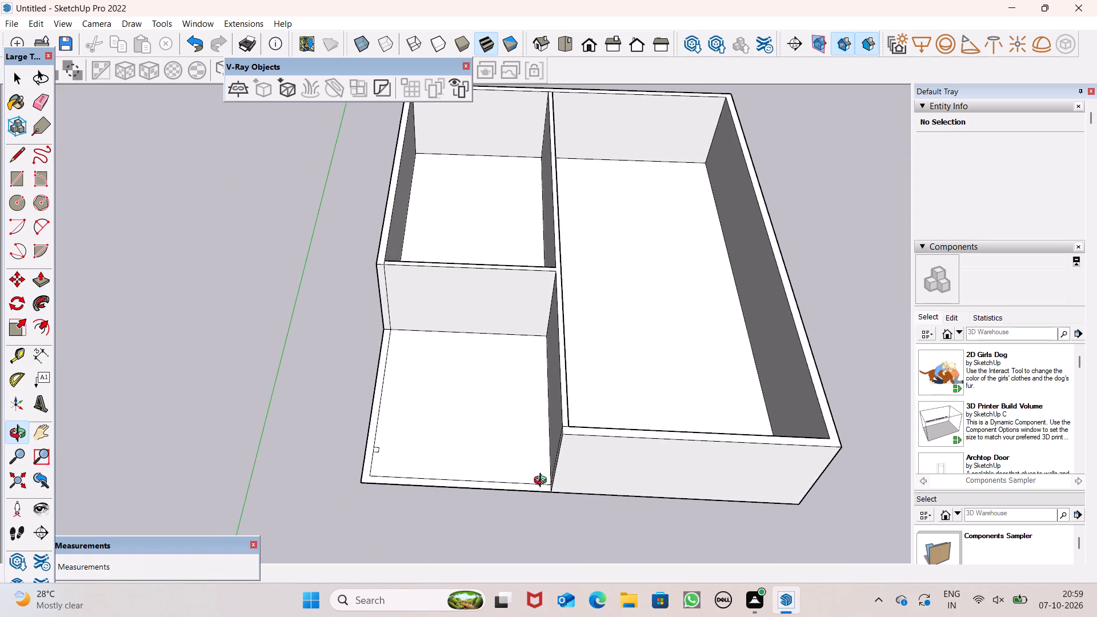
middle_drag(543, 482, 598, 394)
scroll(622, 374, up, 1)
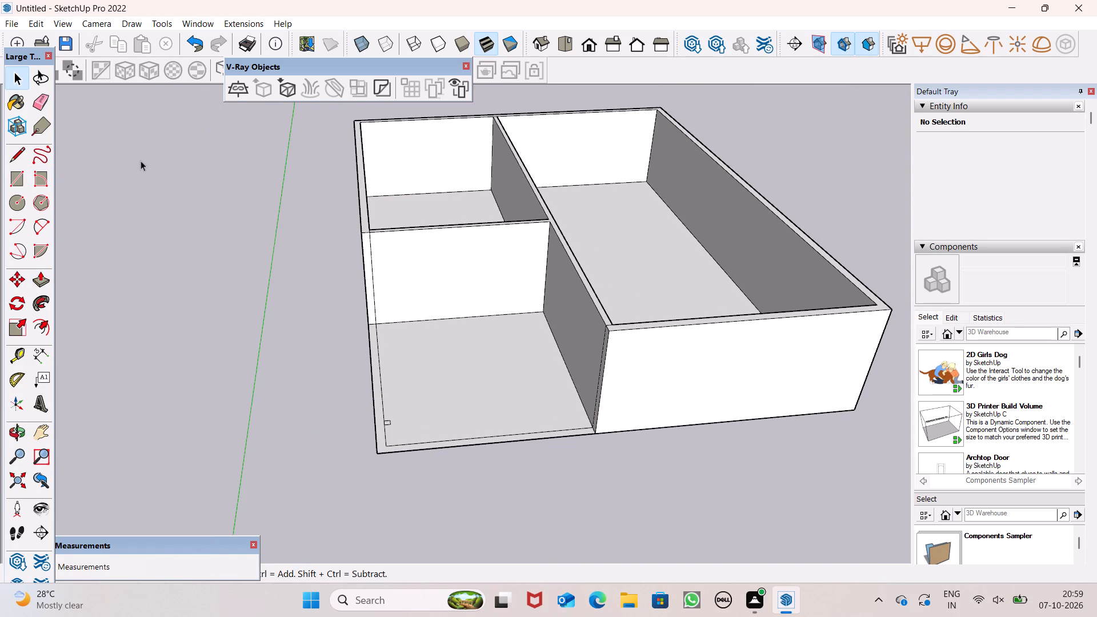
click(43, 101)
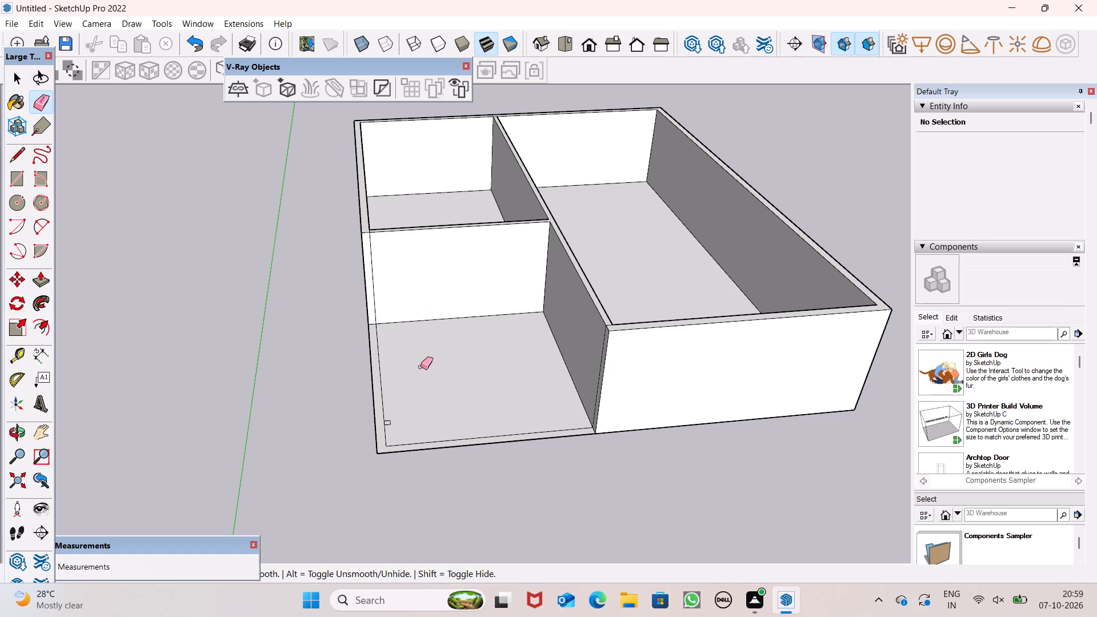
scroll(425, 344, up, 3)
drag(359, 278, 356, 283)
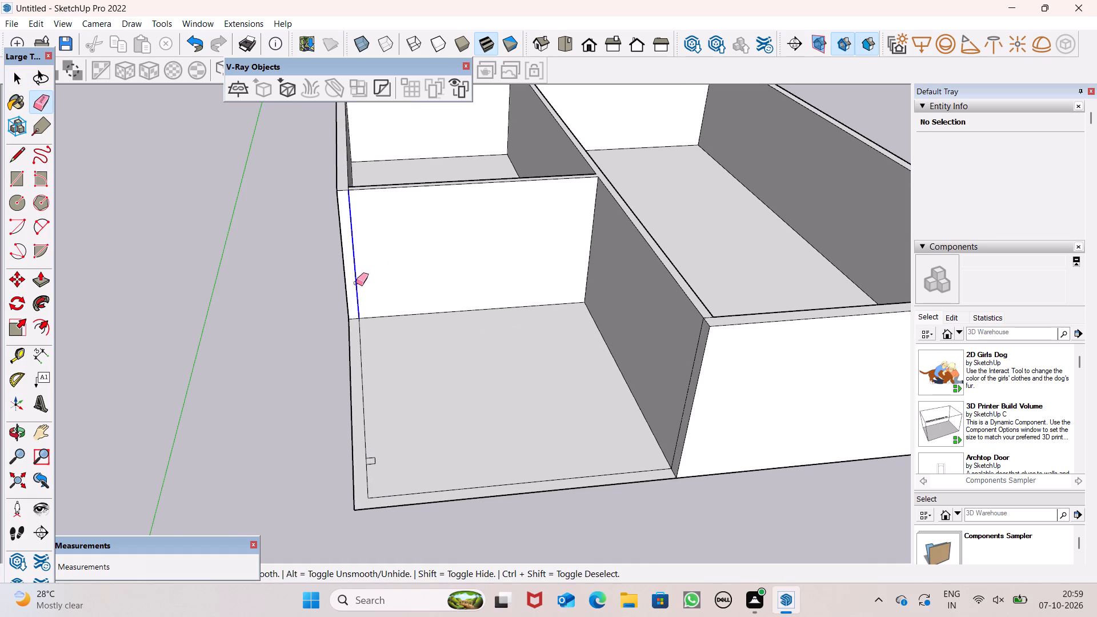
drag(356, 283, 356, 284)
click(356, 284)
scroll(385, 312, down, 4)
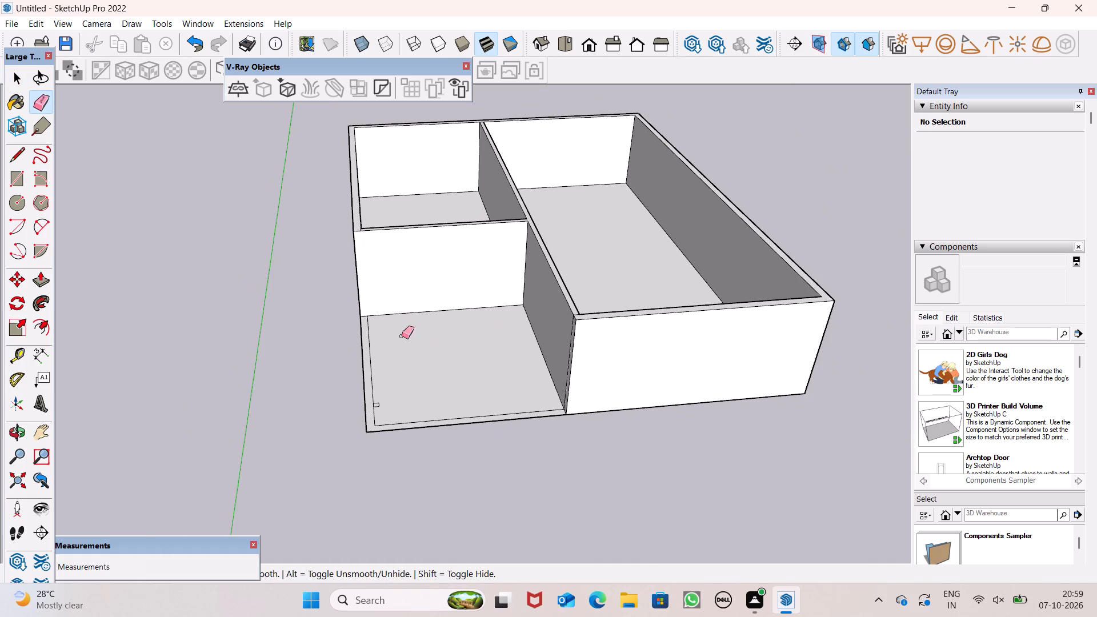
Erase the vertical seam line where the long partition's side meets the front wall's end.
scroll(413, 426, up, 1)
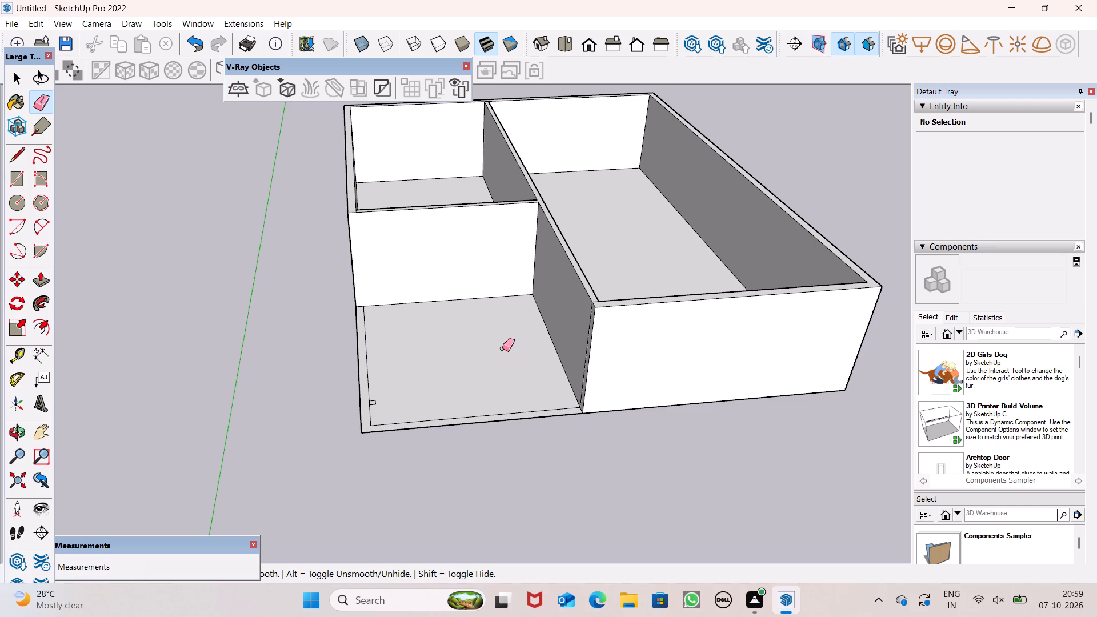
scroll(399, 408, up, 1)
scroll(404, 401, down, 1)
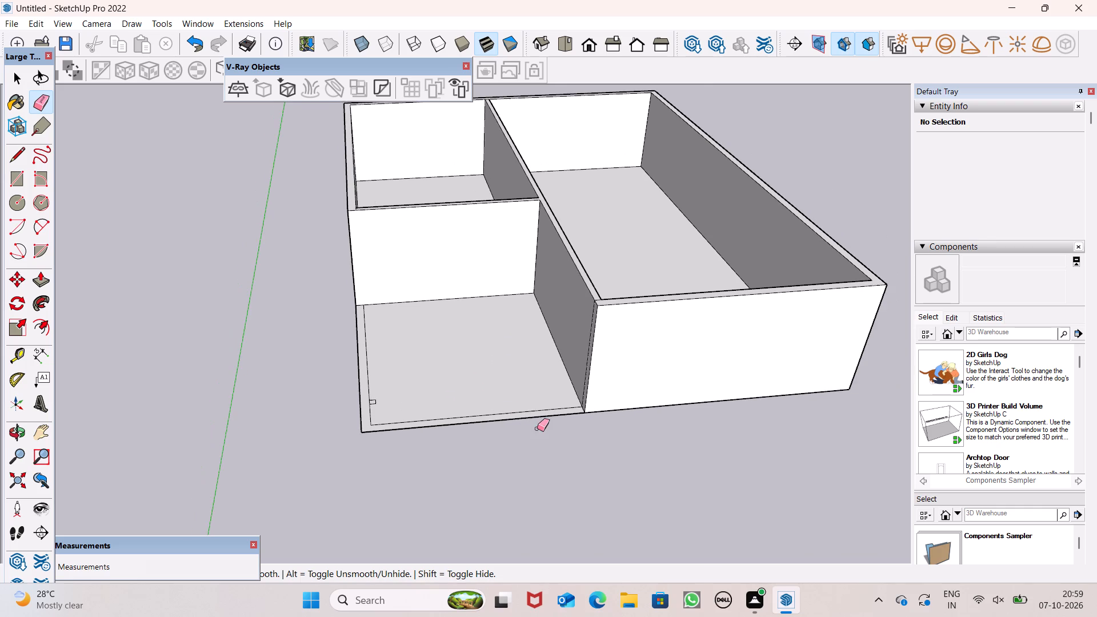
middle_drag(533, 434, 746, 407)
scroll(671, 254, up, 2)
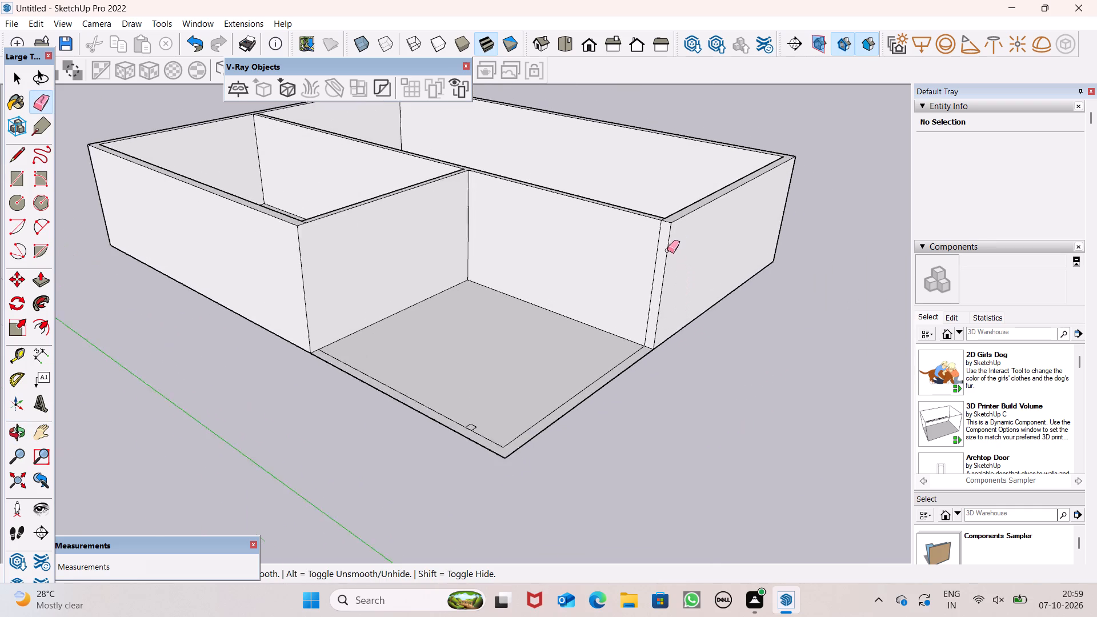
scroll(667, 250, up, 7)
click(666, 233)
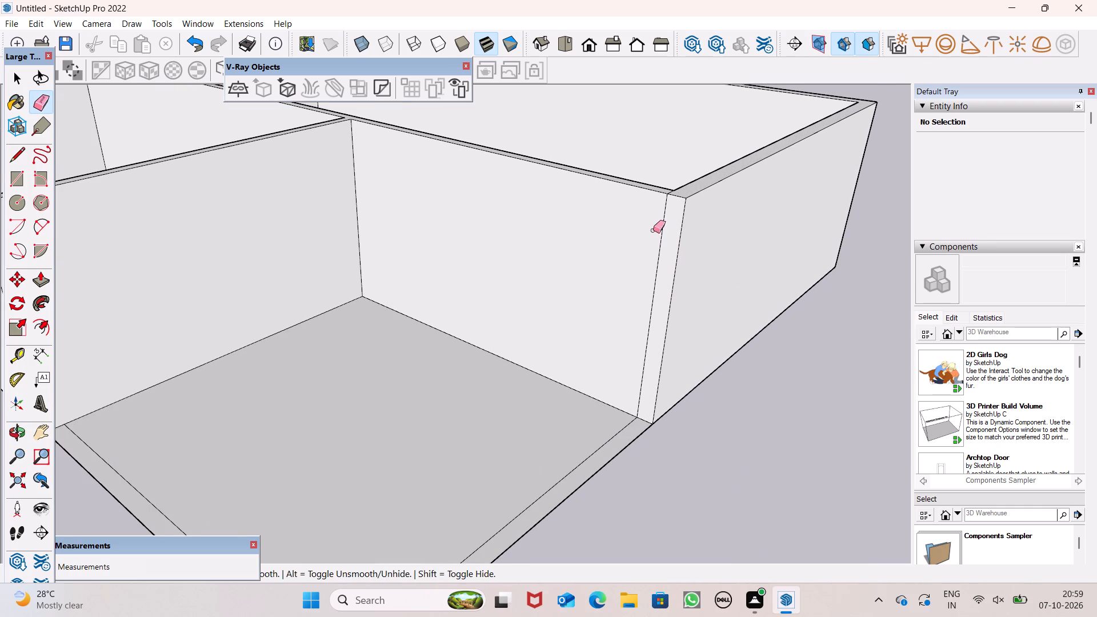
click(662, 230)
scroll(678, 268, down, 5)
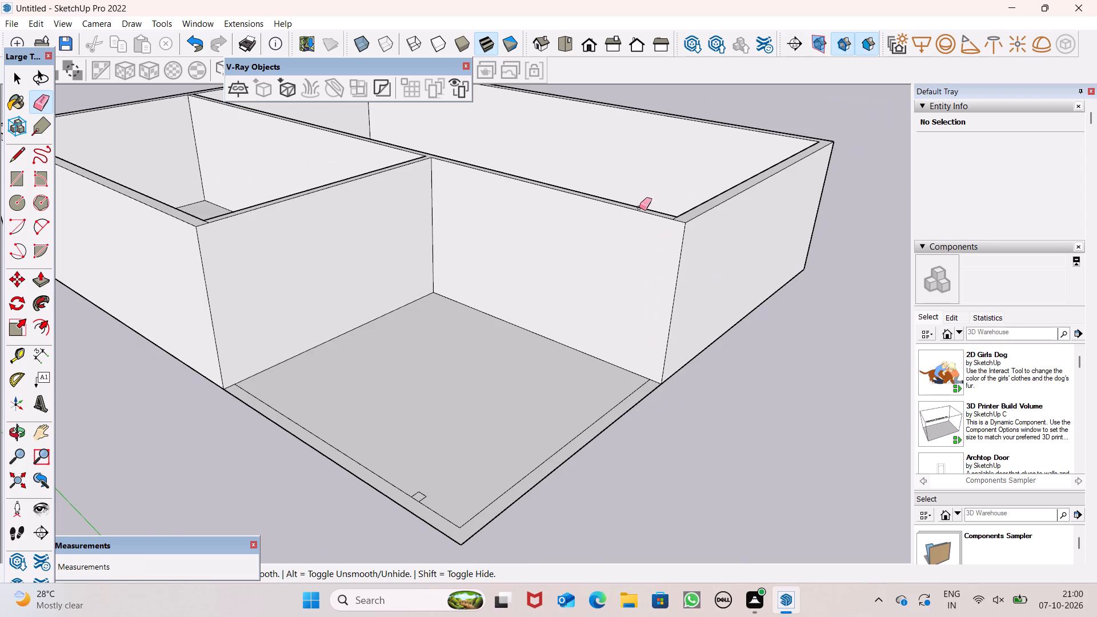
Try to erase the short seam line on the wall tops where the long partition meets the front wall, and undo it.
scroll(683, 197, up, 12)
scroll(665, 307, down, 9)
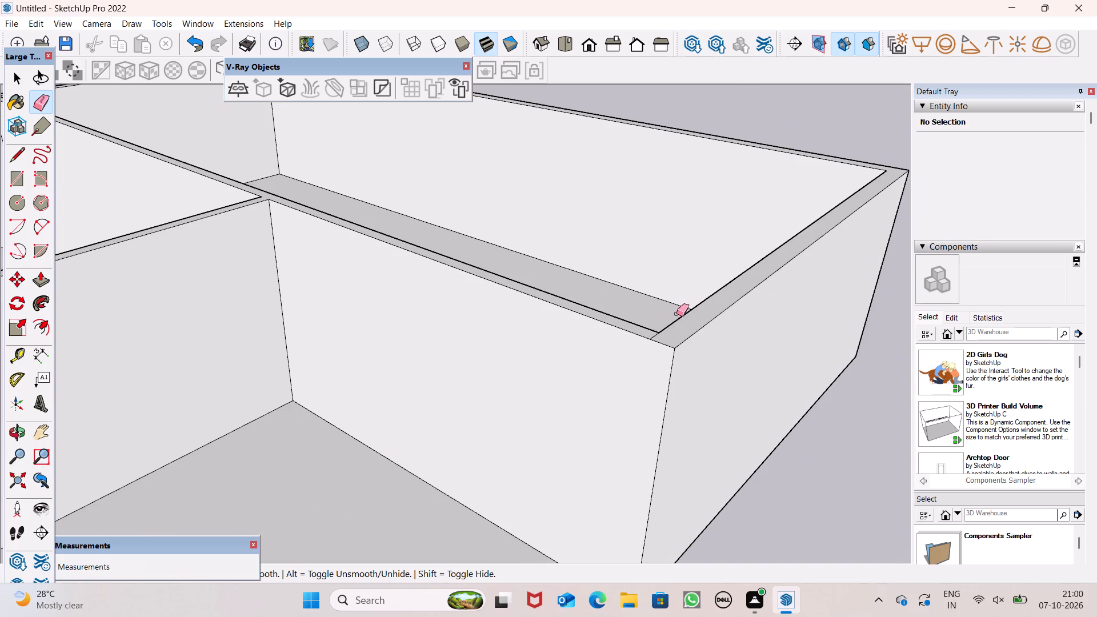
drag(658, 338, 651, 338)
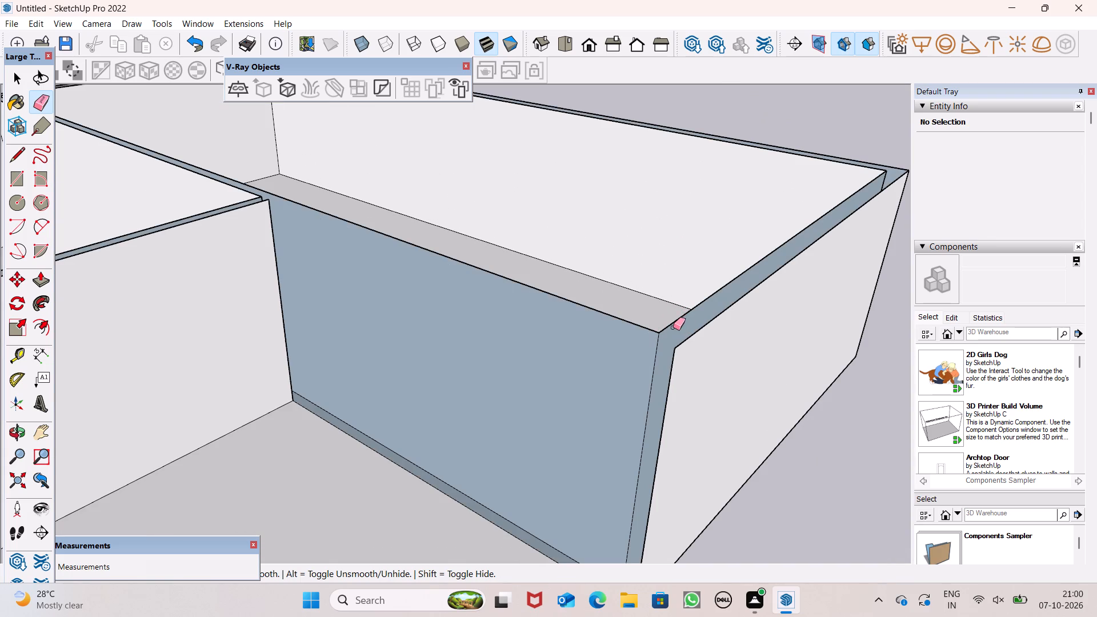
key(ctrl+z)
Erase only the short seam line on the wall tops at the long partition and front wall corner.
scroll(663, 342, up, 6)
drag(651, 332, 643, 331)
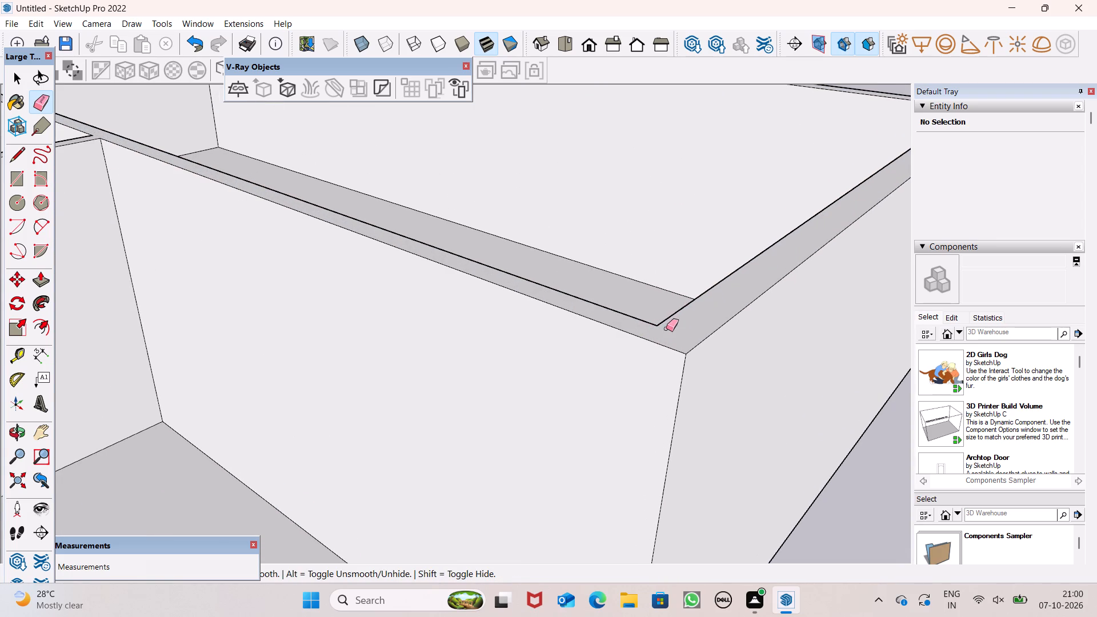
key(space)
Examine the raised walls and partitions from several angles for leftover seams and the open front room.
scroll(675, 270, down, 13)
scroll(678, 295, up, 1)
middle_drag(678, 295, 642, 441)
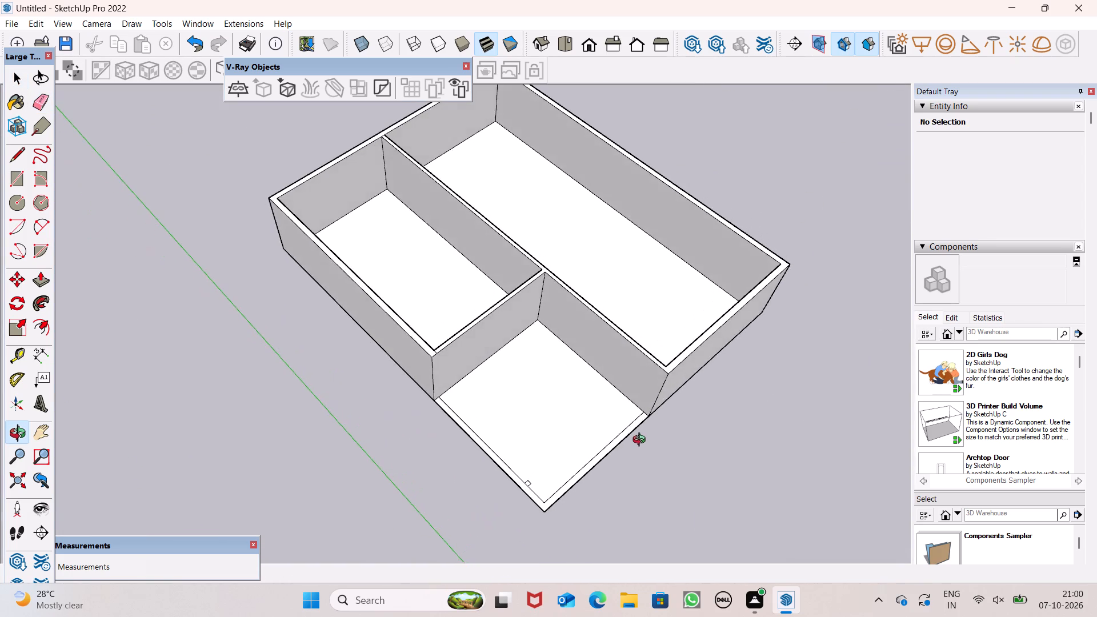
middle_drag(642, 441, 629, 360)
scroll(574, 314, down, 3)
scroll(628, 404, up, 4)
middle_drag(630, 440, 627, 446)
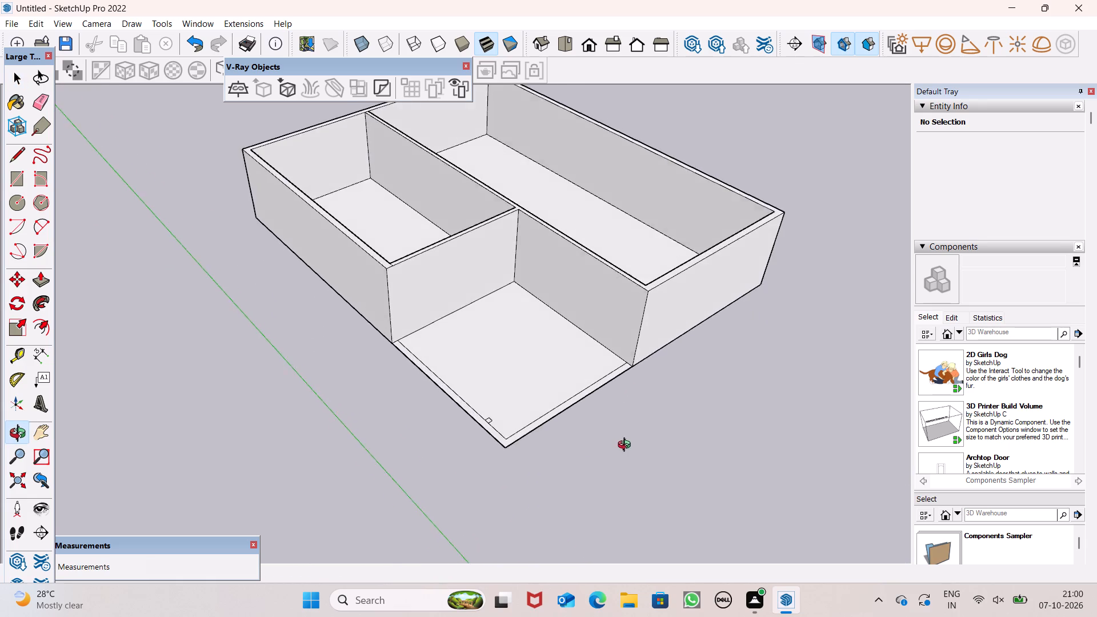
middle_drag(627, 446, 567, 436)
scroll(564, 415, up, 1)
scroll(587, 320, down, 4)
Move the small rectangle on the open room's floor a short way along the inner wall line toward the front corner.
middle_drag(601, 388, 557, 399)
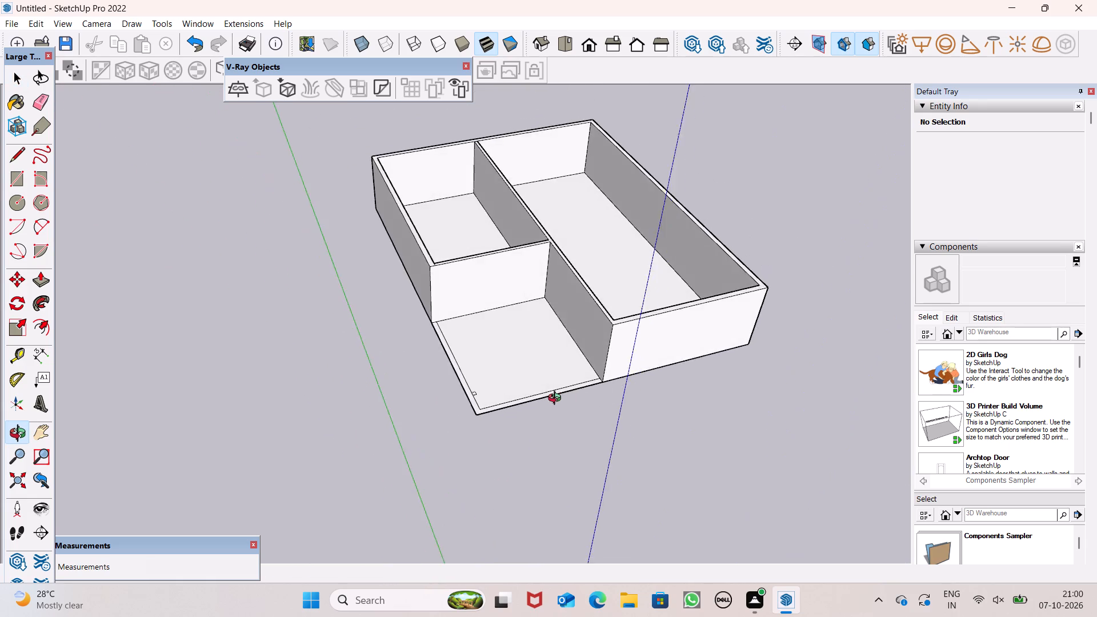
middle_drag(557, 399, 469, 414)
scroll(429, 414, up, 14)
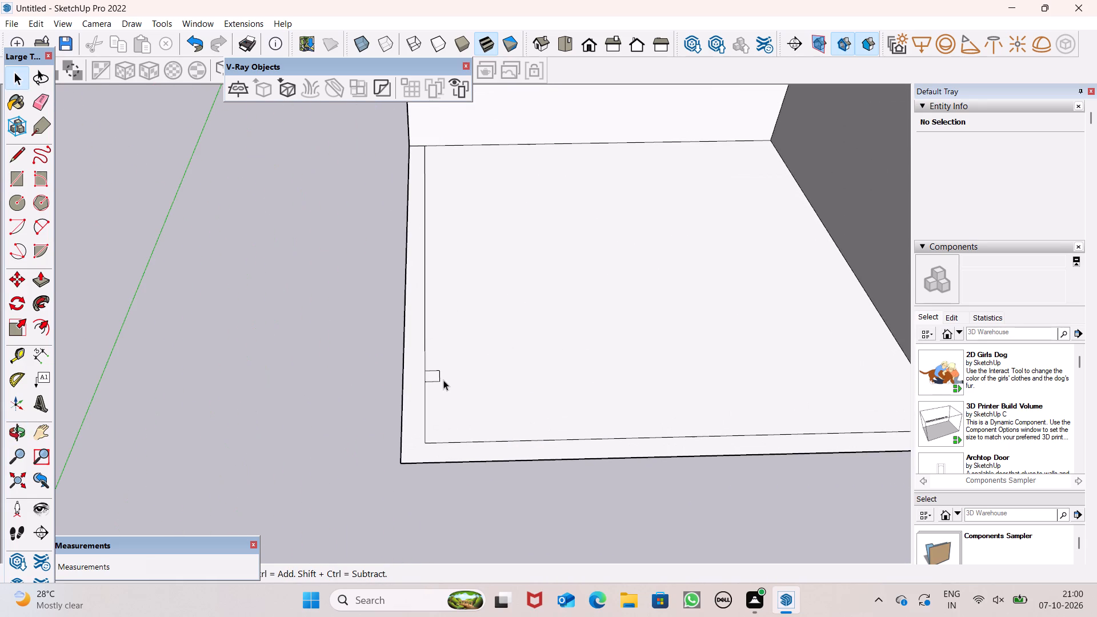
double_click(434, 375)
key(m)
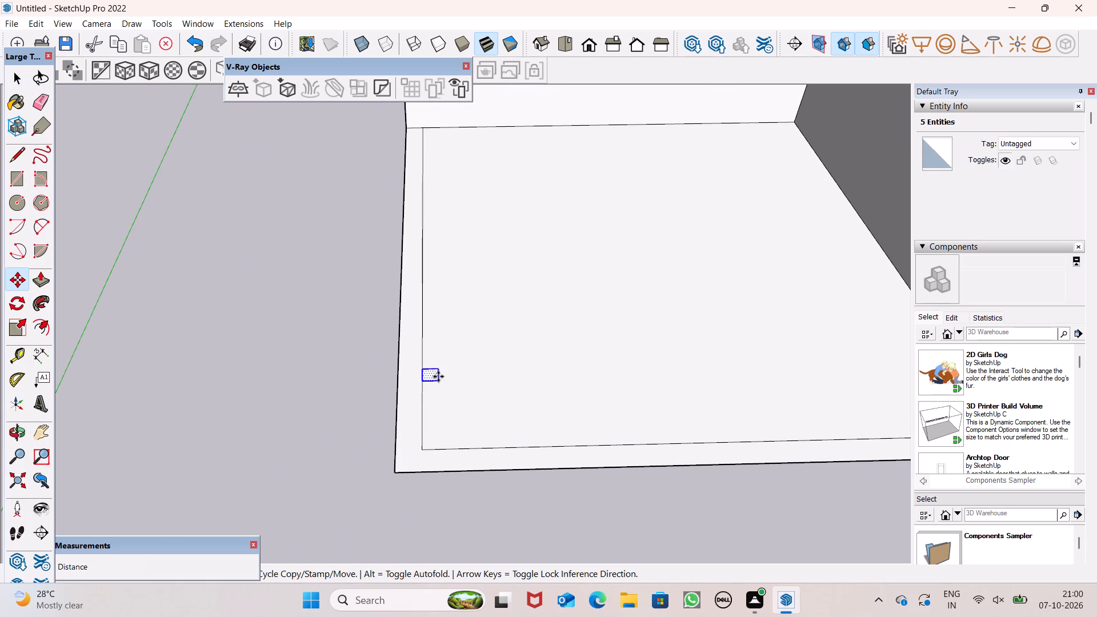
key(Return)
drag(434, 376, 434, 398)
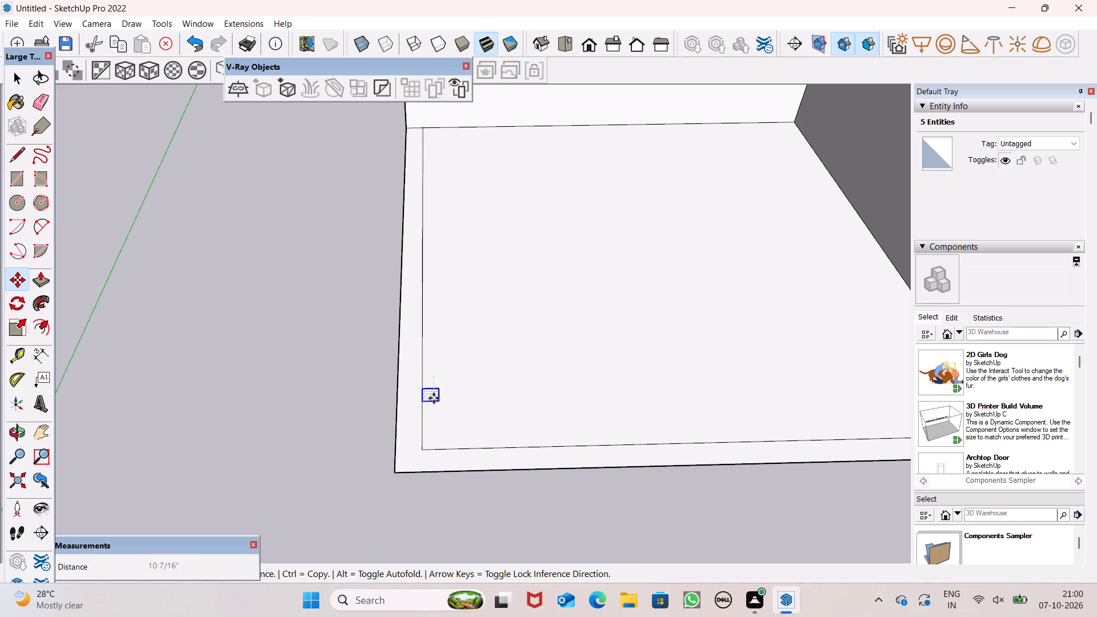
drag(434, 398, 435, 391)
key(space)
click(309, 353)
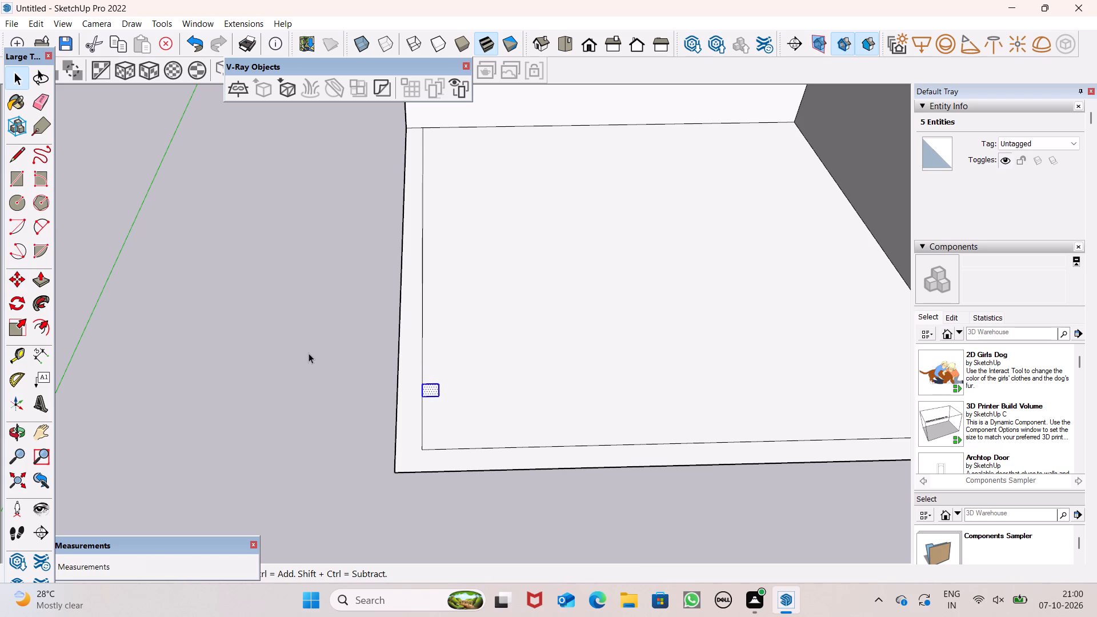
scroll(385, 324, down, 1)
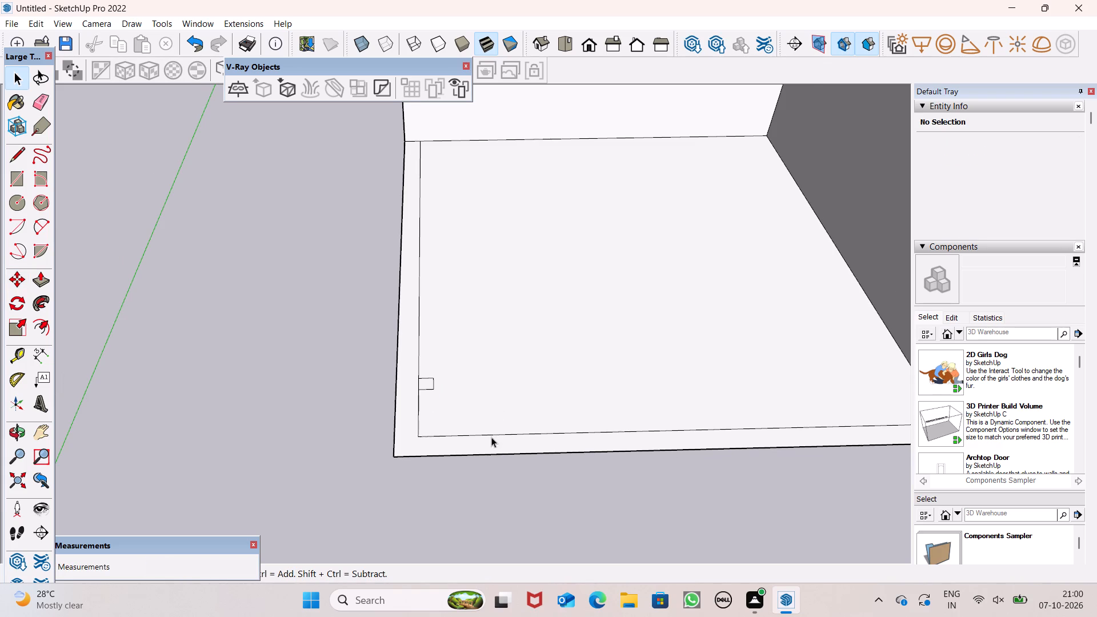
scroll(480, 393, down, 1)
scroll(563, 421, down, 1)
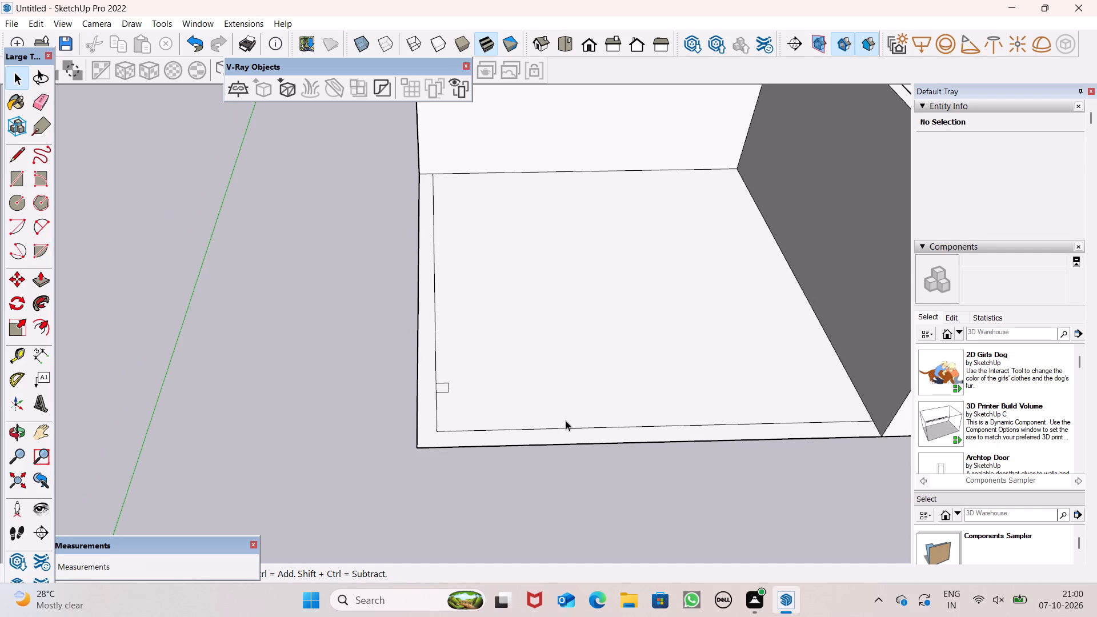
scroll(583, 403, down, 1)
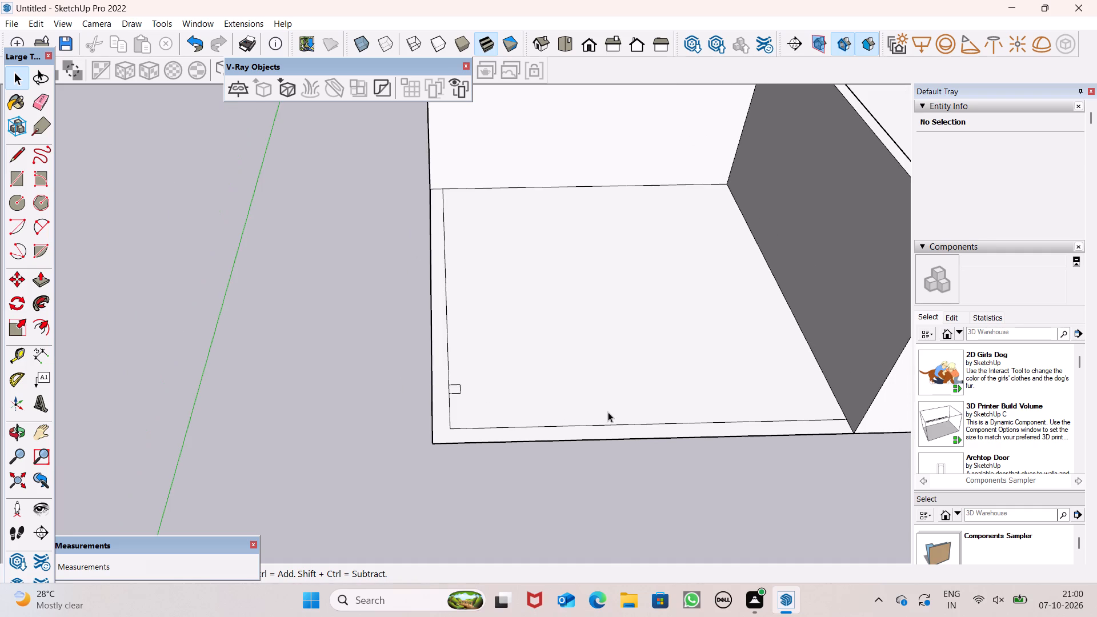
Examine the walls, partitions and open front room with its small floor rectangle from several distances and angles.
scroll(417, 293, down, 1)
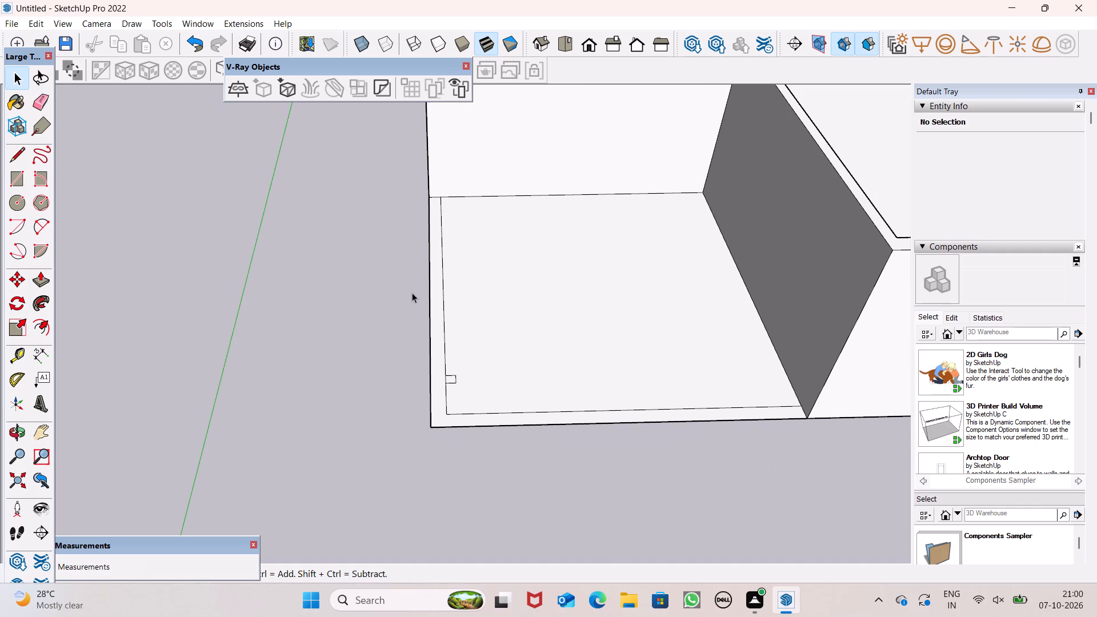
scroll(638, 326, down, 1)
scroll(828, 391, up, 3)
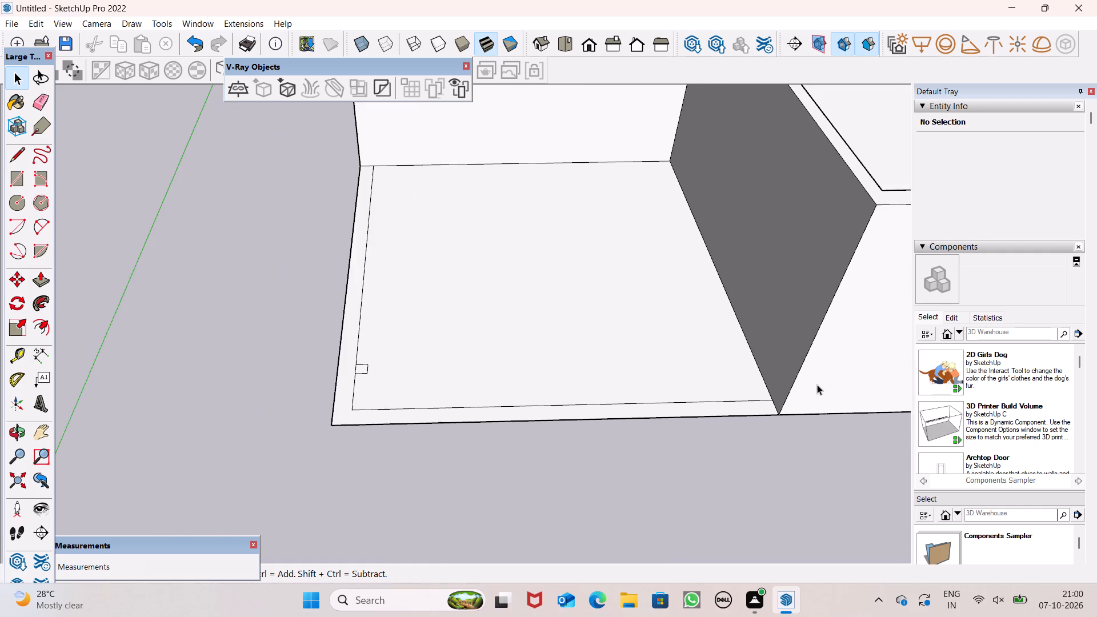
scroll(727, 352, down, 1)
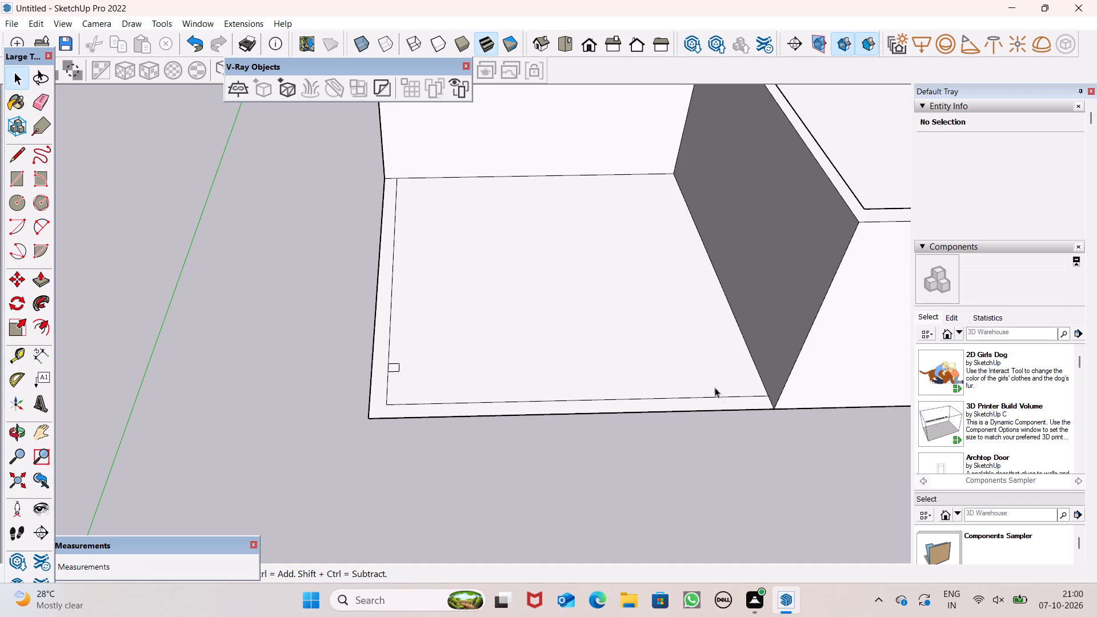
scroll(655, 426, down, 1)
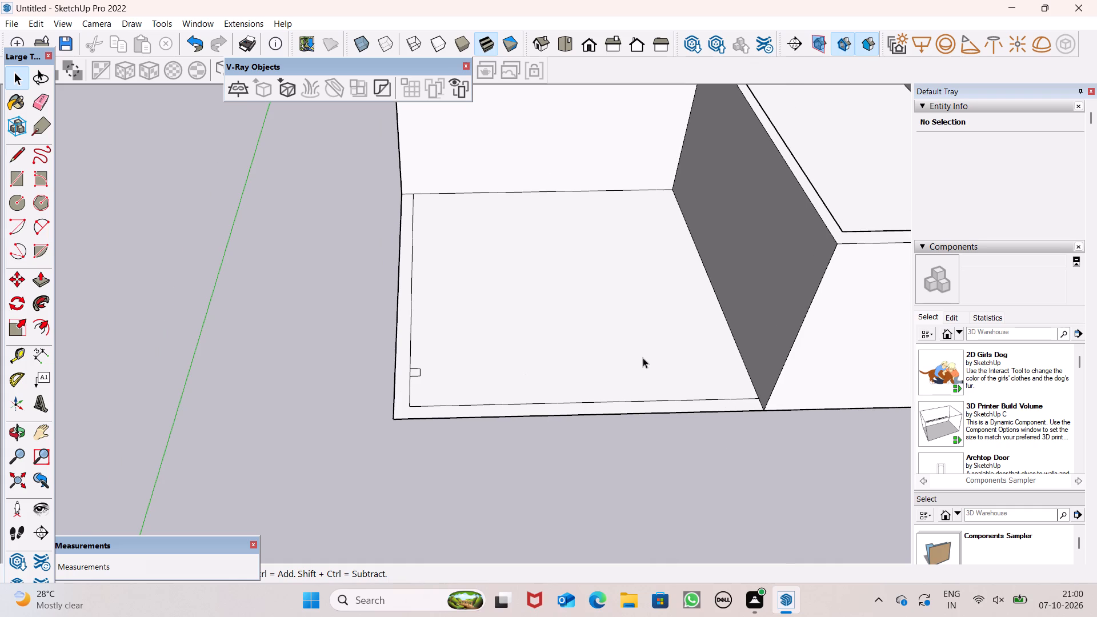
scroll(603, 410, down, 9)
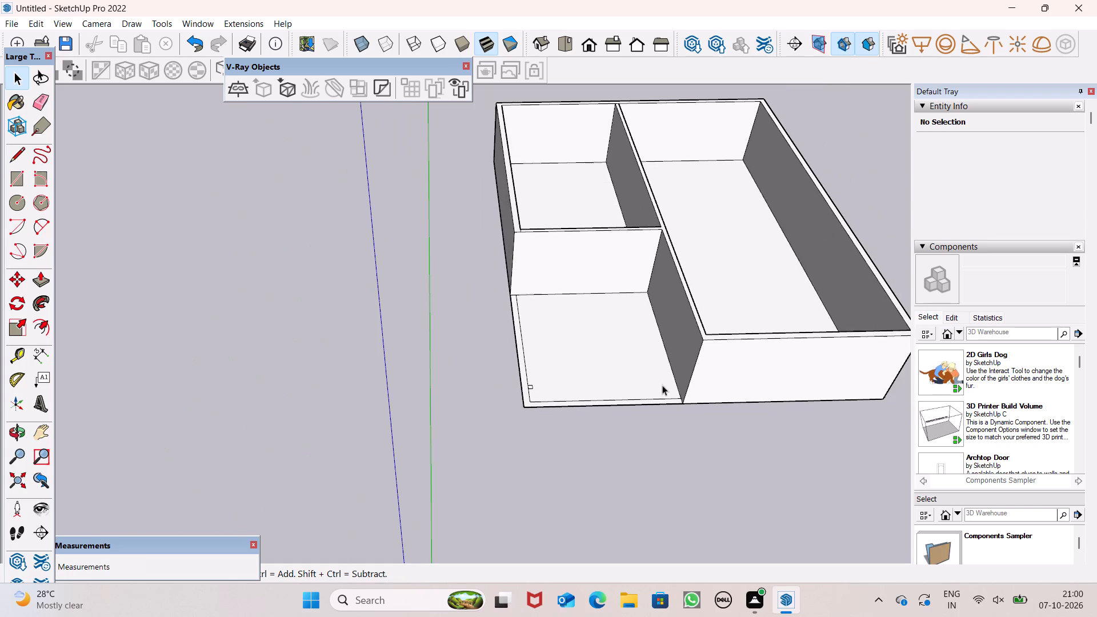
middle_drag(668, 388, 668, 331)
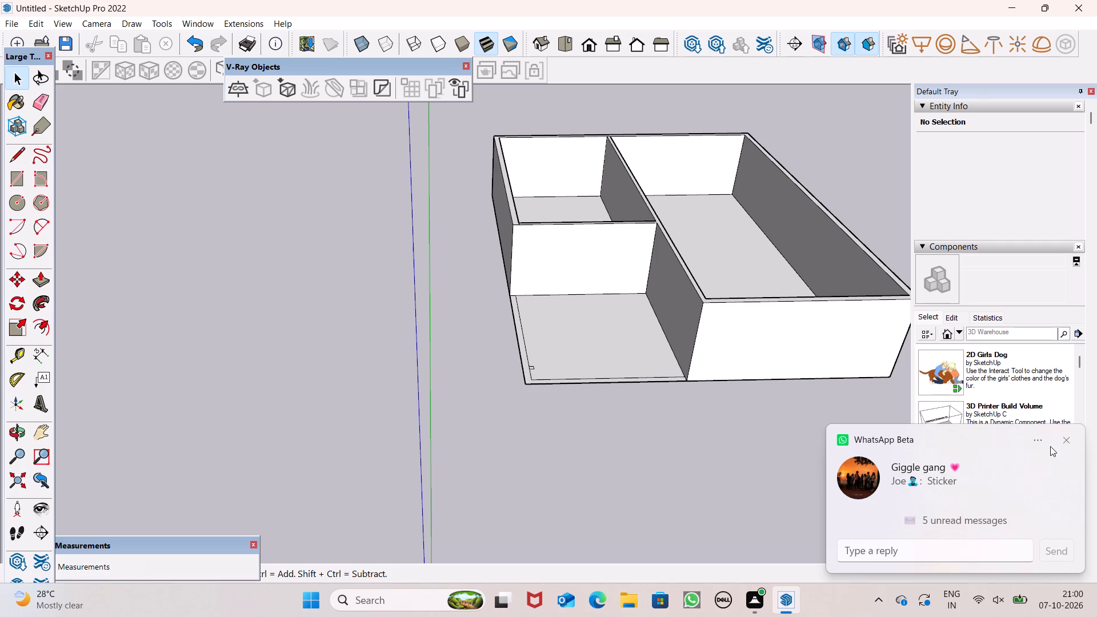
click(1073, 439)
scroll(548, 379, down, 3)
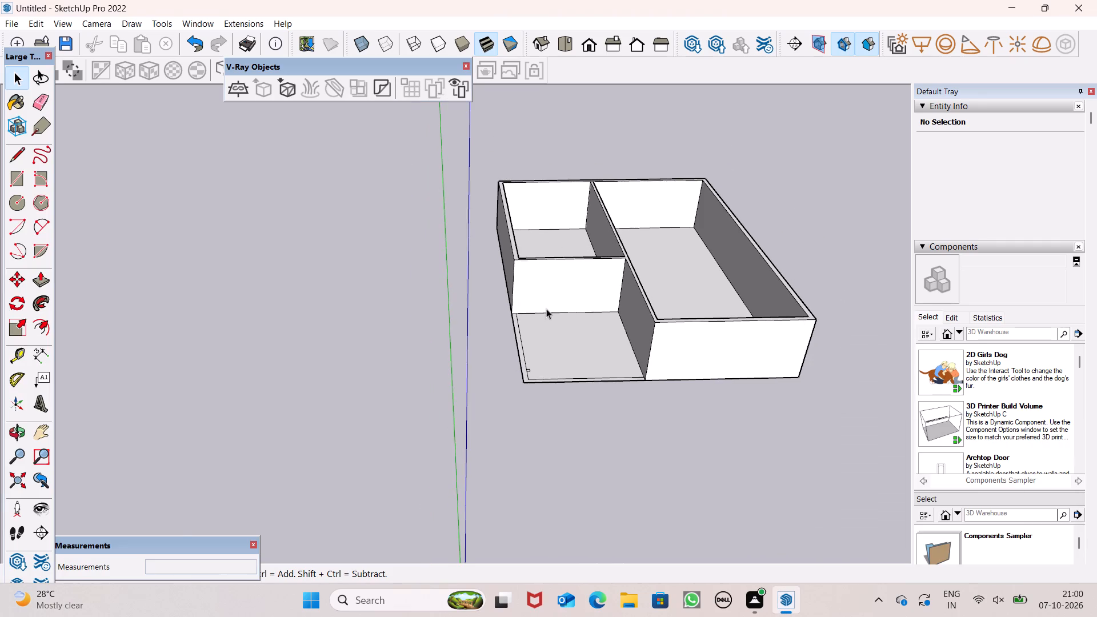
scroll(660, 302, up, 3)
scroll(639, 327, down, 3)
scroll(572, 316, up, 1)
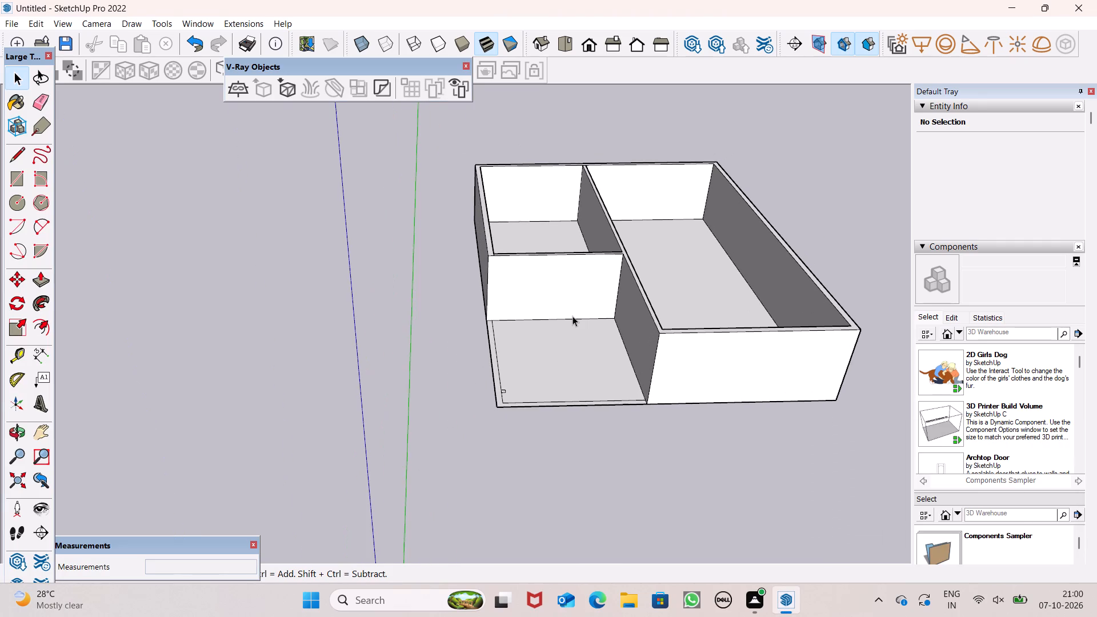
scroll(595, 325, down, 2)
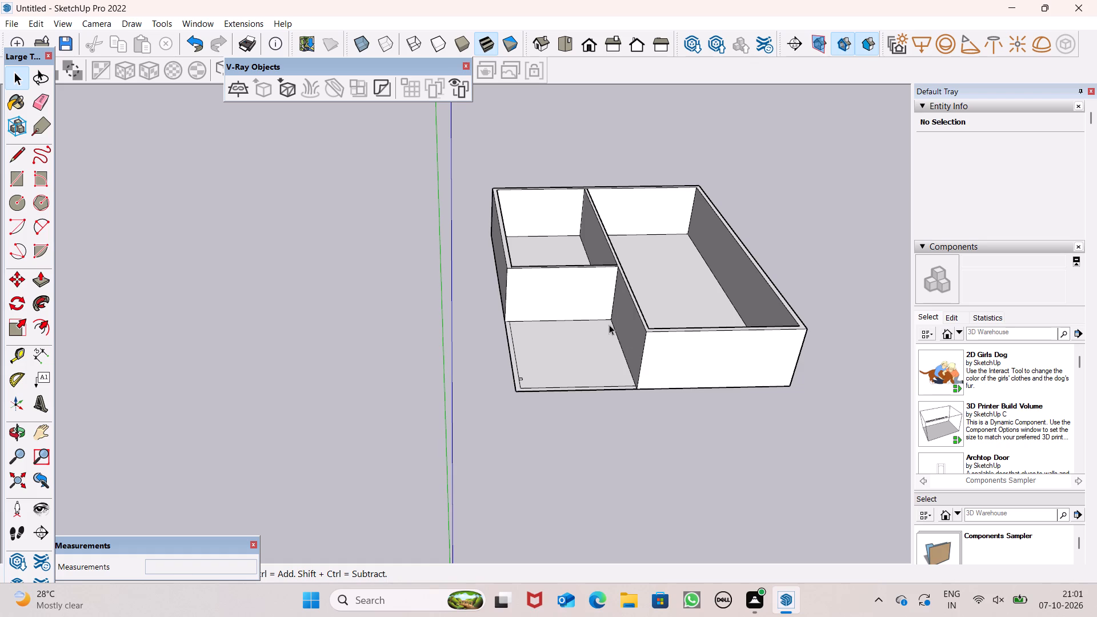
scroll(606, 299, down, 3)
scroll(612, 281, up, 1)
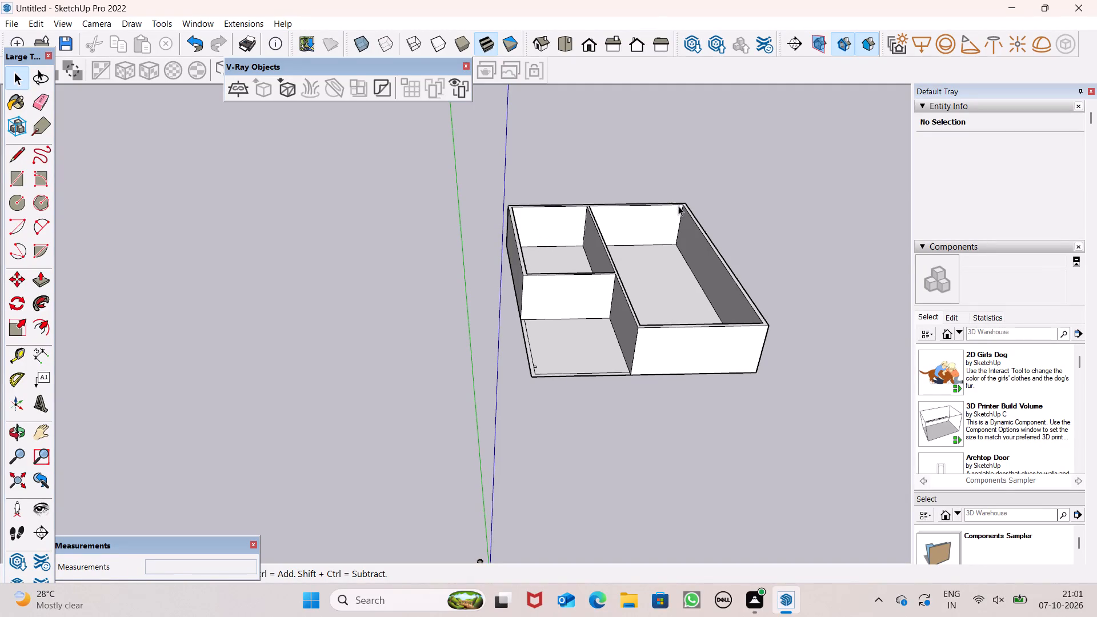
scroll(623, 249, down, 1)
scroll(696, 308, down, 3)
middle_drag(669, 328, 649, 368)
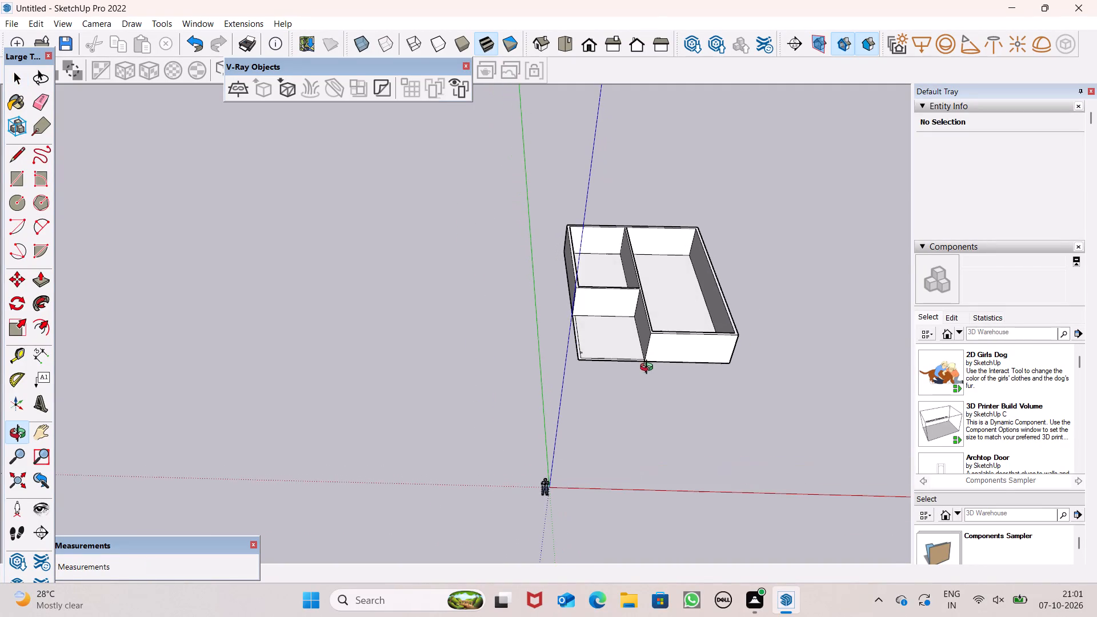
middle_drag(649, 368, 647, 366)
scroll(672, 296, up, 3)
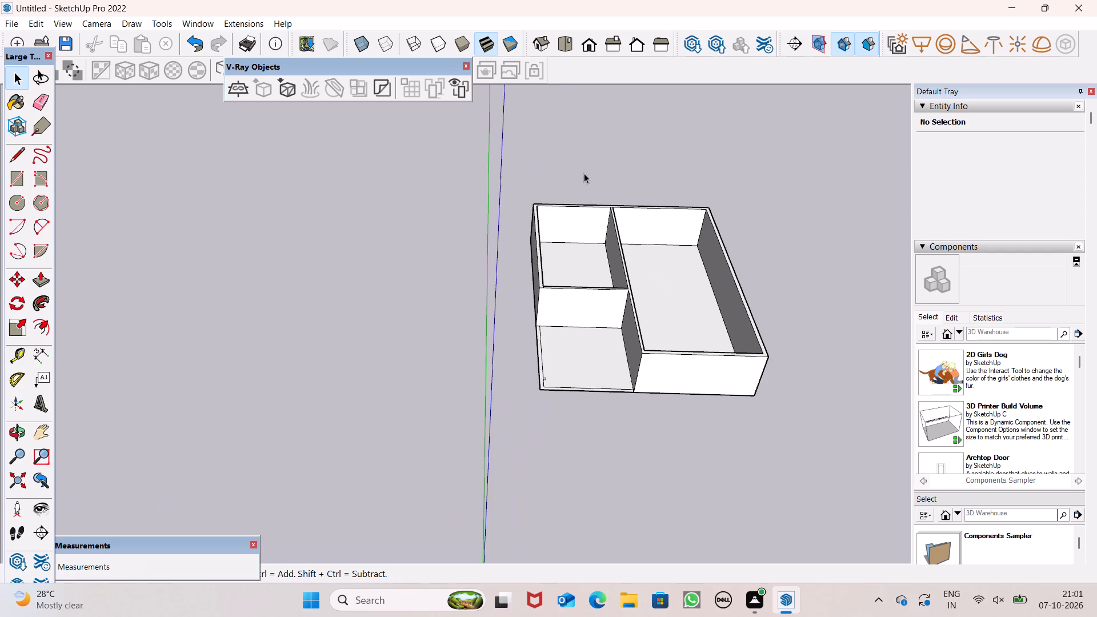
scroll(643, 181, up, 2)
scroll(622, 215, down, 2)
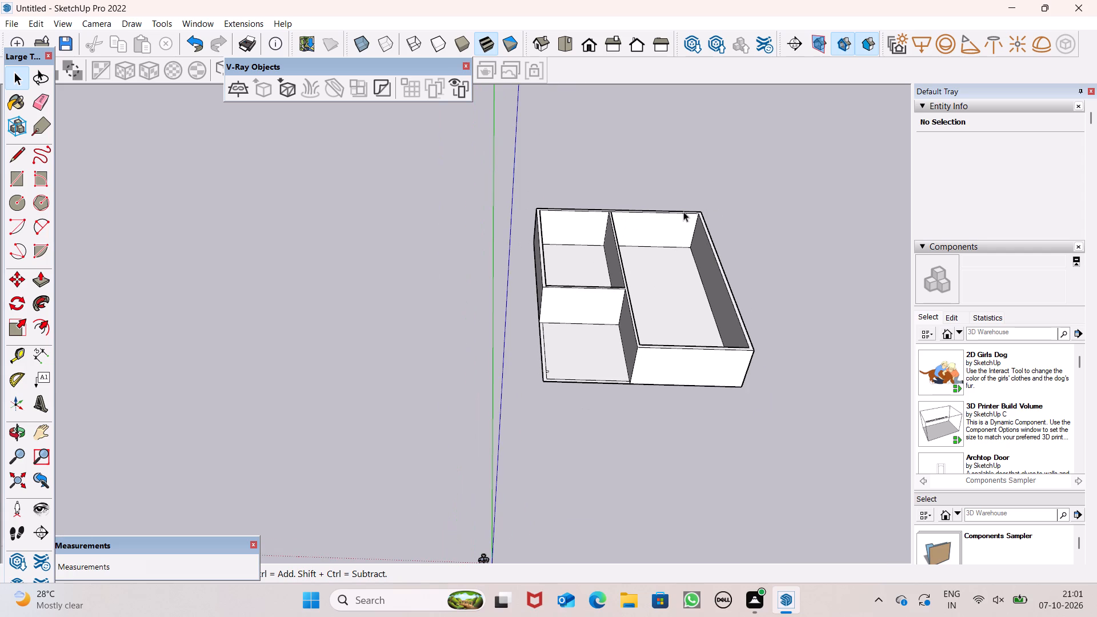
scroll(698, 211, down, 1)
scroll(788, 273, up, 4)
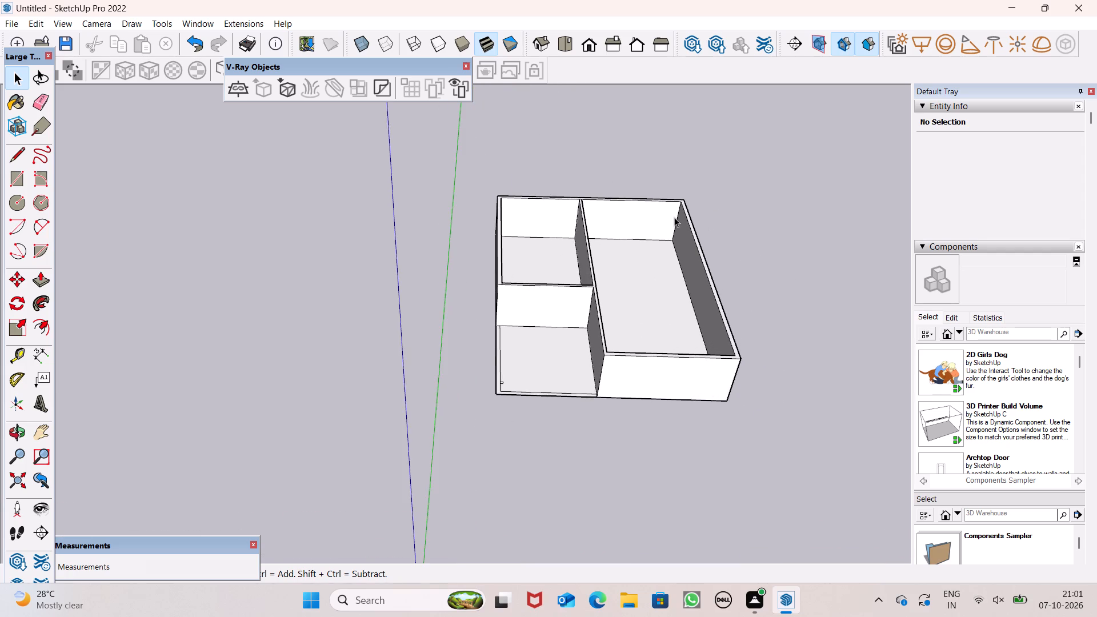
scroll(603, 217, up, 2)
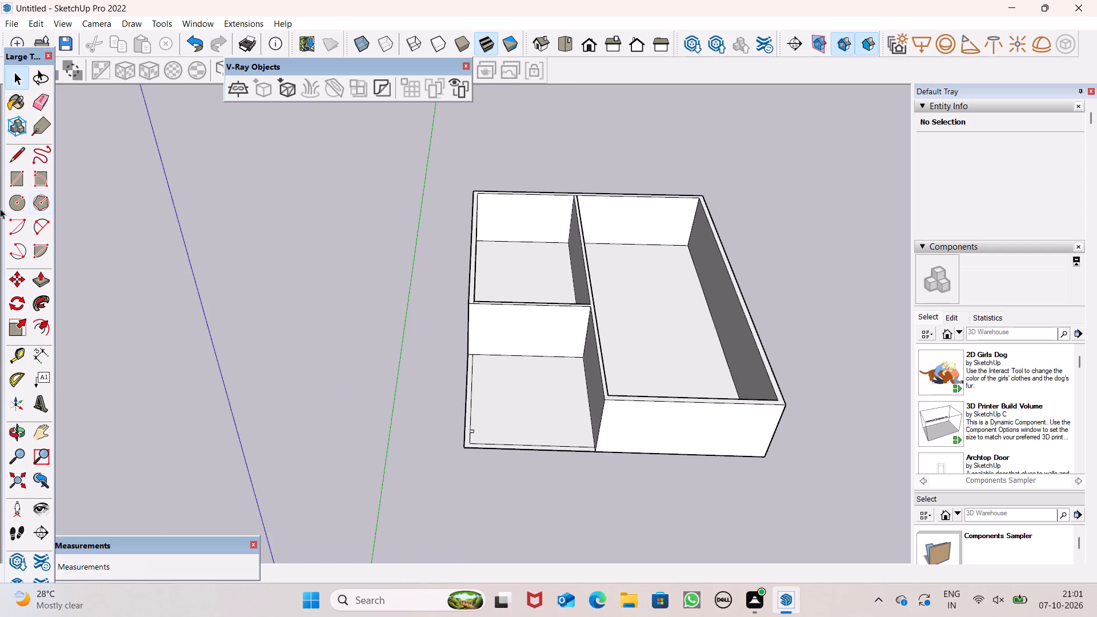
Draw a line about 1' 4" long along the back wall's inner top edge at the small back room's outer corner, closing a face over the room.
double_click(13, 157)
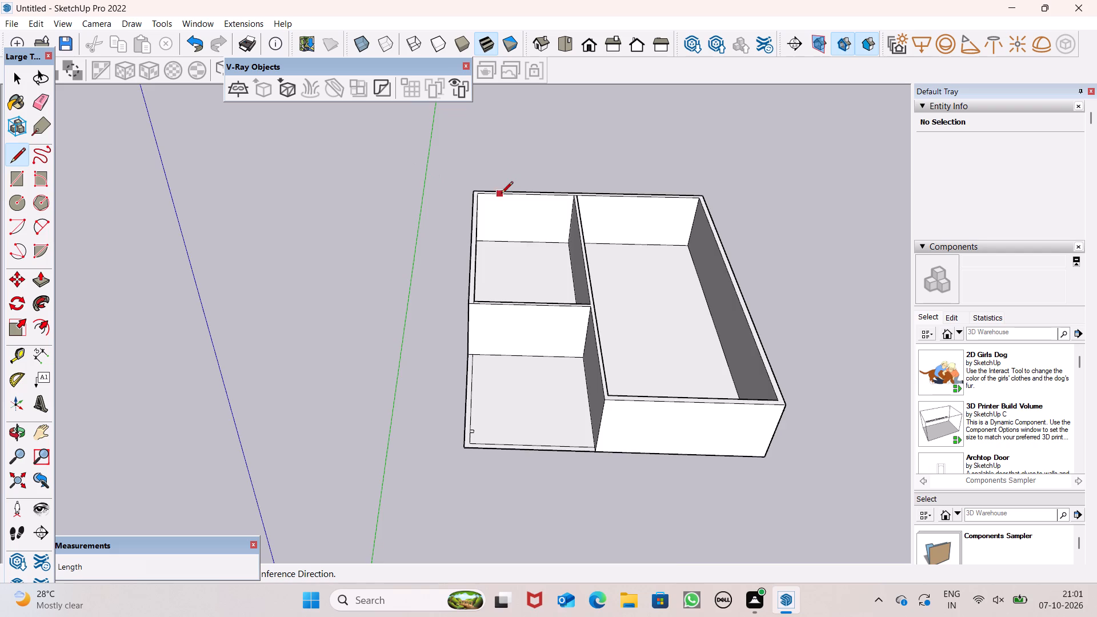
scroll(487, 192, up, 4)
click(477, 195)
click(485, 193)
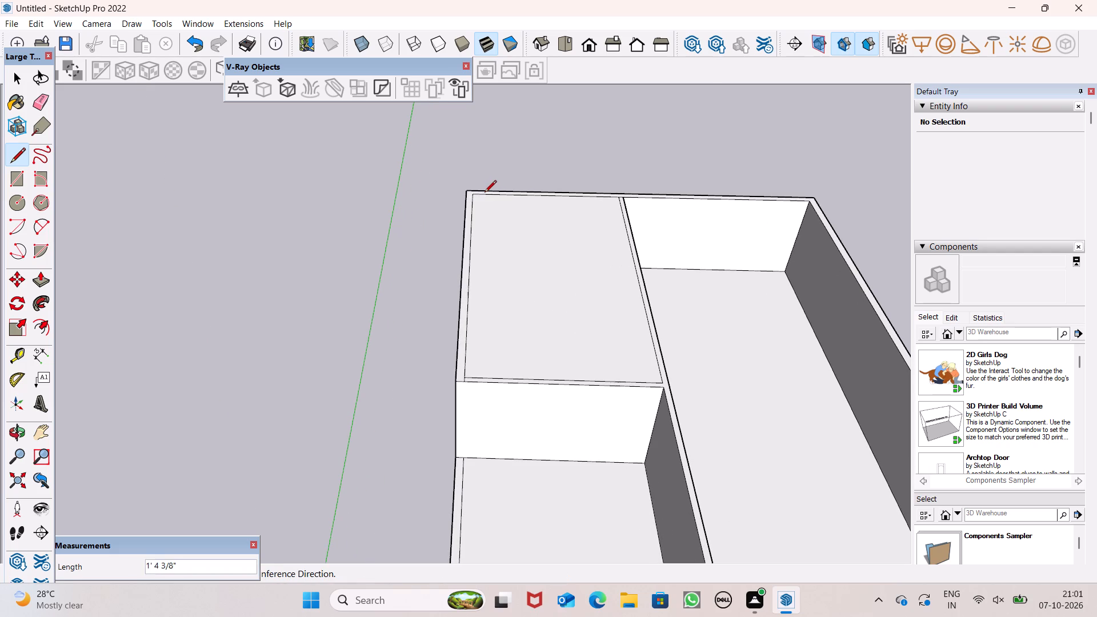
key(space)
Erase the short seam line on the wall tops where the cross partition meets the outer side wall of the covered back room.
scroll(513, 158, down, 1)
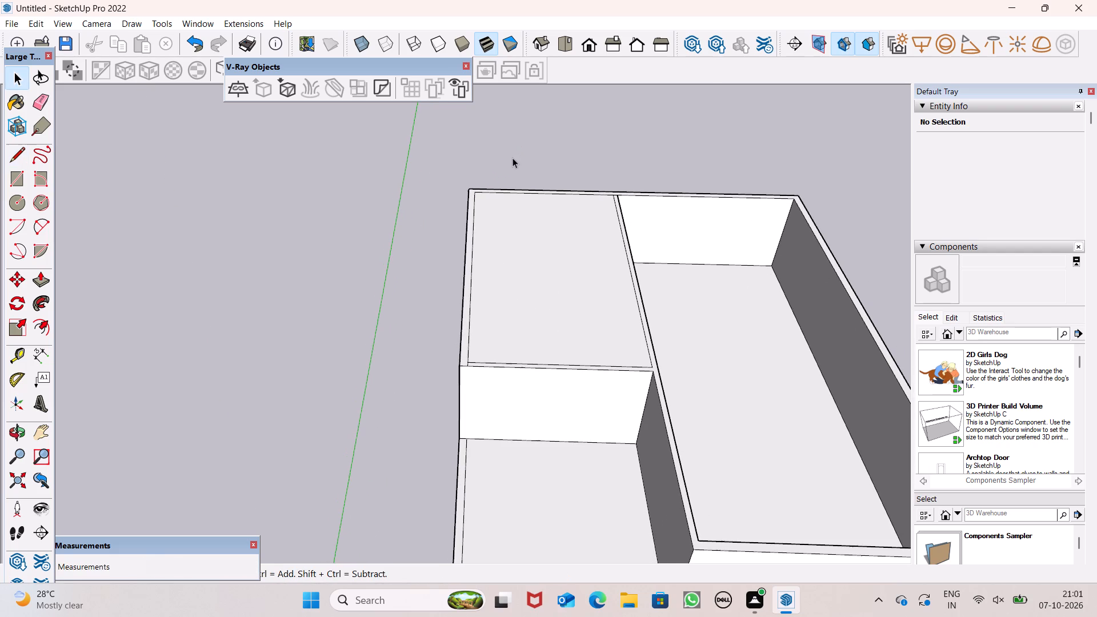
scroll(513, 155, down, 2)
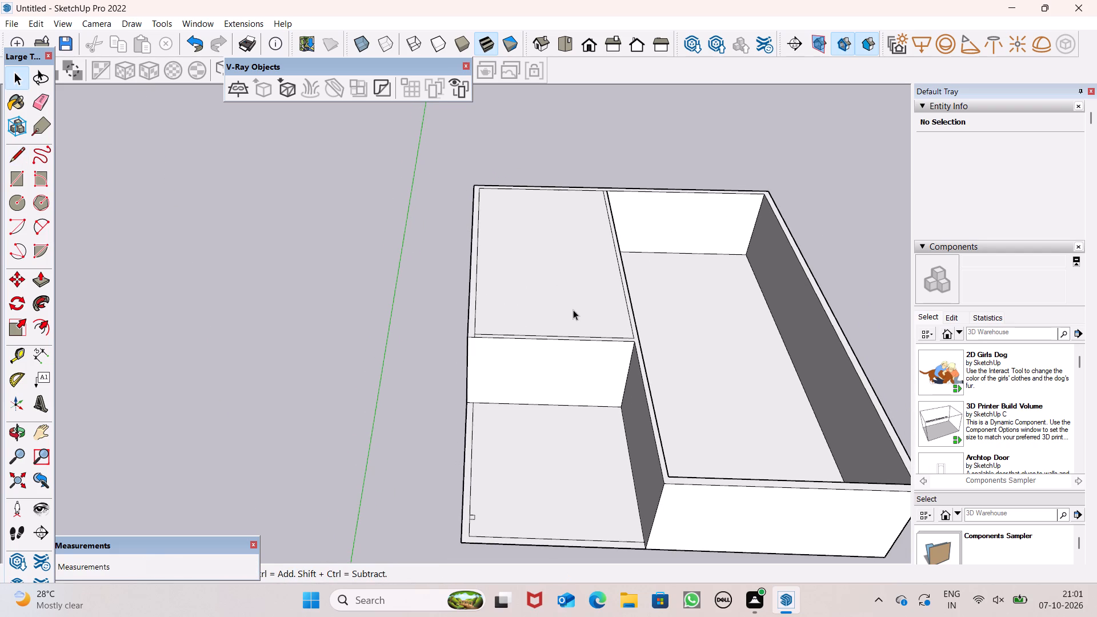
scroll(570, 305, down, 1)
scroll(481, 371, up, 4)
scroll(490, 297, up, 1)
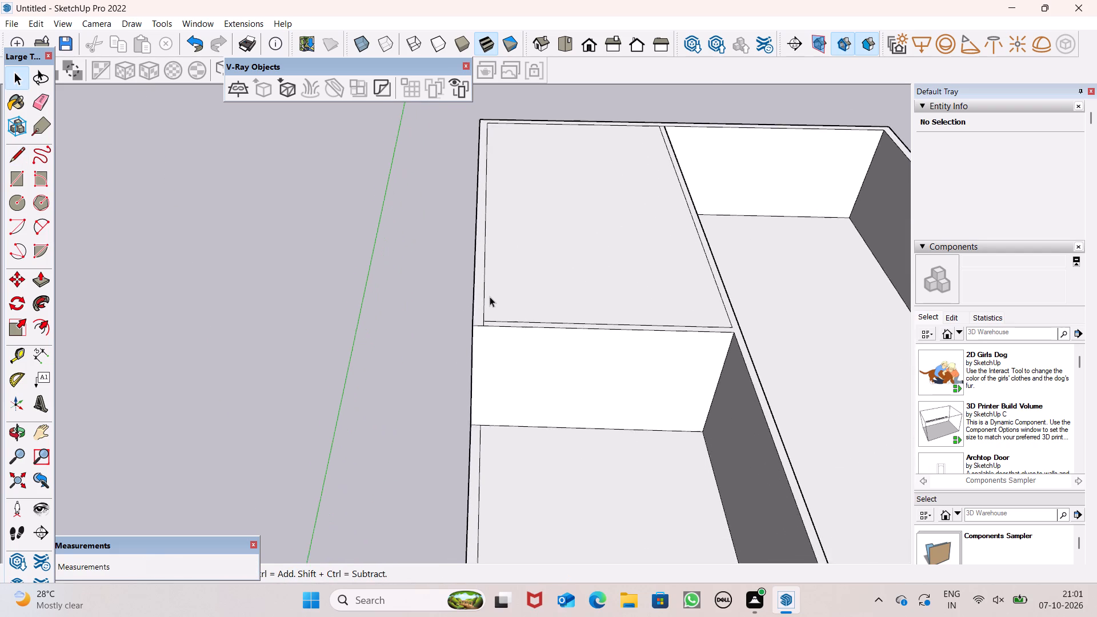
scroll(490, 297, up, 3)
scroll(543, 368, down, 4)
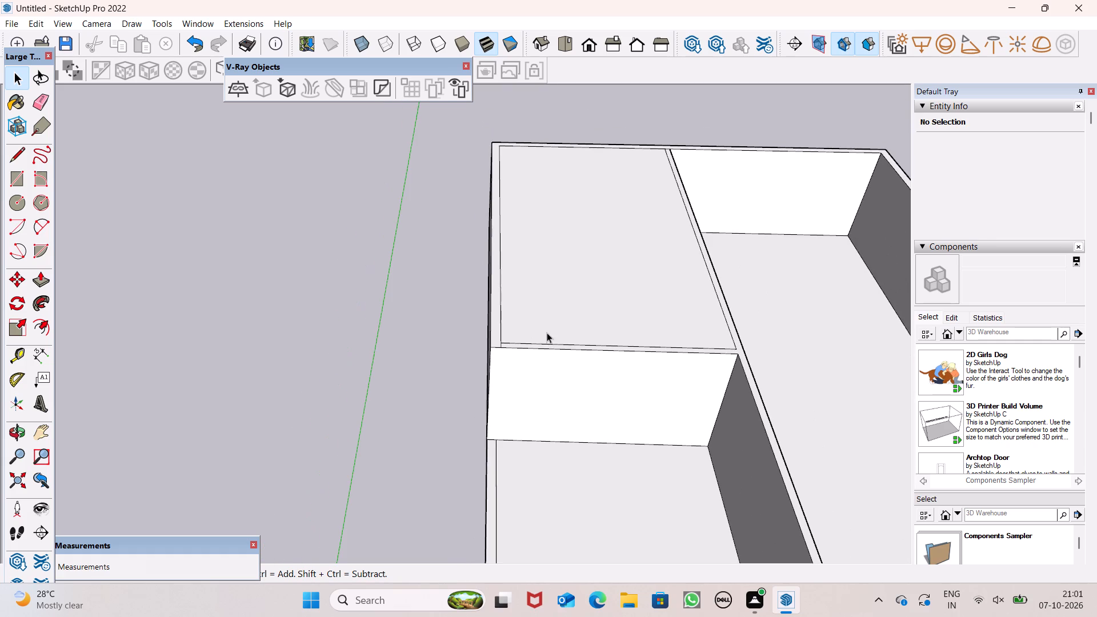
scroll(546, 330, up, 4)
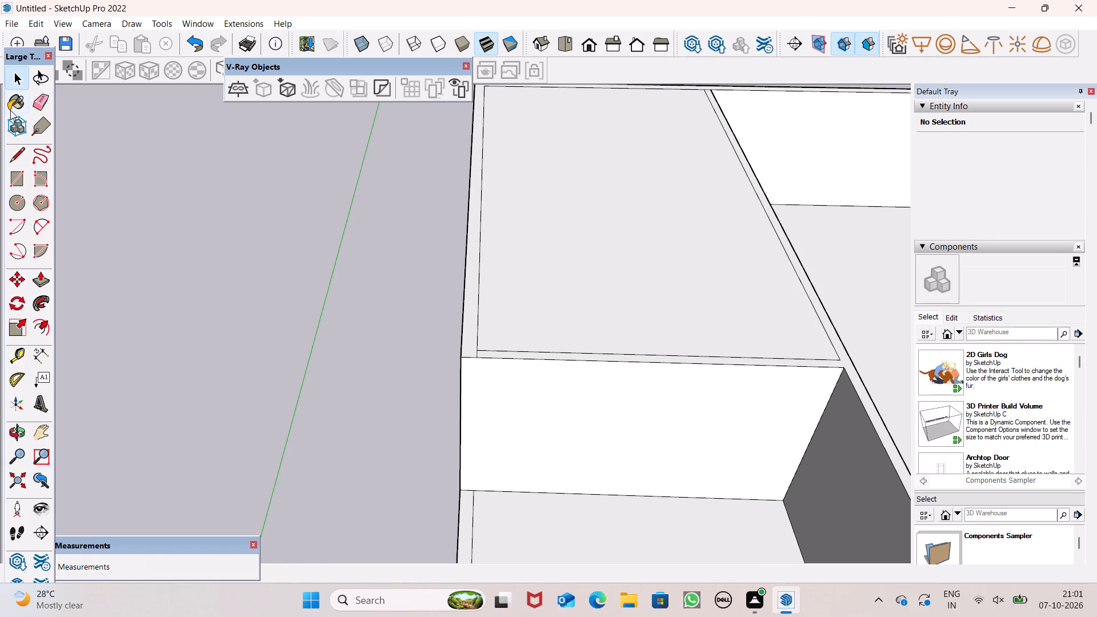
click(50, 107)
scroll(473, 290, up, 3)
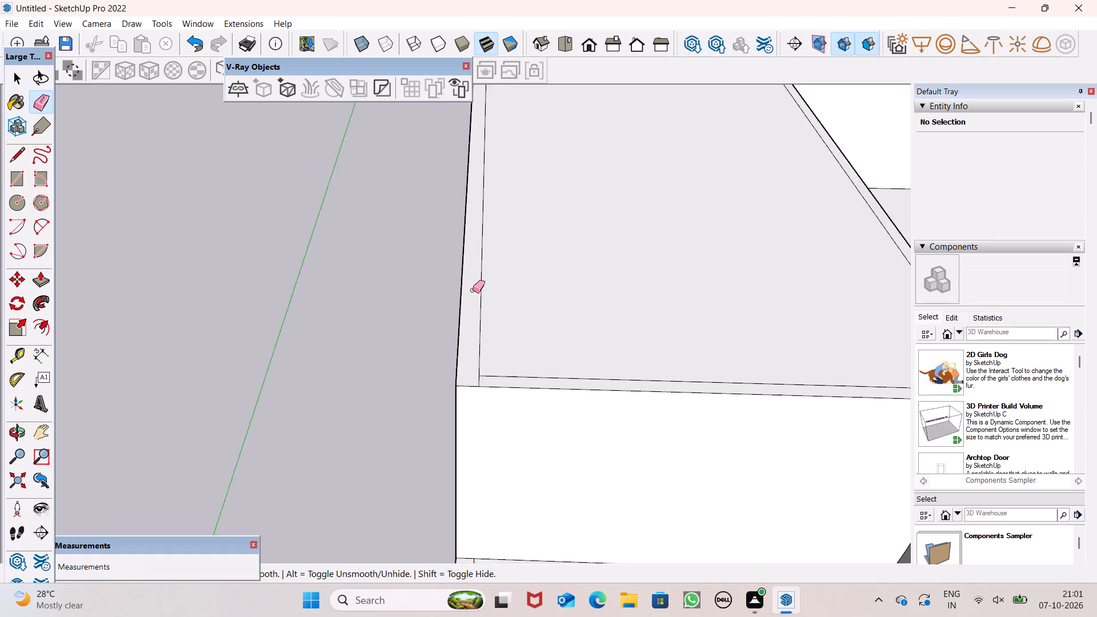
scroll(473, 290, up, 2)
click(483, 410)
drag(479, 406, 474, 407)
scroll(425, 398, down, 6)
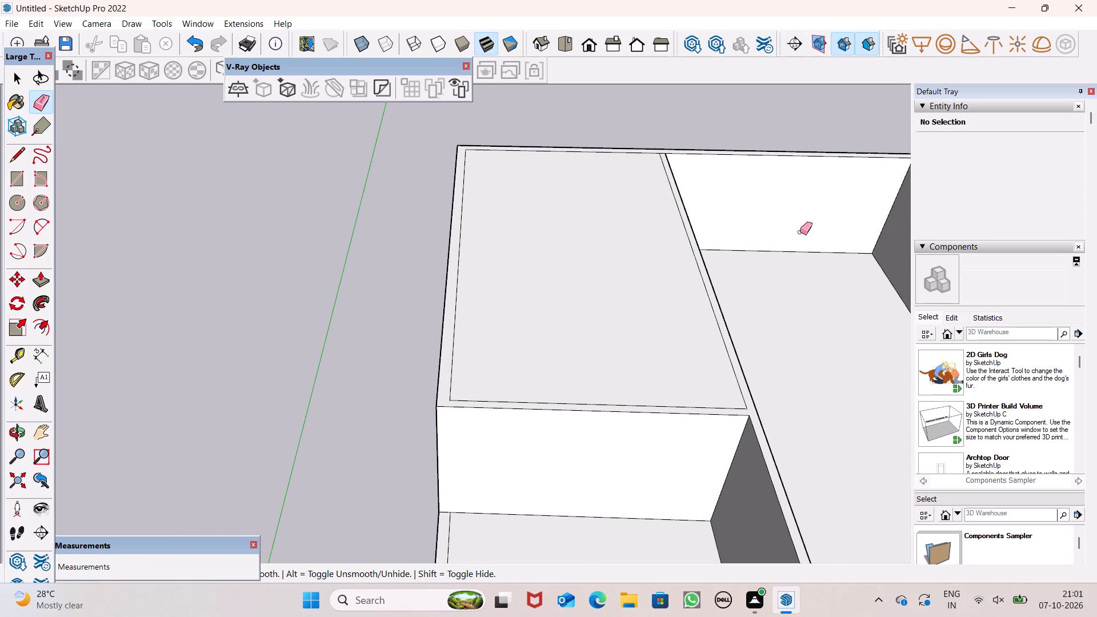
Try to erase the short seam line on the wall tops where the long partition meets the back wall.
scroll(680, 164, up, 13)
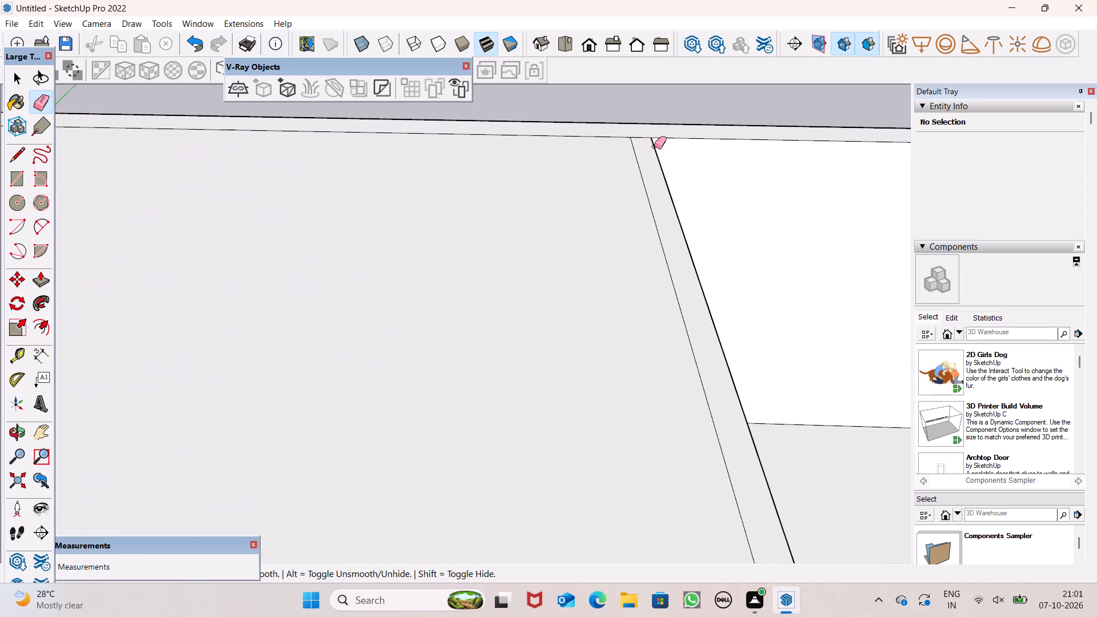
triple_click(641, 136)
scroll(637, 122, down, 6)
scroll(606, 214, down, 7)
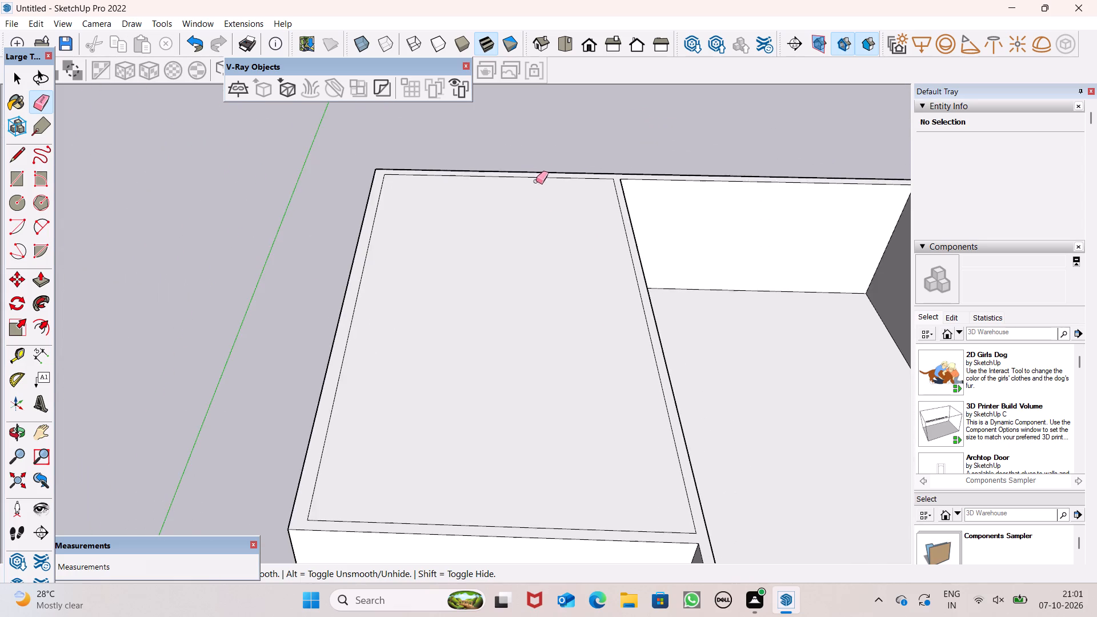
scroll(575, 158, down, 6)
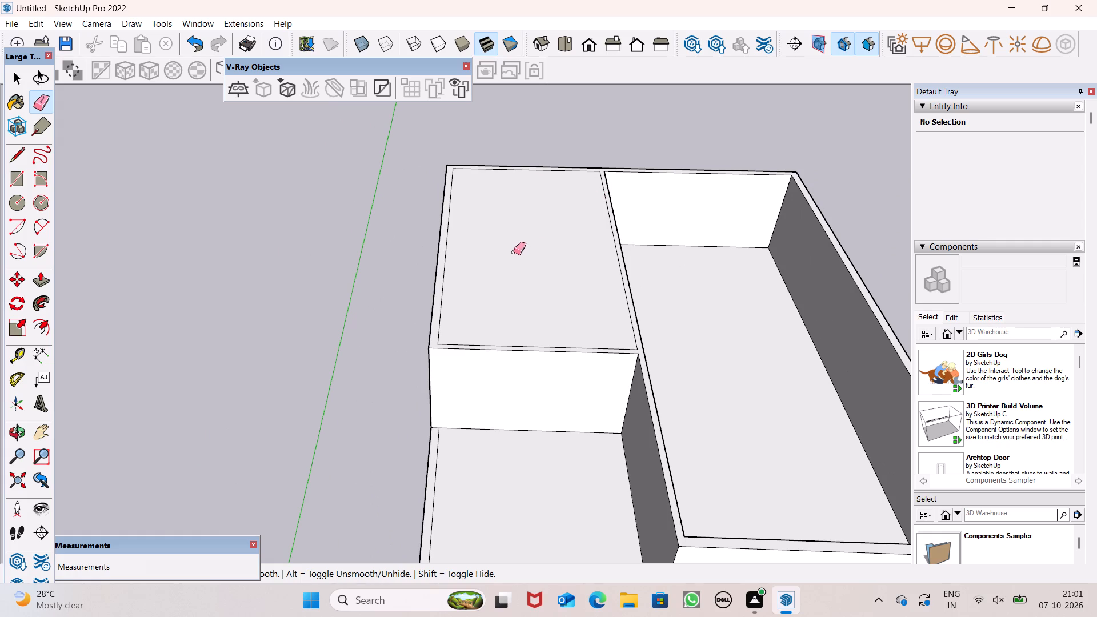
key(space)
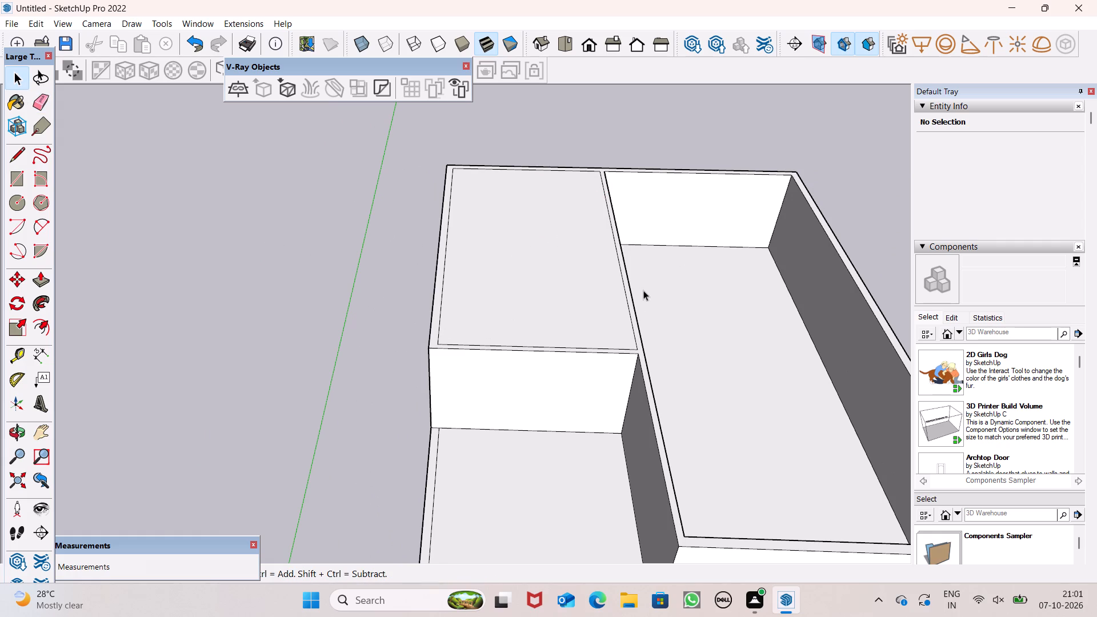
Raise the closed top face of the small back room freehand with Push/Pull.
click(39, 275)
scroll(385, 258, down, 1)
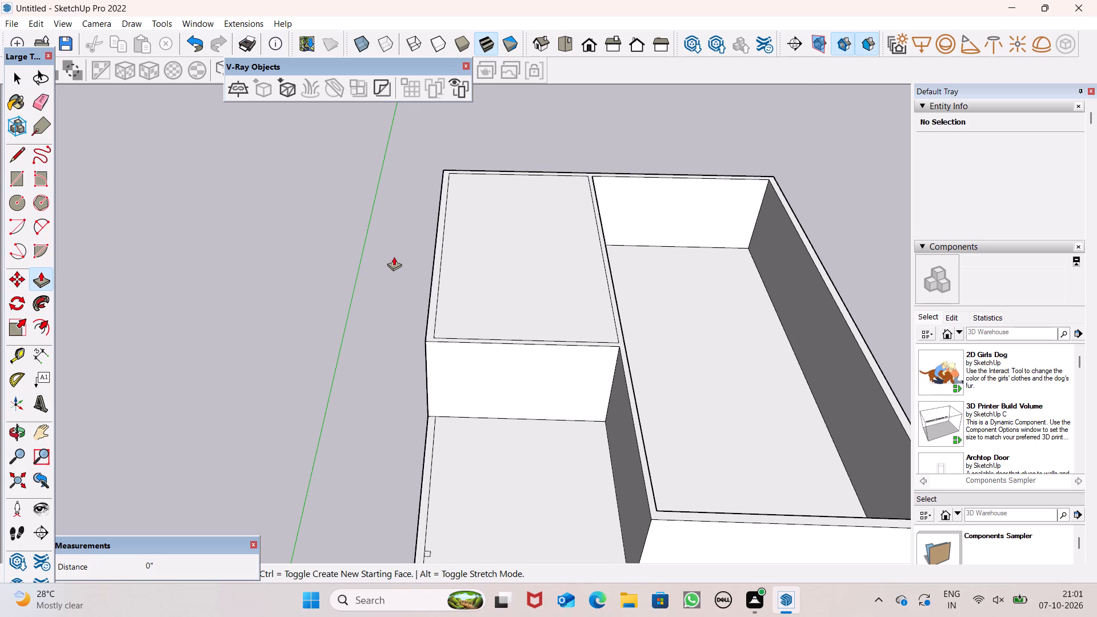
scroll(394, 255, up, 2)
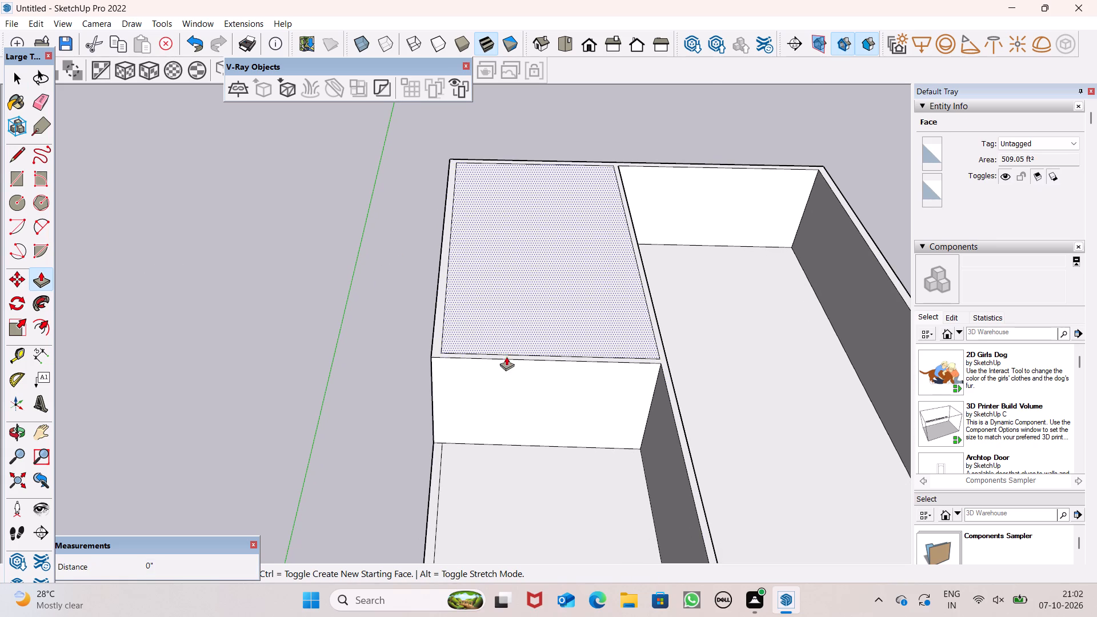
click(508, 335)
click(506, 316)
drag(506, 316, 496, 314)
click(494, 312)
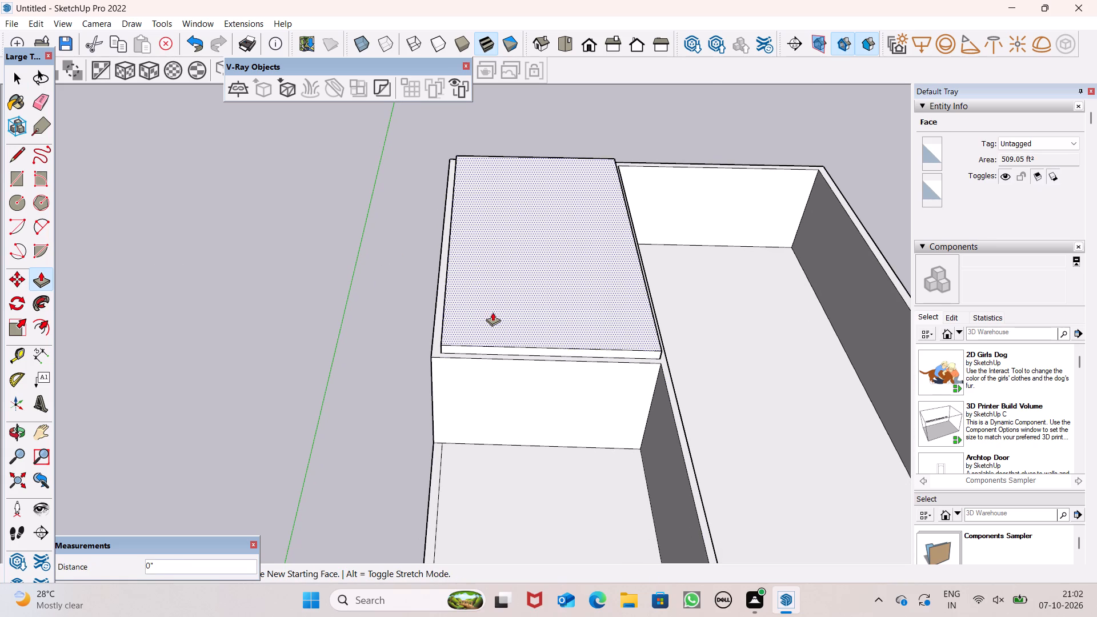
drag(492, 311, 496, 299)
triple_click(496, 299)
triple_click(496, 299)
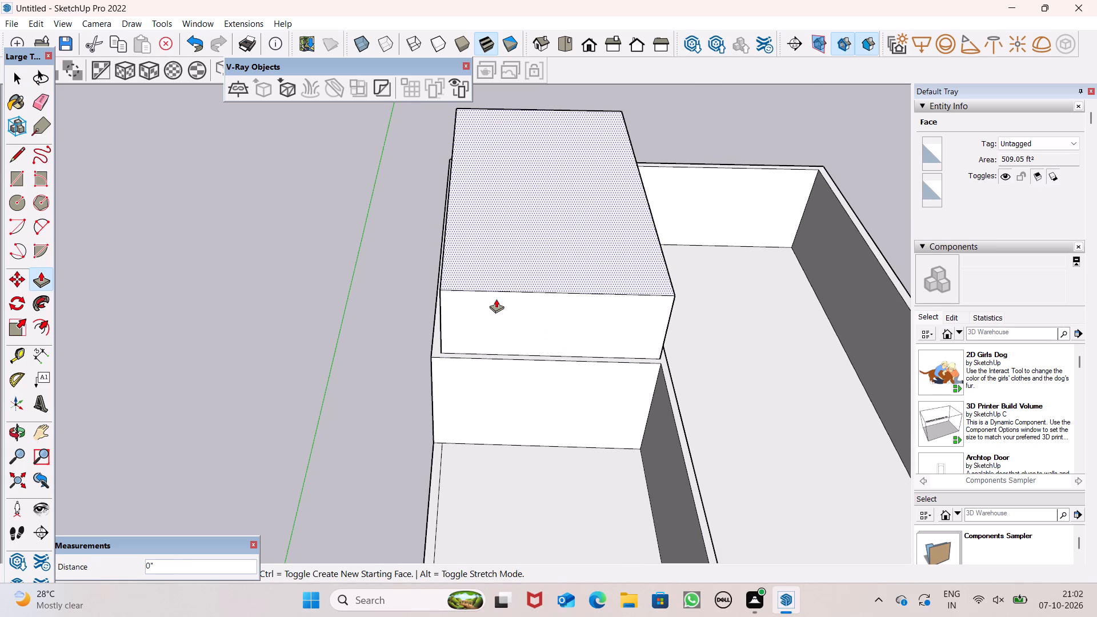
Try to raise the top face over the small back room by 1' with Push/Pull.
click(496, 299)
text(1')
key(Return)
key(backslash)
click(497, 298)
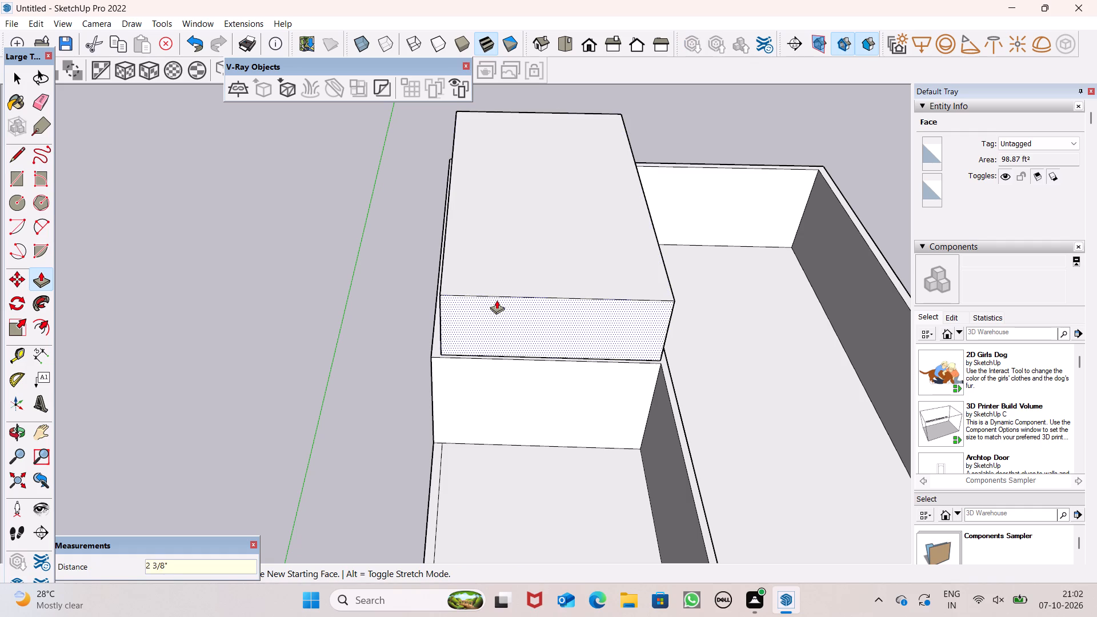
Undo the Push/Pull raises of the small back room's top face back to the wall tops.
key(ctrl+z)
key(ctrl+z)
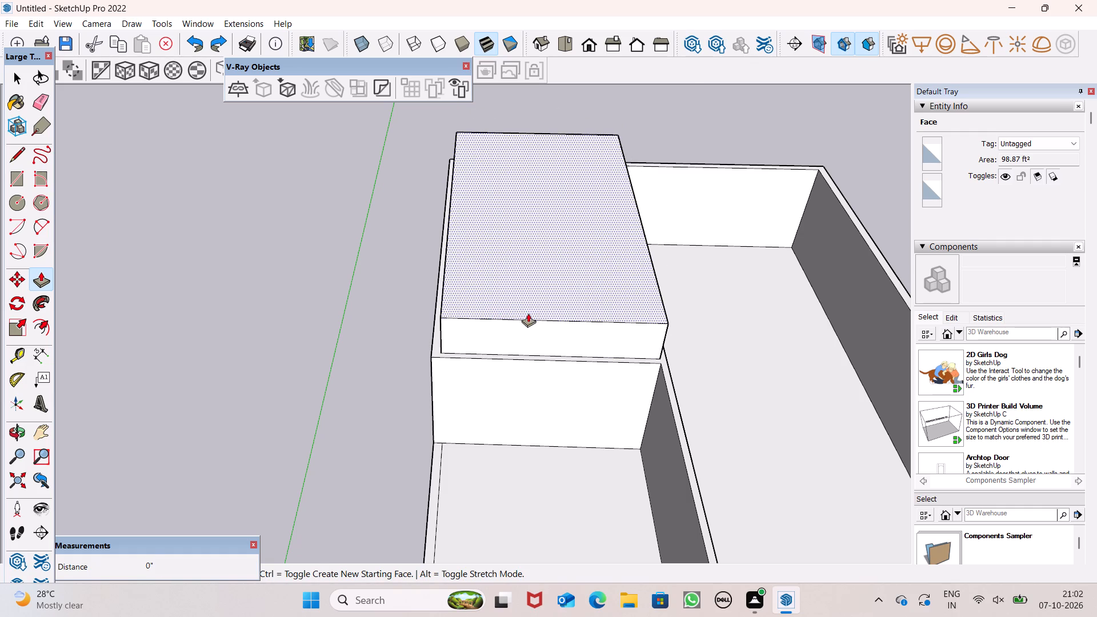
key(ctrl+z)
key(ctrl+z)
key(ctrl+z)
key(ctrl+z)
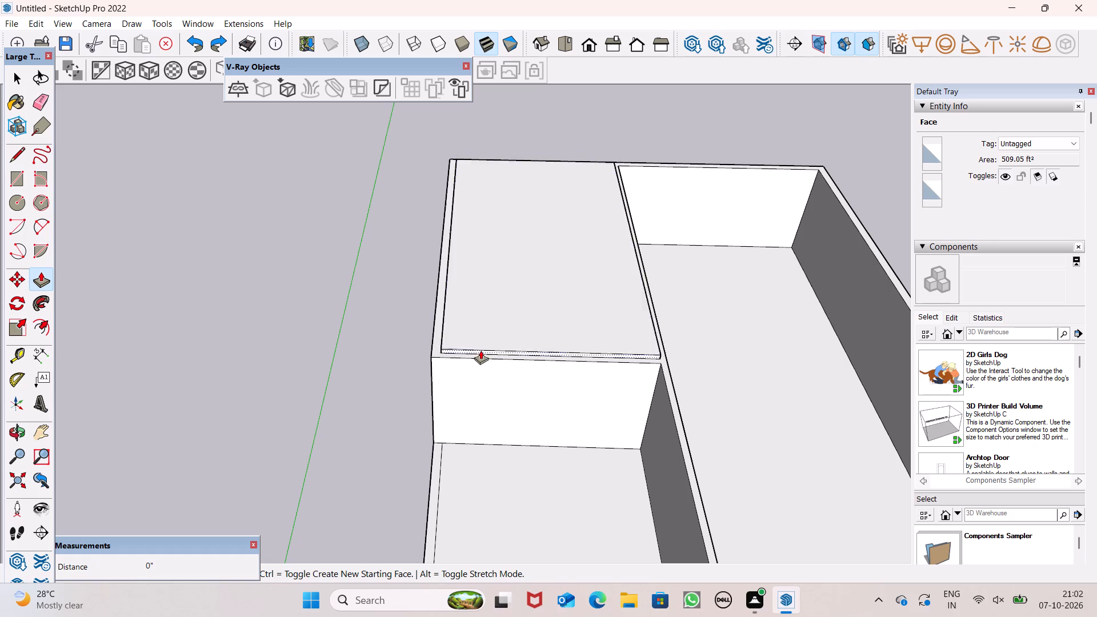
key(ctrl+z)
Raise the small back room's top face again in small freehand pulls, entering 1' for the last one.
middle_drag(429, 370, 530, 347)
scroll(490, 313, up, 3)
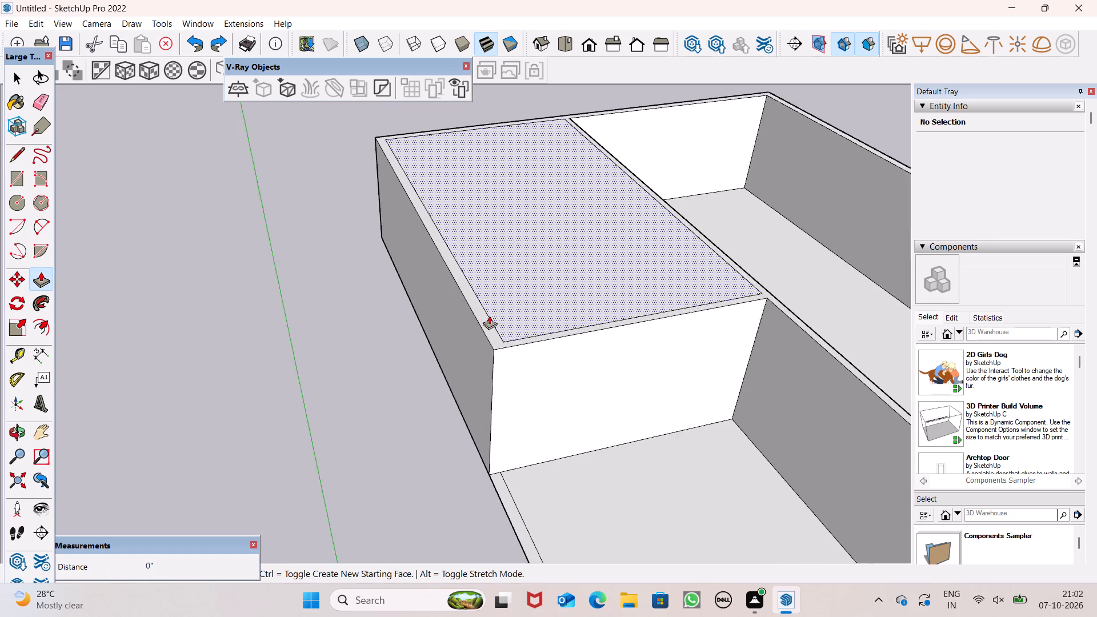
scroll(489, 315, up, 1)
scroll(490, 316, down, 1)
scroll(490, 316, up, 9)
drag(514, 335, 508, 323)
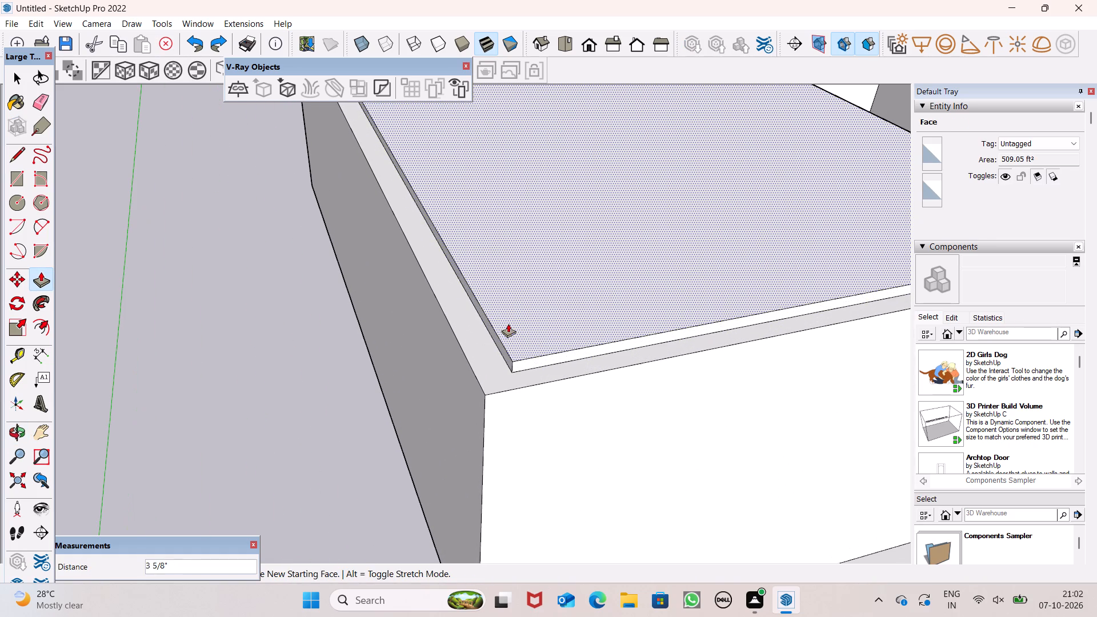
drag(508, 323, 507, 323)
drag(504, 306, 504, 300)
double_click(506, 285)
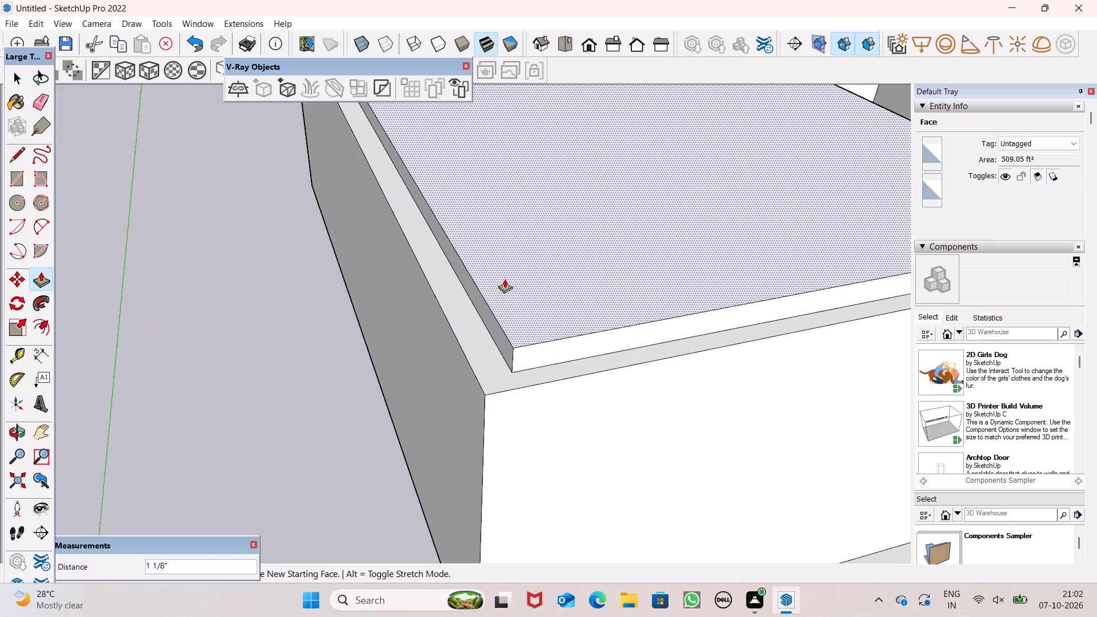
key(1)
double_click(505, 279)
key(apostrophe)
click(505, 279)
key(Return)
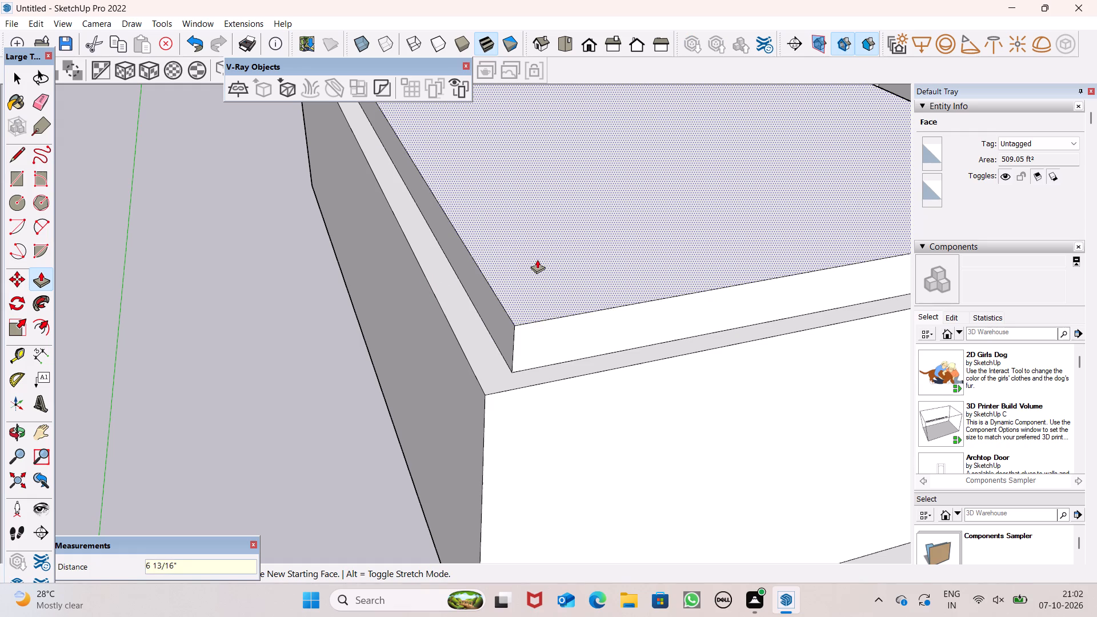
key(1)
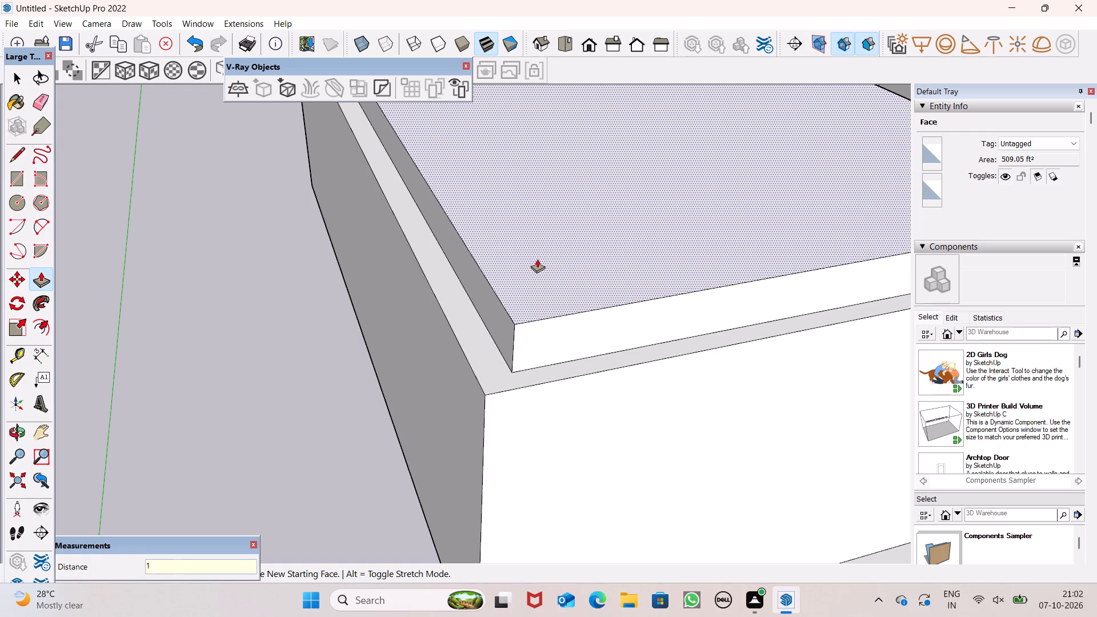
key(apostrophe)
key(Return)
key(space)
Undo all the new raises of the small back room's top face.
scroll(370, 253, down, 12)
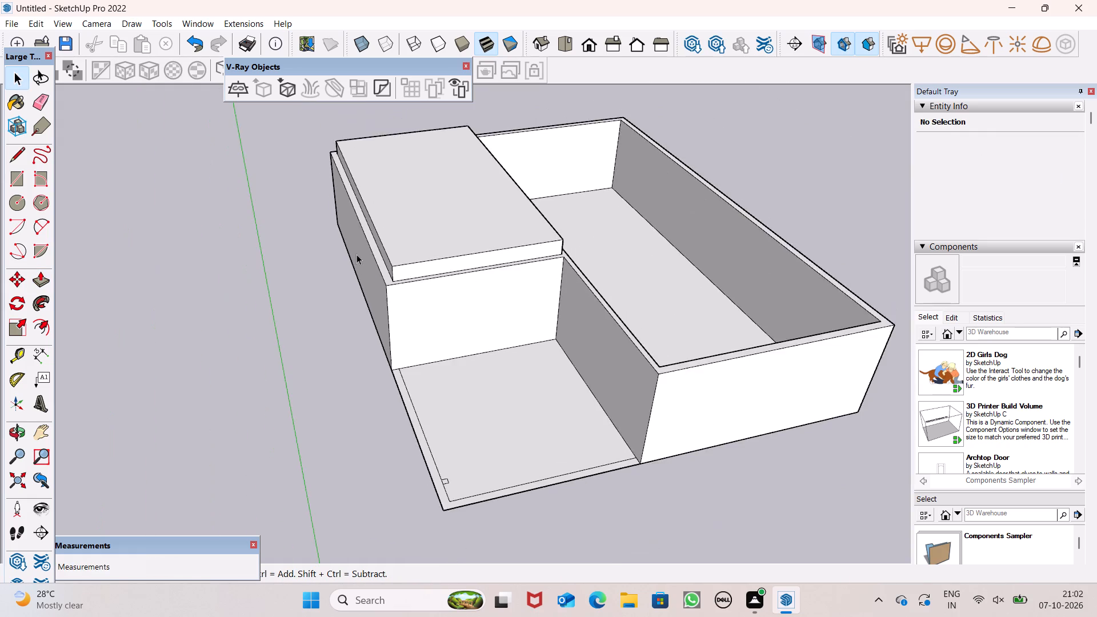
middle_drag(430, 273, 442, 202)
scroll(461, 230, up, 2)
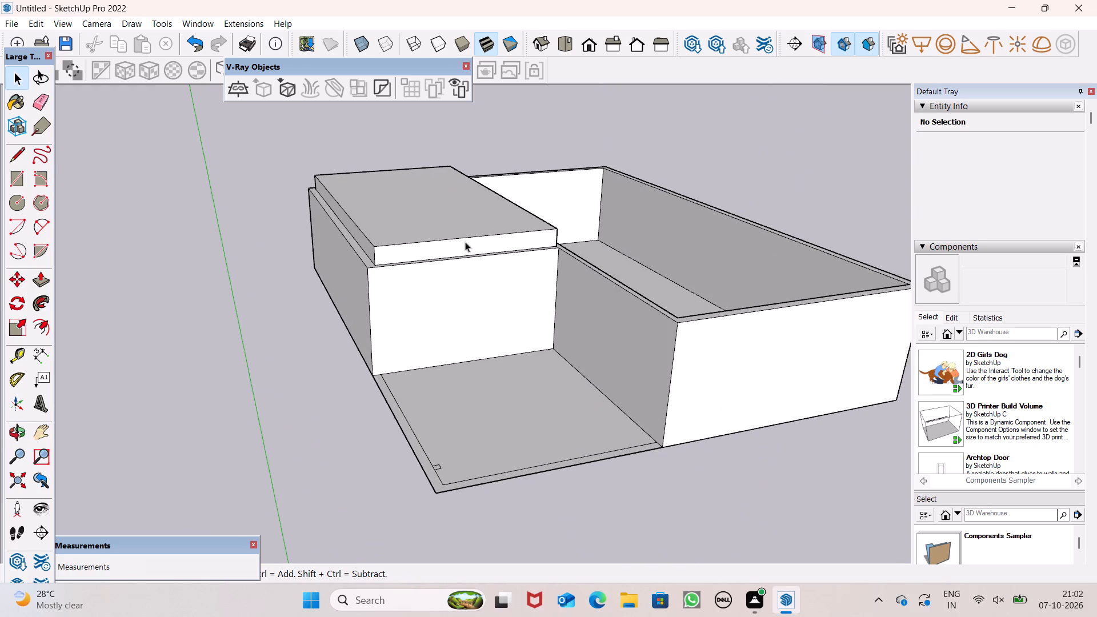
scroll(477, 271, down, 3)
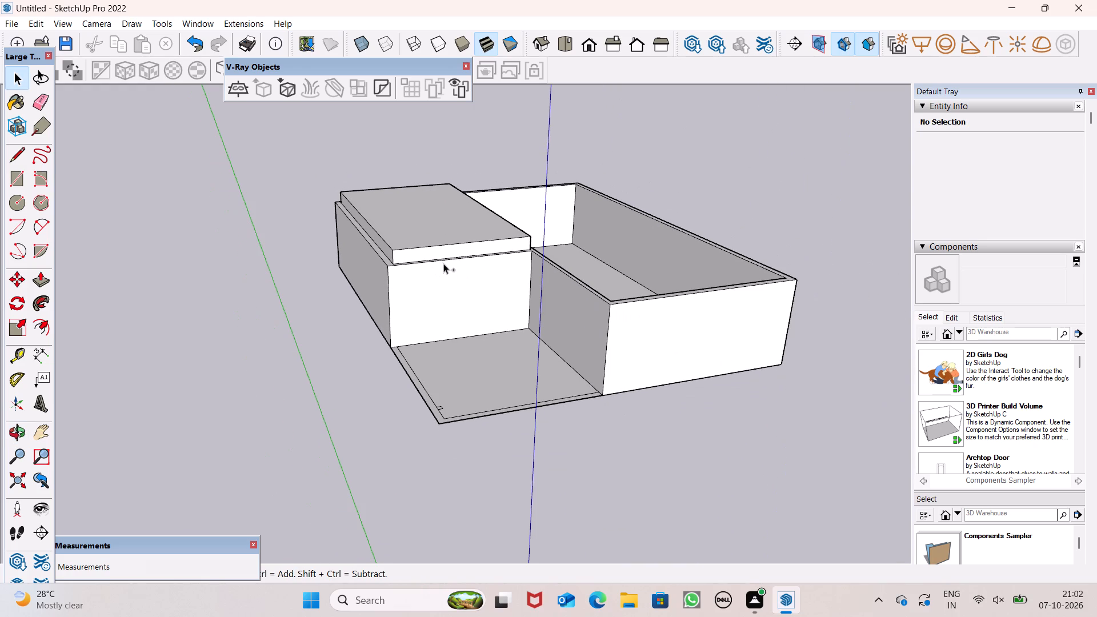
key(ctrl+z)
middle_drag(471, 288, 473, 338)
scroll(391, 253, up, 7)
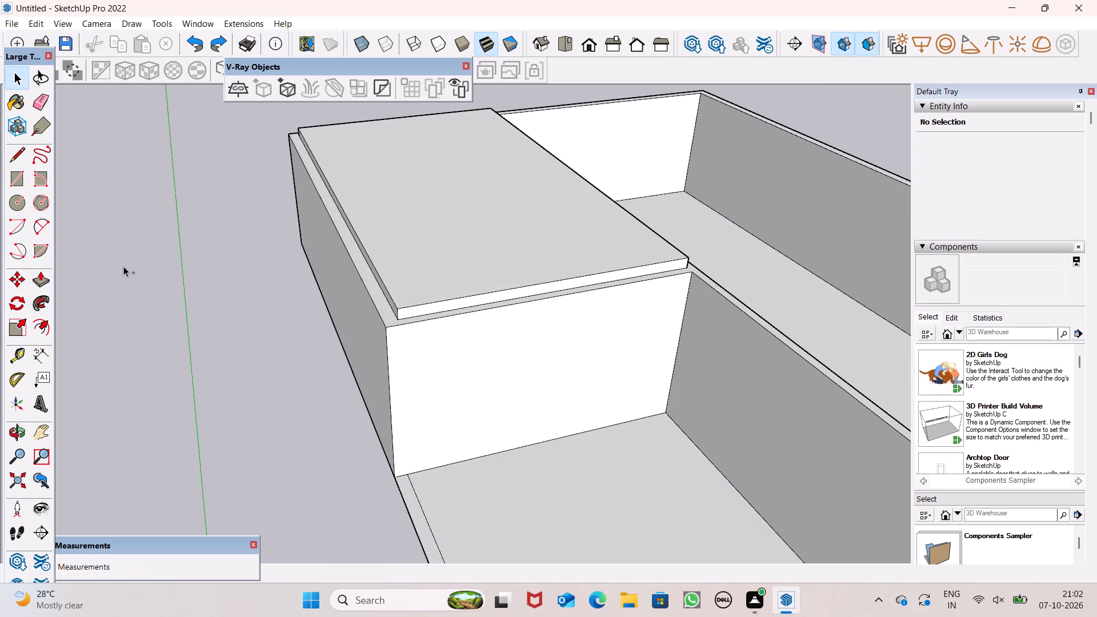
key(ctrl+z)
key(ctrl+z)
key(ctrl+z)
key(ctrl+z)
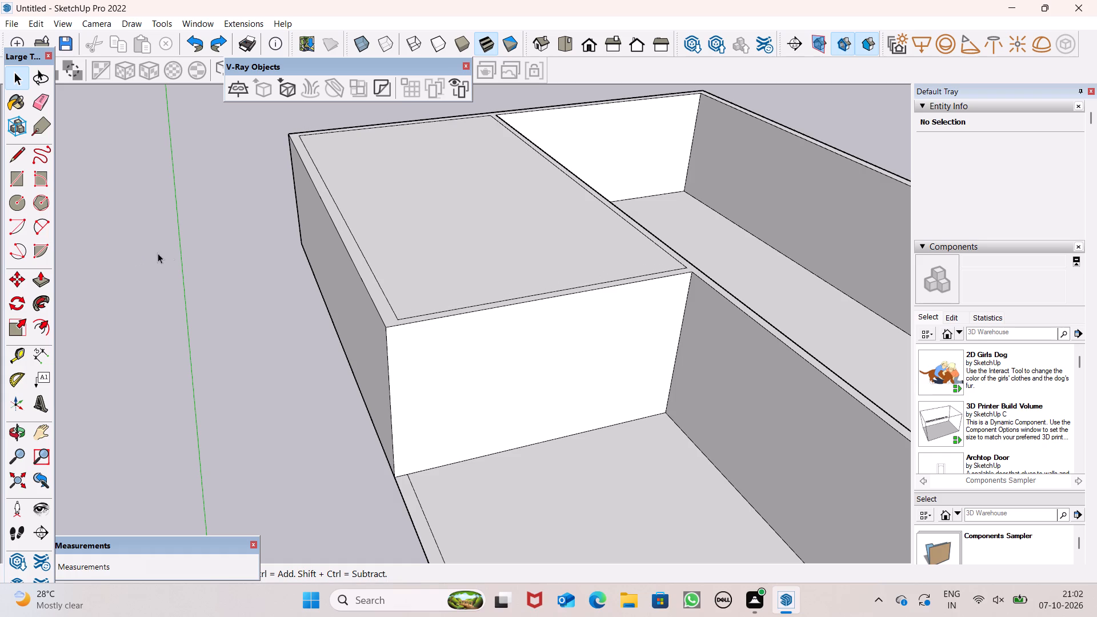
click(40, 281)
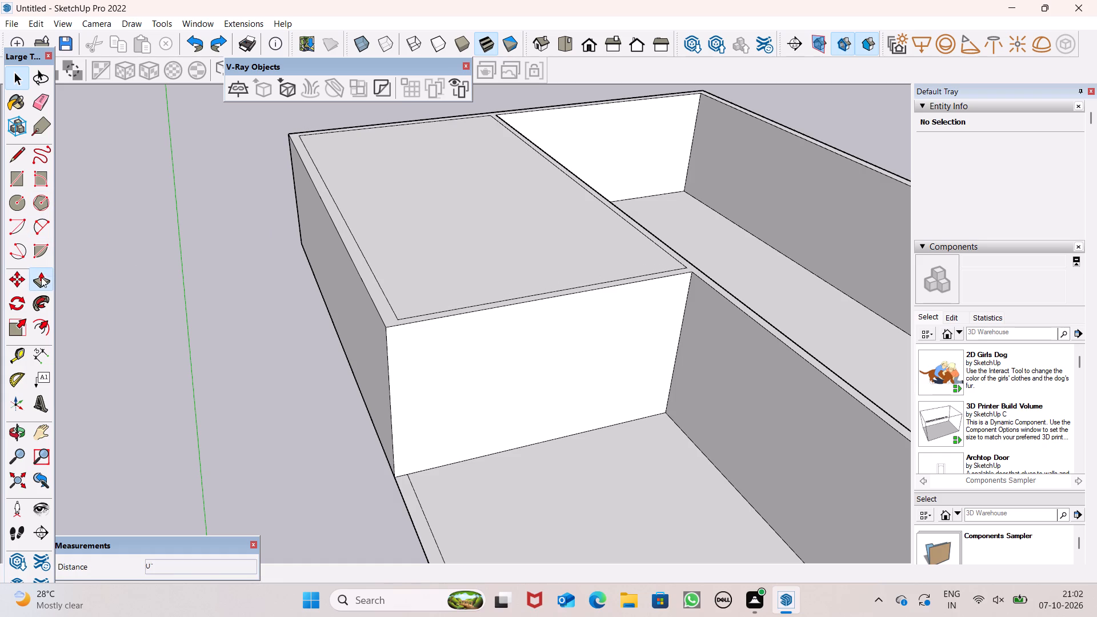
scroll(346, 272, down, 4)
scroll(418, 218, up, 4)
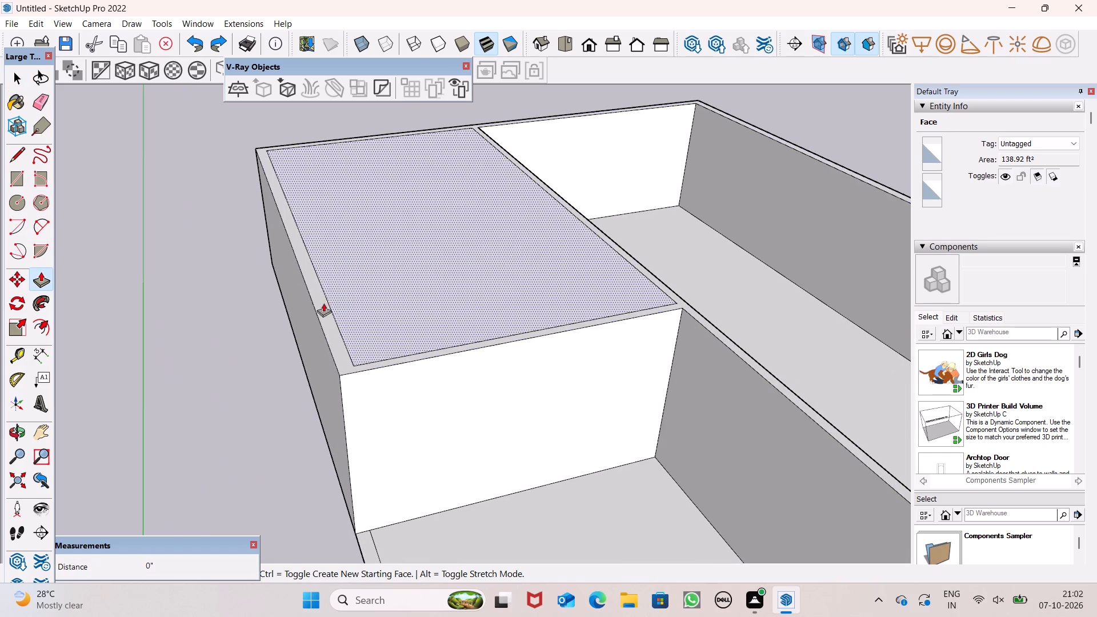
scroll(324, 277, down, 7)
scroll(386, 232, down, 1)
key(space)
Draw a line about 9" long across the back wall's top from the large room's inner corner at the long partition.
scroll(485, 233, down, 2)
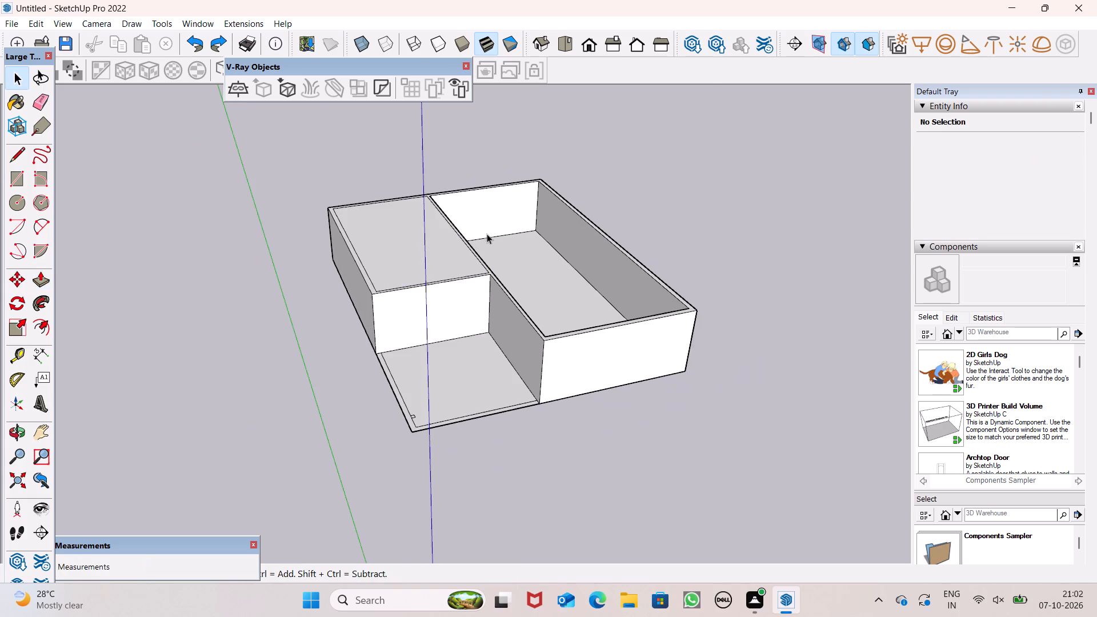
middle_drag(531, 261, 473, 294)
scroll(486, 227, down, 2)
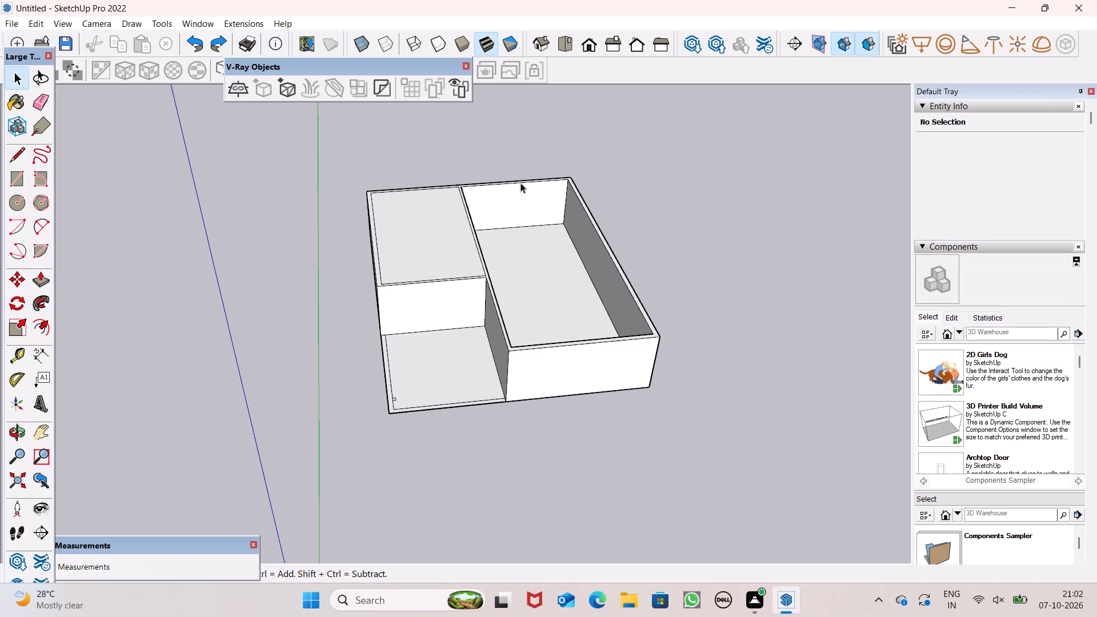
scroll(477, 151, down, 1)
scroll(477, 151, up, 11)
scroll(449, 187, up, 2)
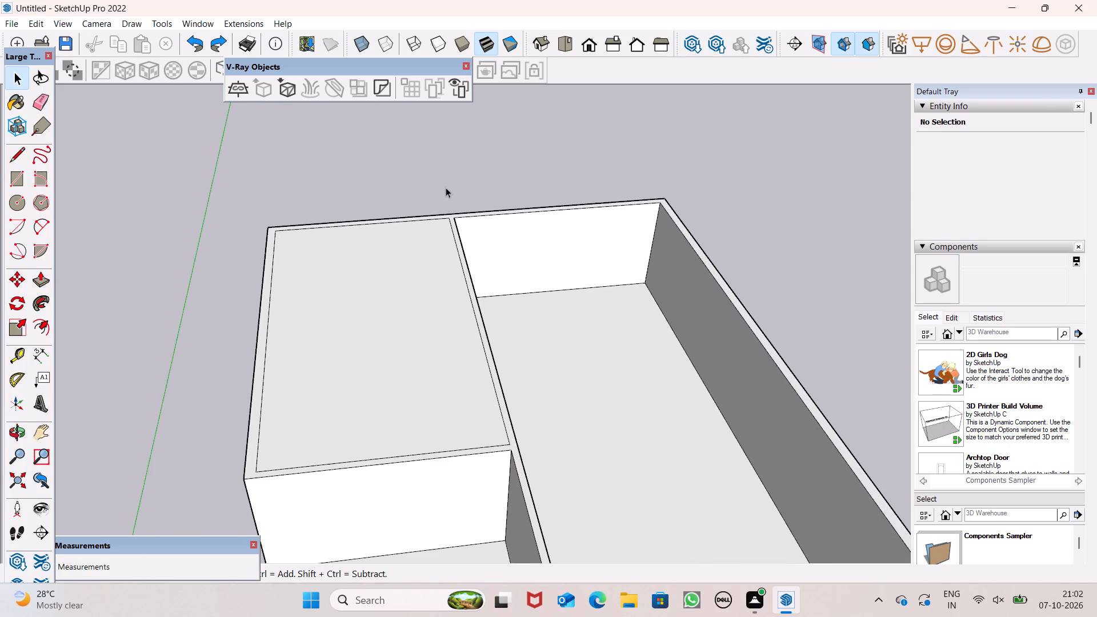
click(11, 161)
scroll(442, 207, up, 5)
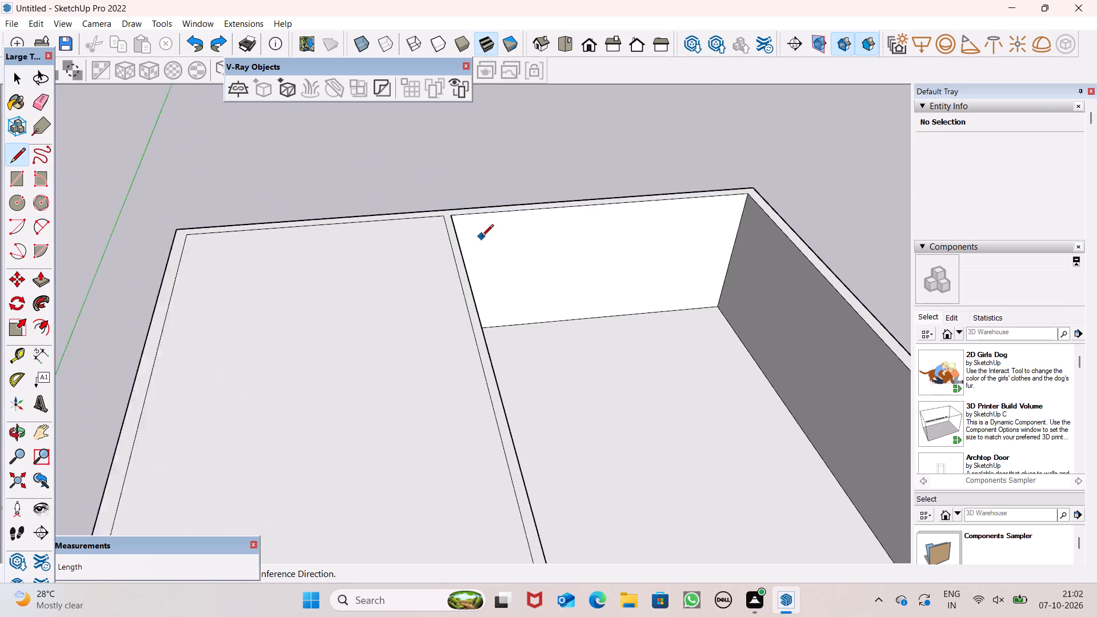
scroll(482, 237, up, 2)
click(441, 209)
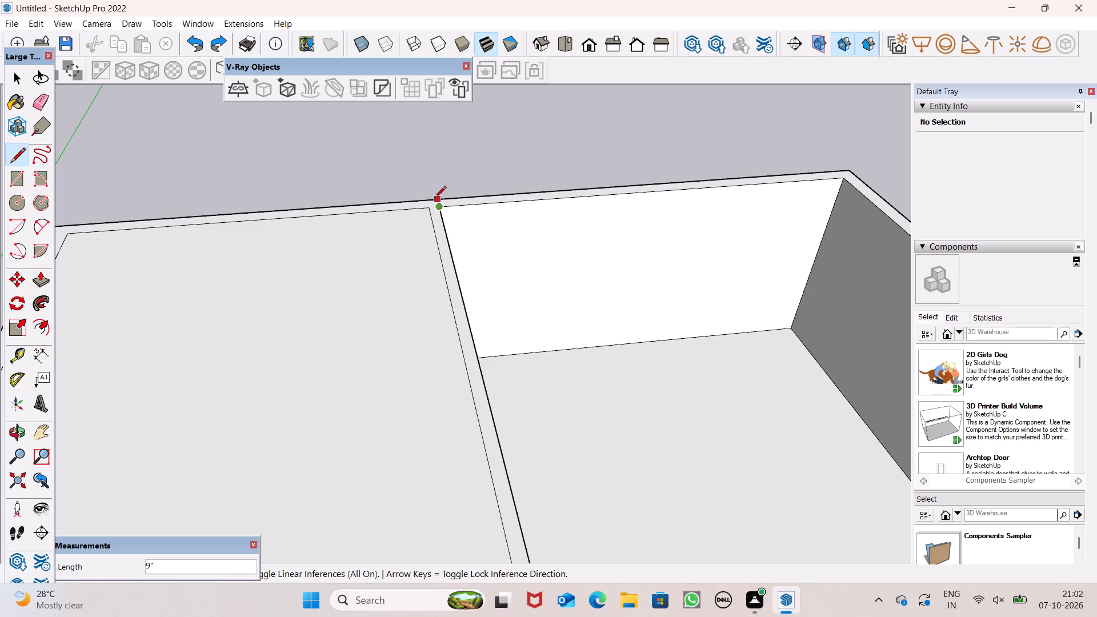
click(433, 198)
Draw a short line across the long partition's top, continuing the cross partition's outer edge to the large room's side.
scroll(460, 125, down, 9)
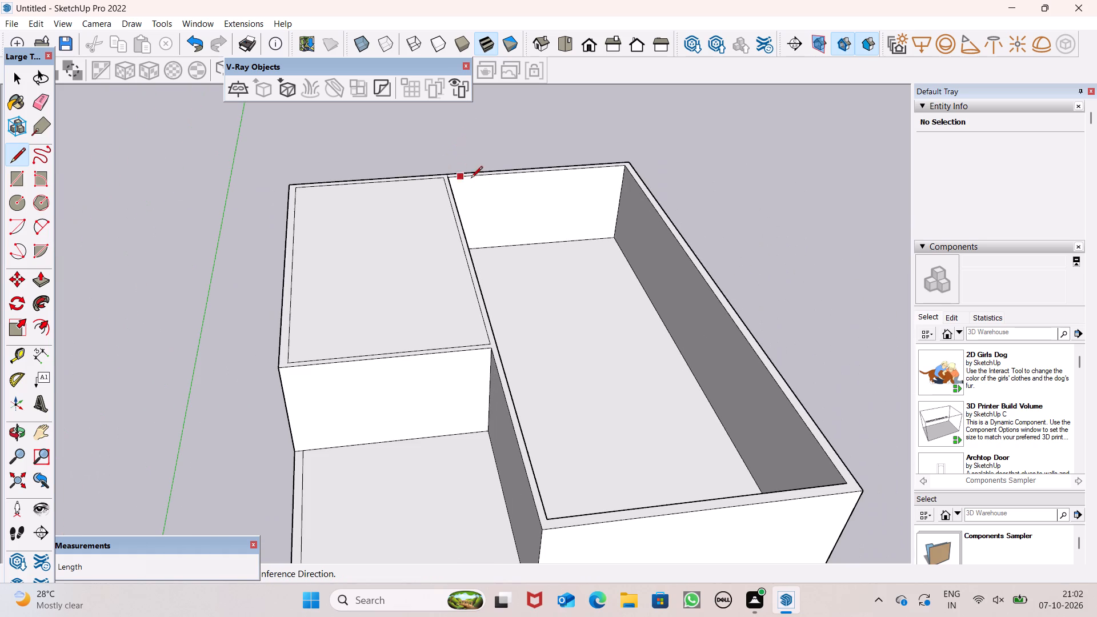
scroll(495, 355, up, 9)
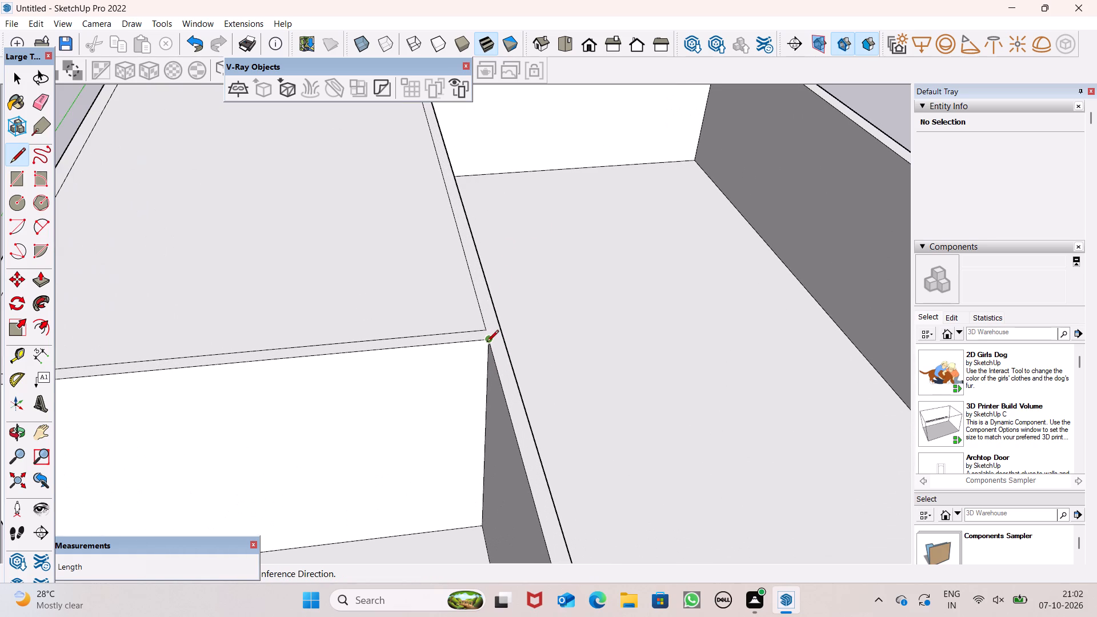
click(486, 342)
click(502, 338)
scroll(510, 260, down, 3)
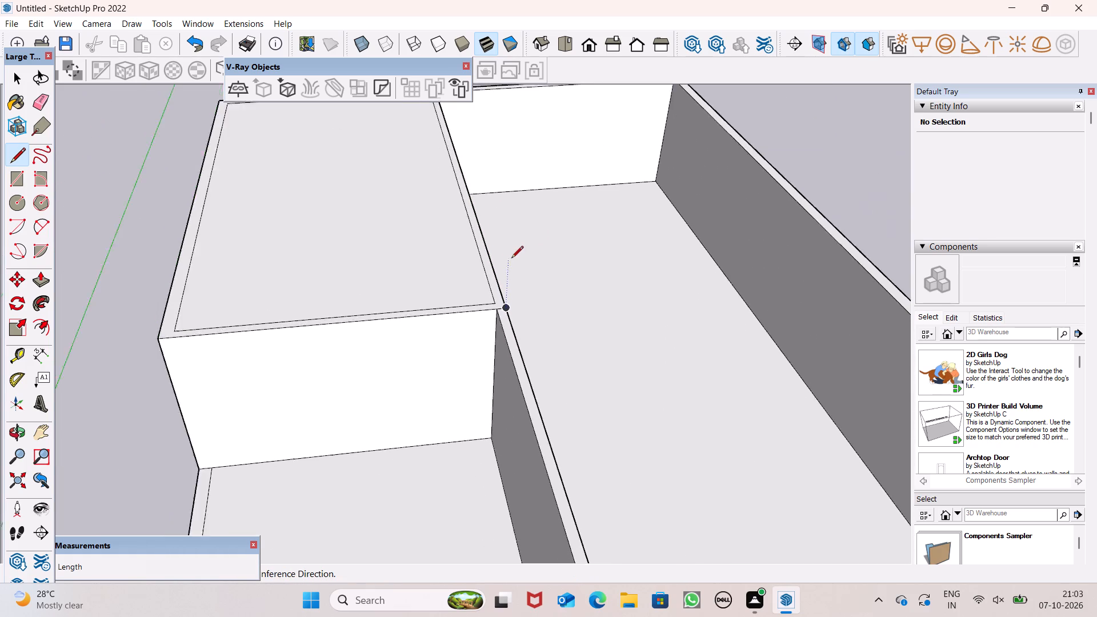
scroll(511, 259, down, 2)
key(space)
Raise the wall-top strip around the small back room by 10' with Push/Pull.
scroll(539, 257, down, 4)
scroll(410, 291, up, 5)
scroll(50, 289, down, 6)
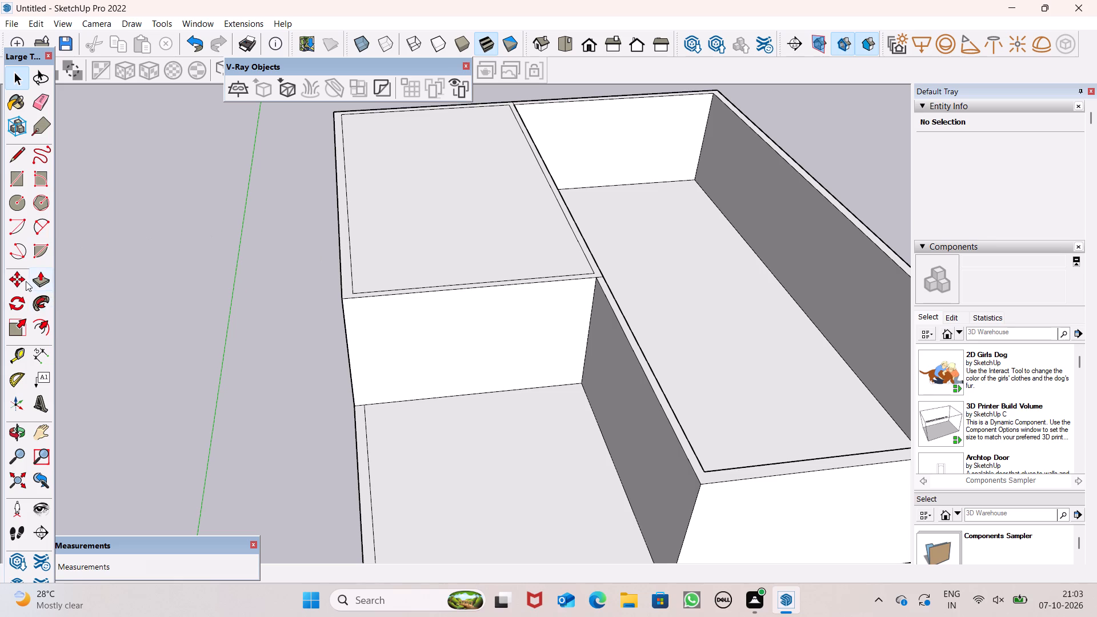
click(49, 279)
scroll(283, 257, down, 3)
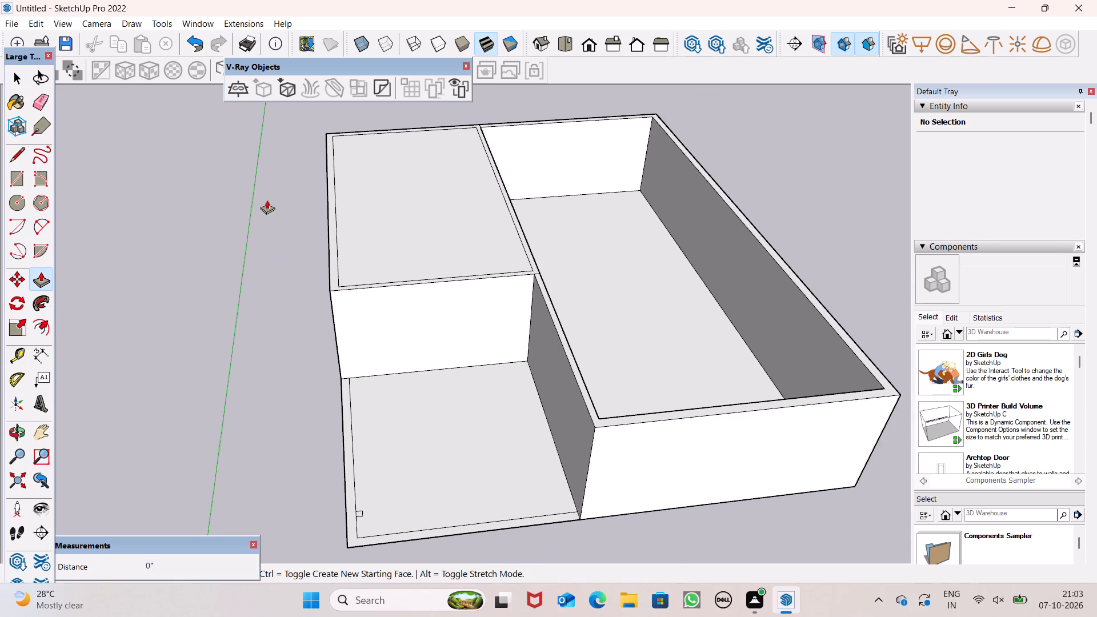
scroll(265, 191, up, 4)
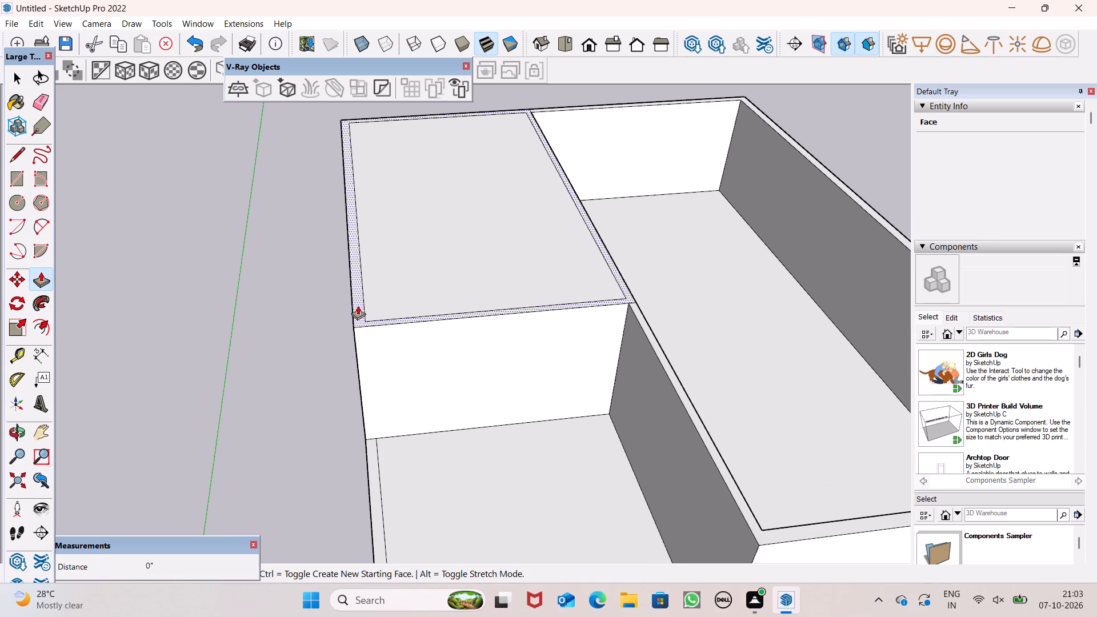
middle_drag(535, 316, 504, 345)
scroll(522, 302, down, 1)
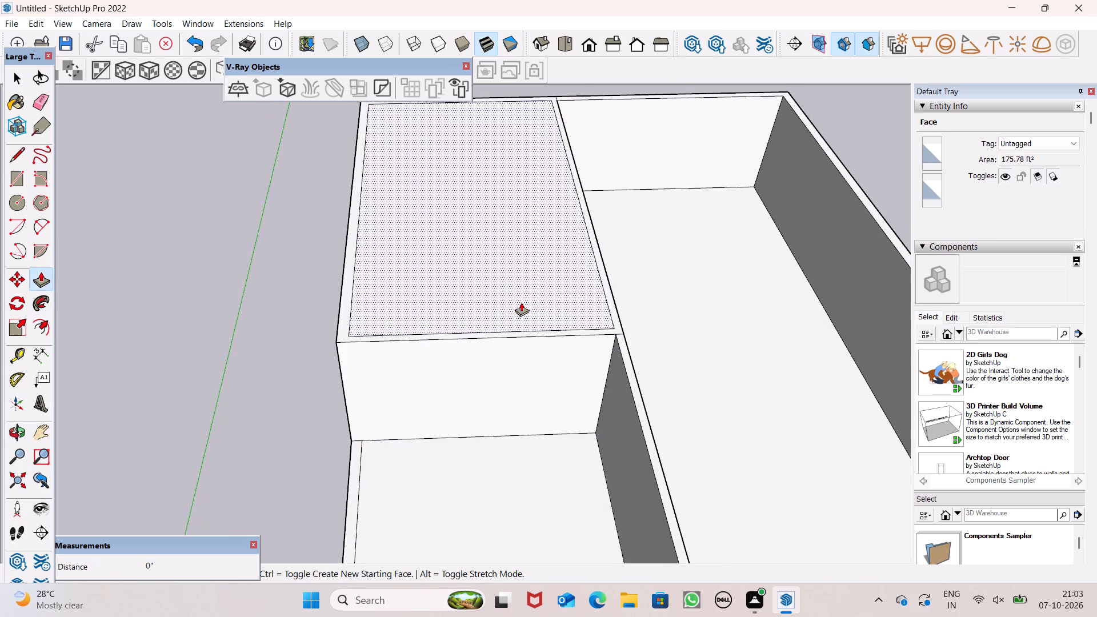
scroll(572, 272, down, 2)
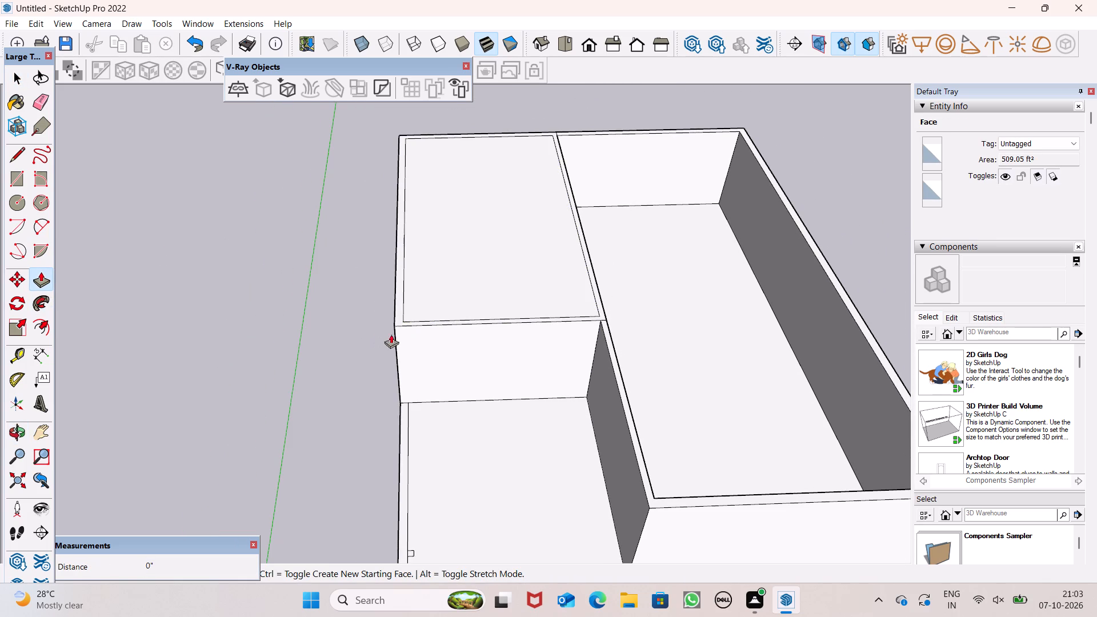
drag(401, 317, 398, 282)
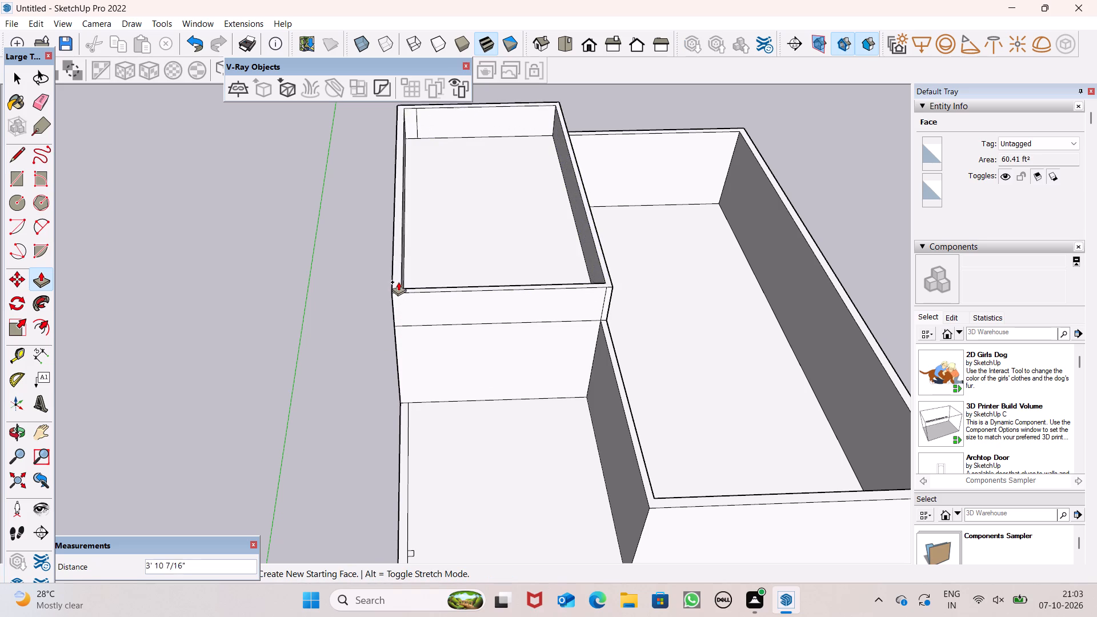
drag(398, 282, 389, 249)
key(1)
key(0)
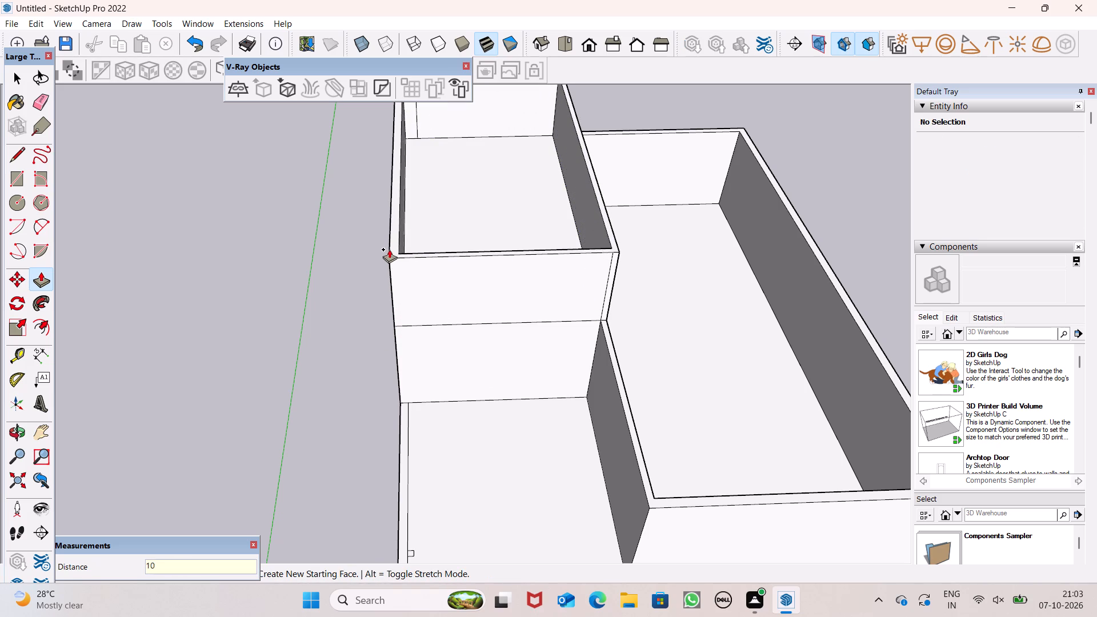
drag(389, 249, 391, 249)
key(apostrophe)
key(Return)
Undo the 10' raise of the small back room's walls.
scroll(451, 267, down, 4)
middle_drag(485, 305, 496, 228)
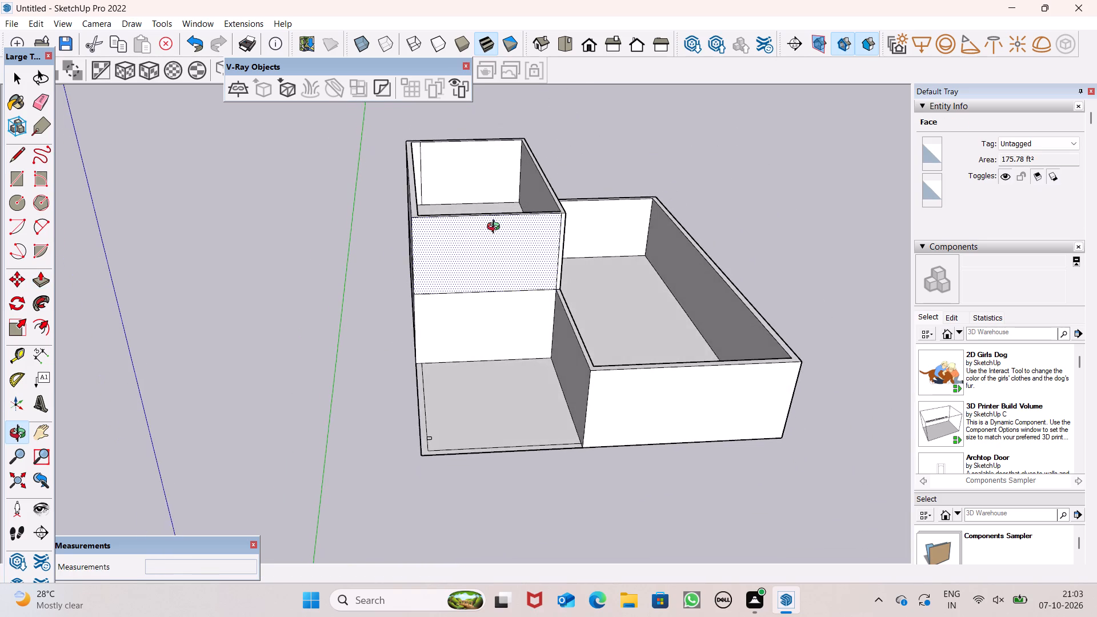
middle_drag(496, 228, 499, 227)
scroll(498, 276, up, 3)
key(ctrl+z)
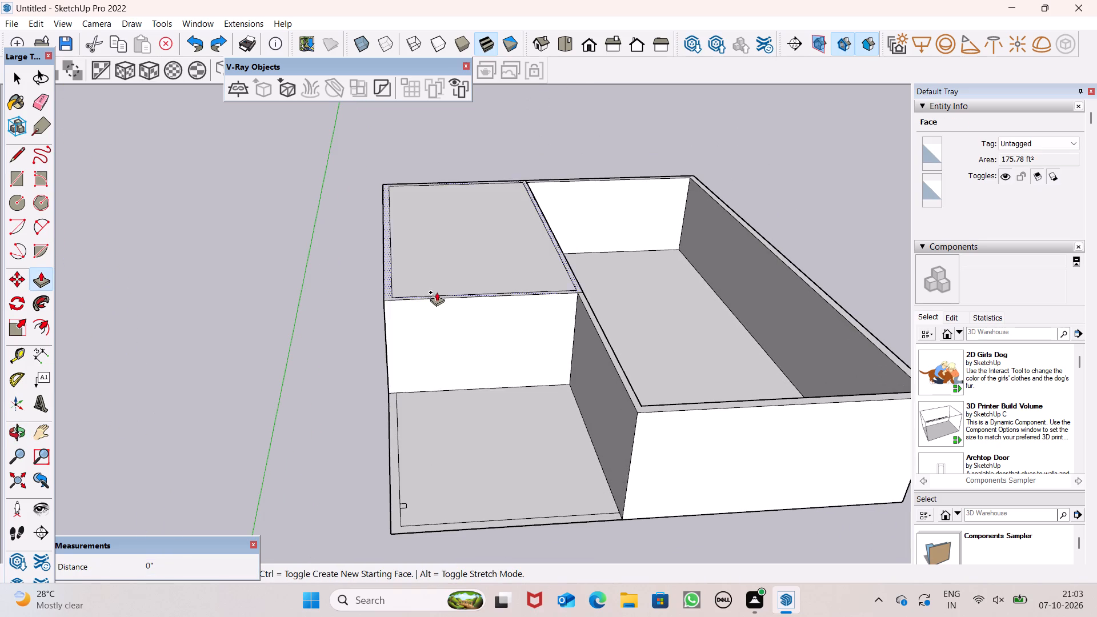
Raise the wall-top strip around the small back room slightly with Push/Pull to form a thin band, undoing the extra raise.
scroll(425, 283, up, 4)
drag(369, 295, 366, 290)
ctrl+triple_click(366, 290)
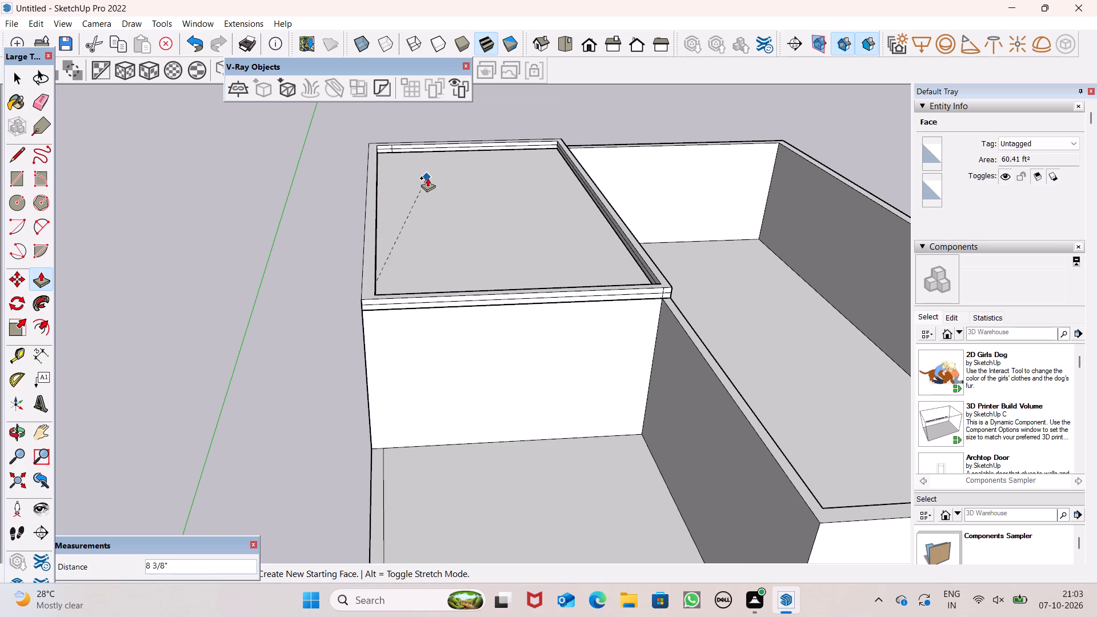
key(ctrl+z)
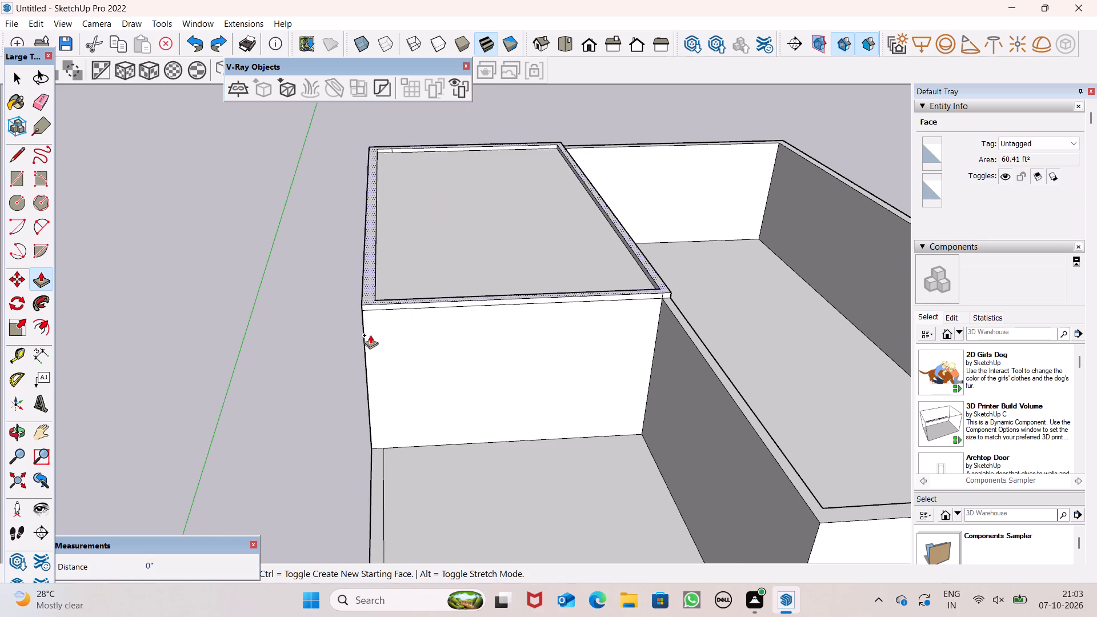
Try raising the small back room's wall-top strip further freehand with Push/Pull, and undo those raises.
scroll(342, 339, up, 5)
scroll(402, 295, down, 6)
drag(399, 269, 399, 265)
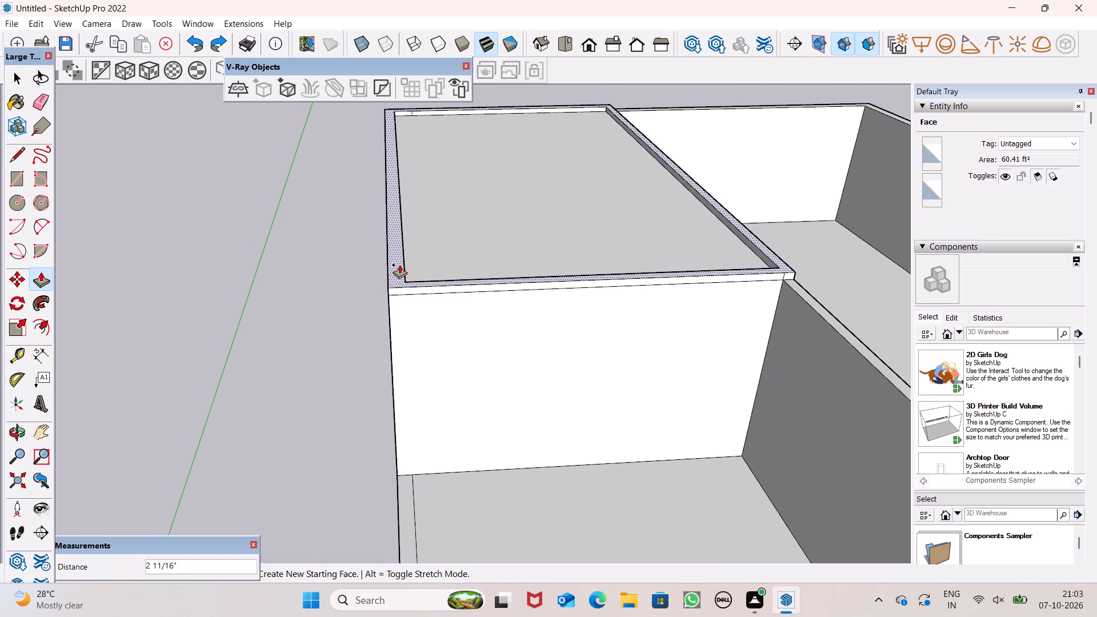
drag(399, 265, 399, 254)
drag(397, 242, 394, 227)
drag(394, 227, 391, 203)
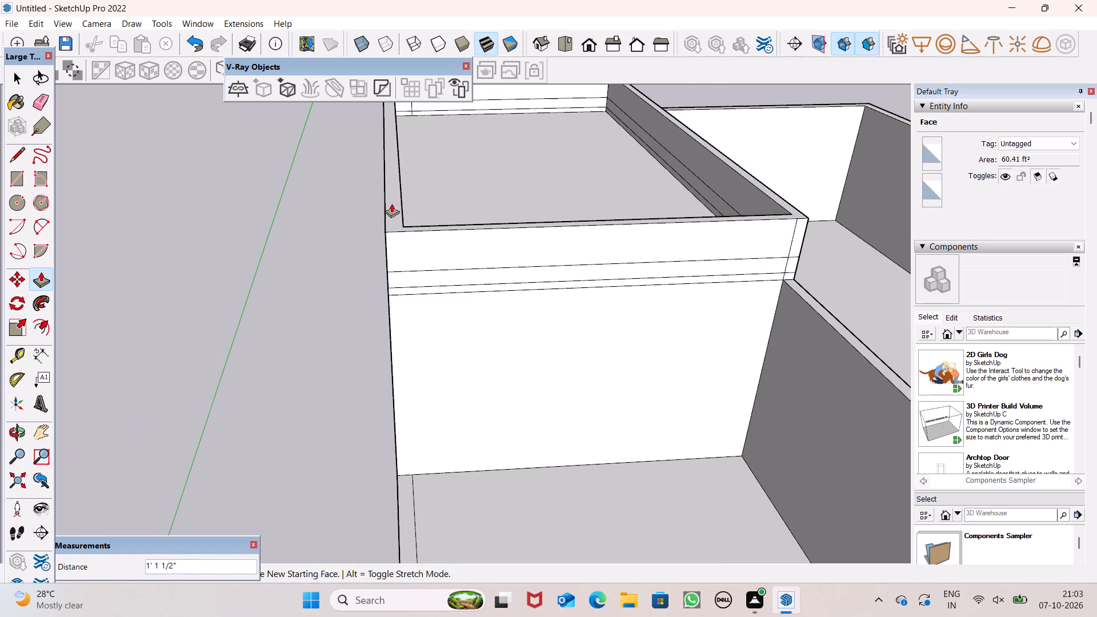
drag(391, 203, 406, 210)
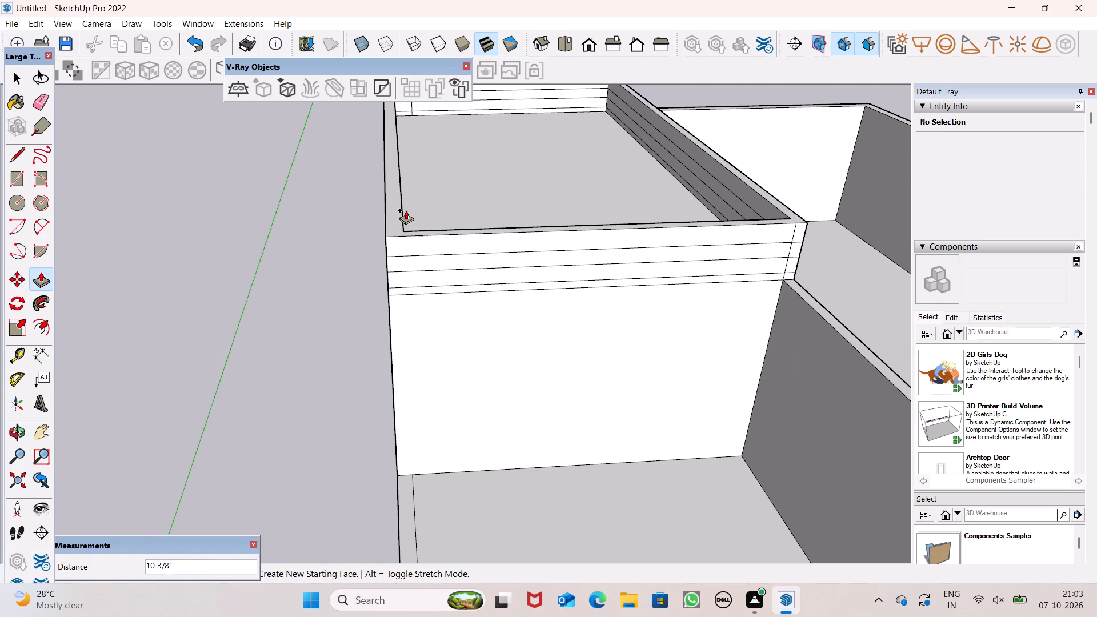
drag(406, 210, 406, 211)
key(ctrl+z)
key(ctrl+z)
Raise the wall-top strip around the small back room by 10' above the thin band with Push/Pull.
scroll(390, 272, up, 5)
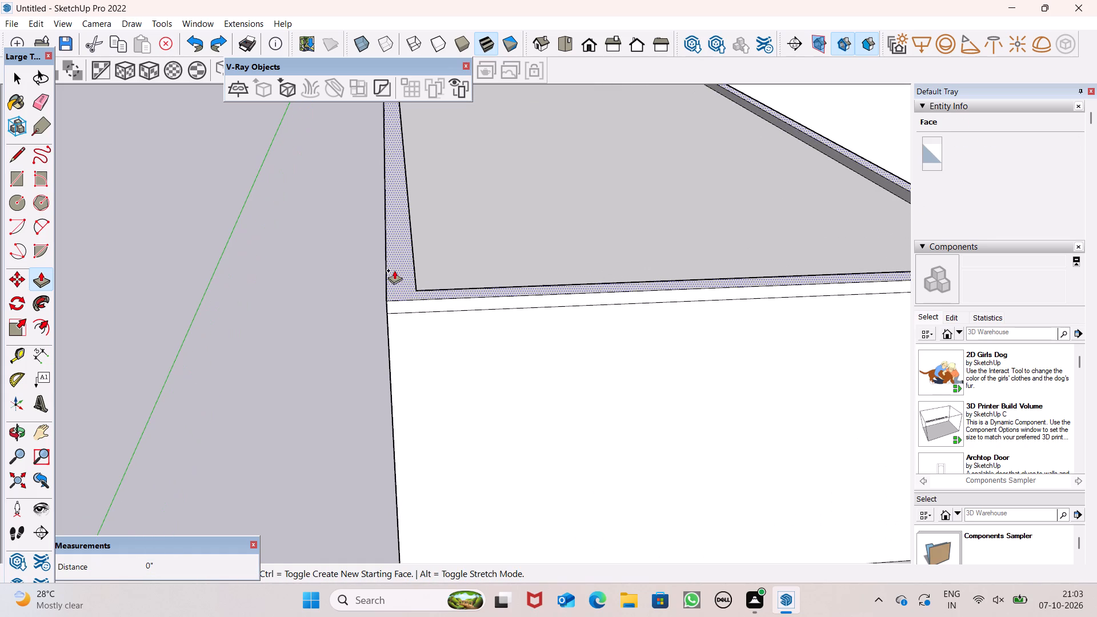
drag(395, 271, 398, 194)
key(1)
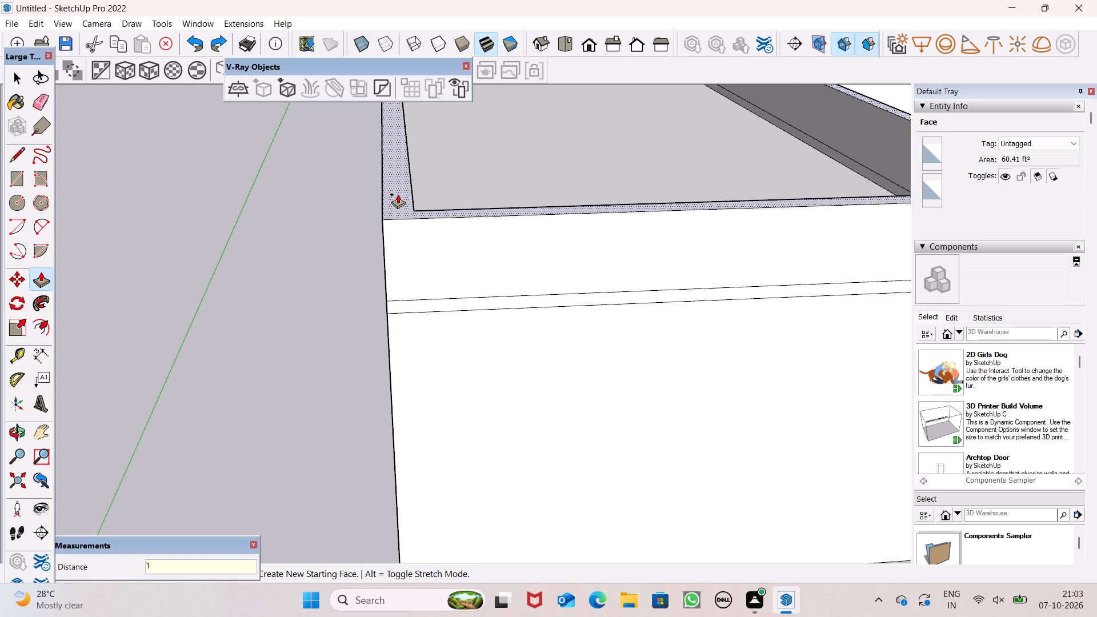
drag(398, 194, 404, 191)
key(0)
key(apostrophe)
key(Return)
scroll(404, 384, down, 5)
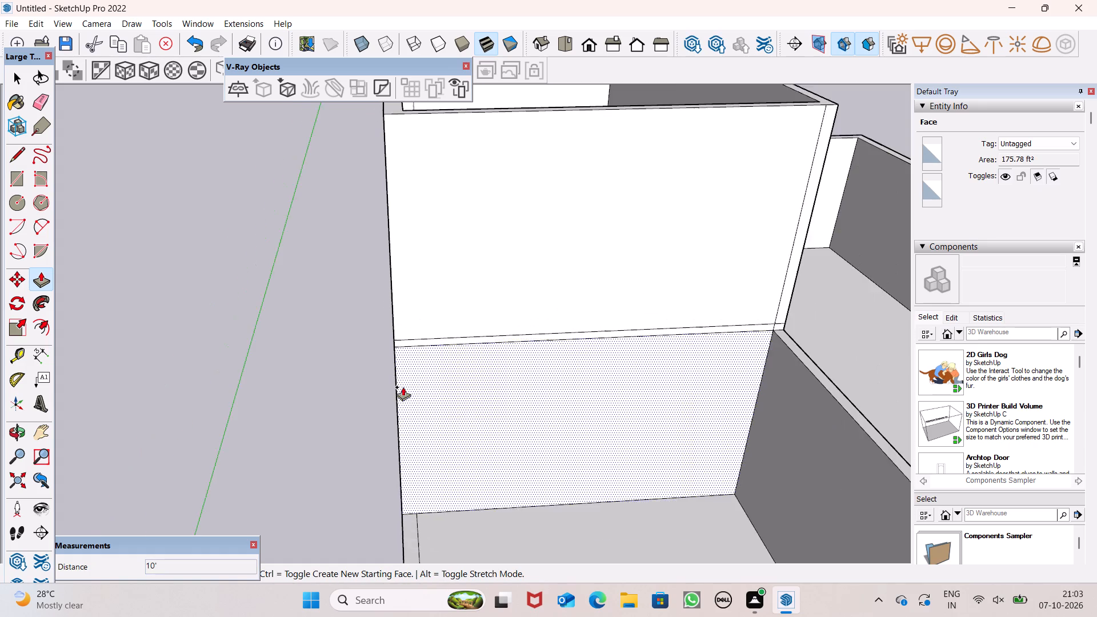
scroll(403, 387, down, 8)
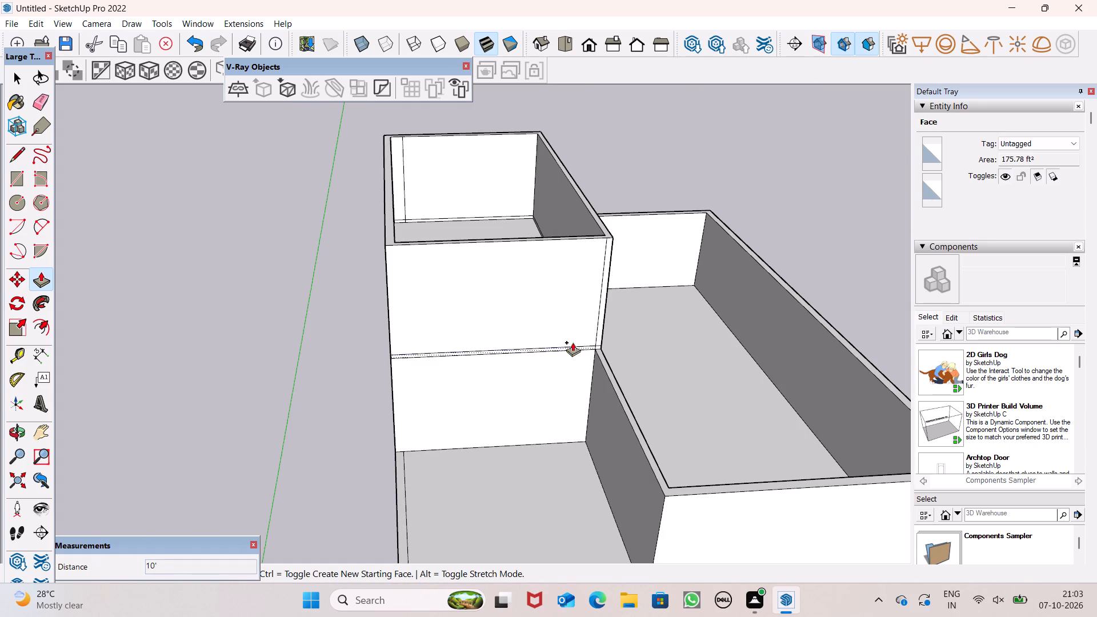
key(space)
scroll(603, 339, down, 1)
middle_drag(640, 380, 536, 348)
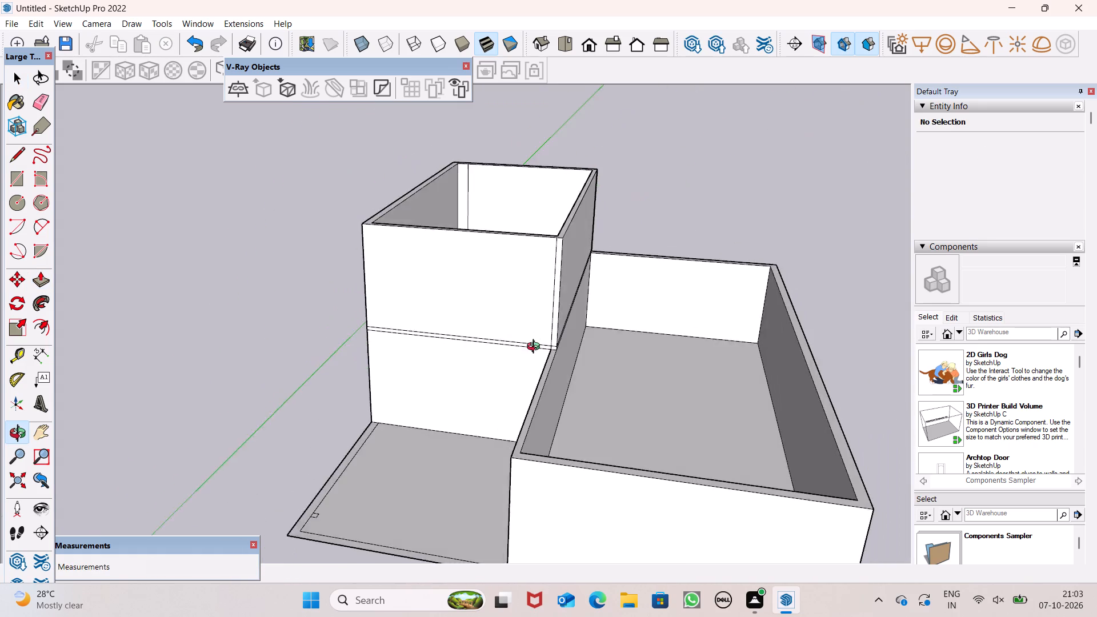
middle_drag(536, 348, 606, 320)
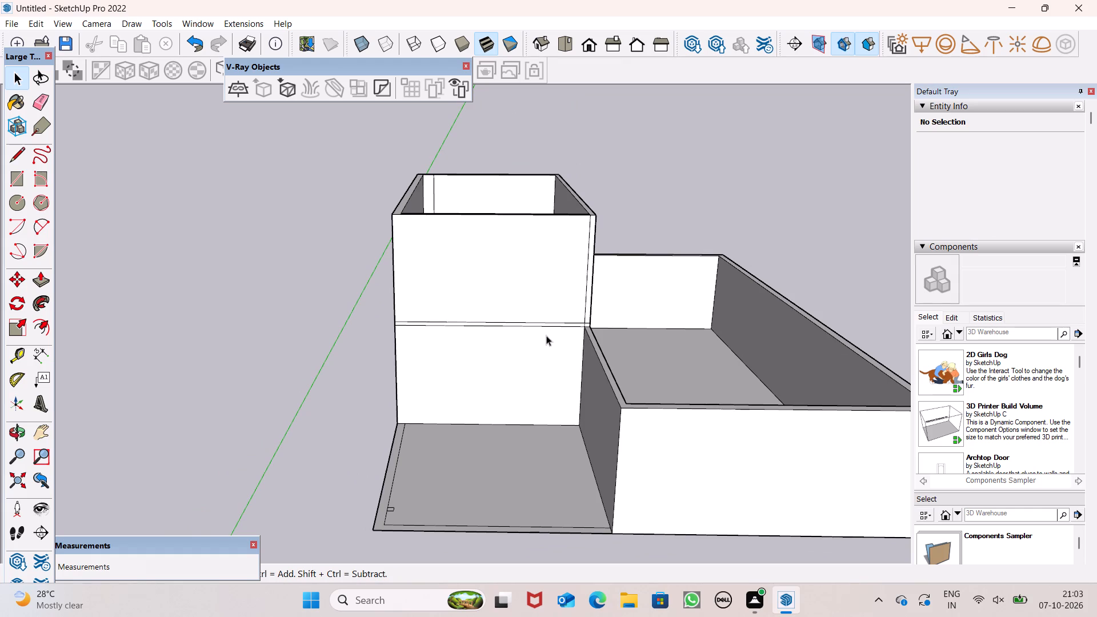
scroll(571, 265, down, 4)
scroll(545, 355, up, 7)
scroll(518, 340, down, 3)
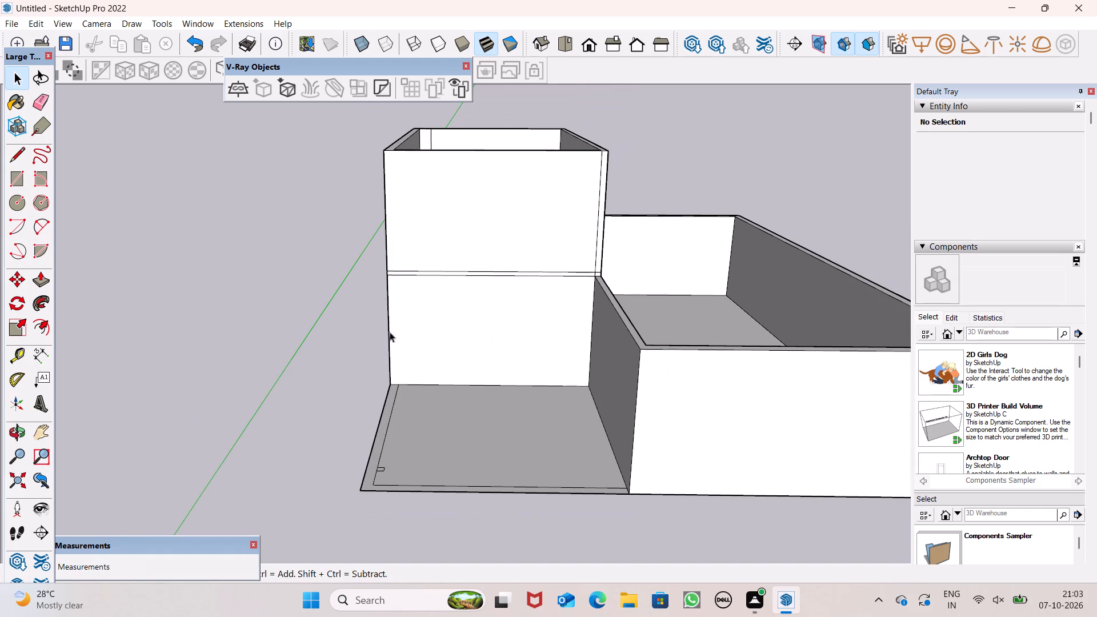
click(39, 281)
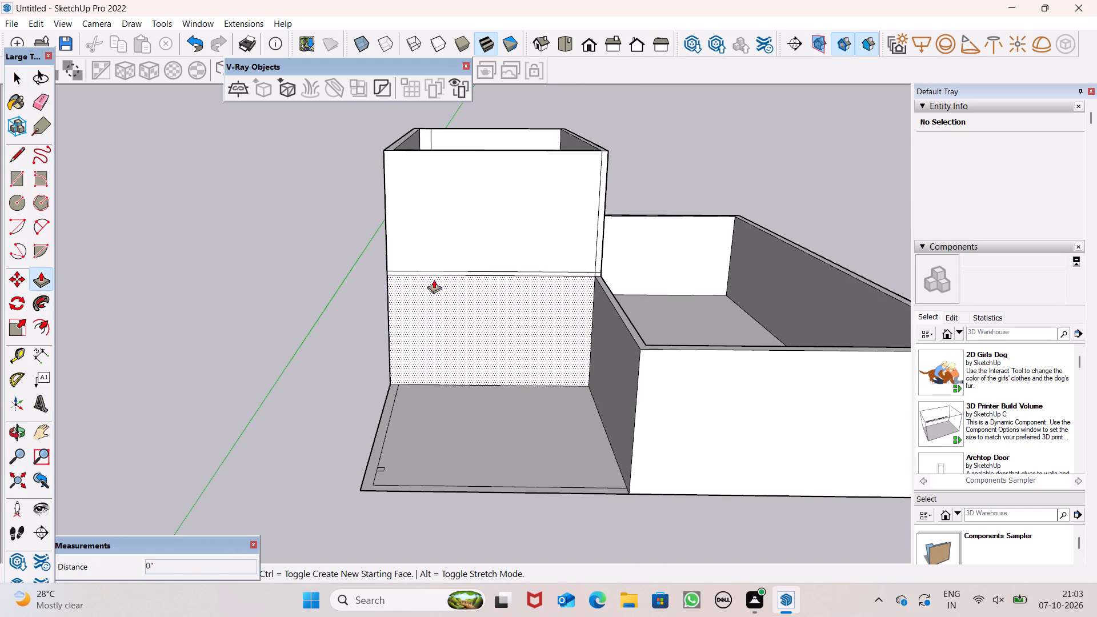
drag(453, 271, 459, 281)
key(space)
Pull the front face of the small back room's thin band out about 19' as a slab over the open front room.
middle_drag(462, 294, 510, 287)
scroll(393, 285, up, 3)
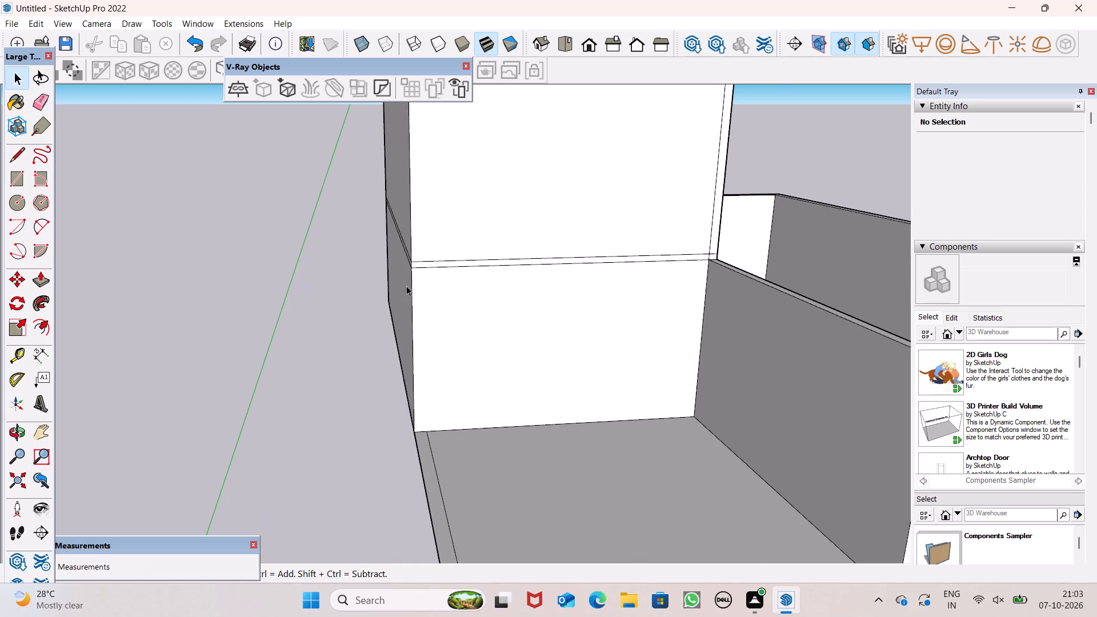
middle_drag(432, 315, 506, 304)
scroll(474, 272, down, 4)
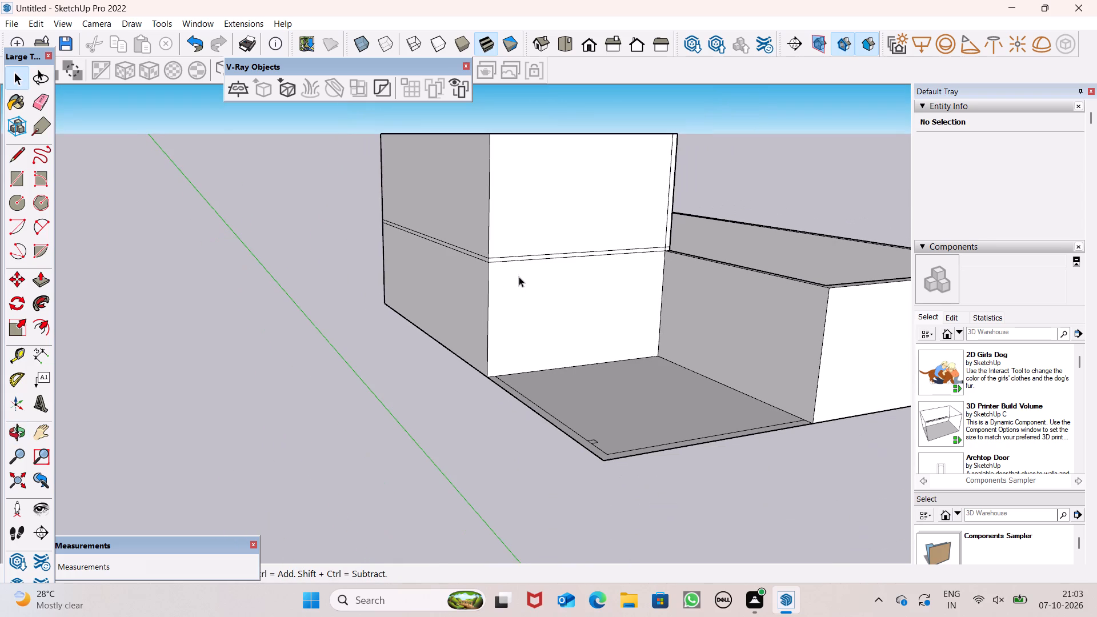
click(35, 282)
scroll(574, 237, up, 2)
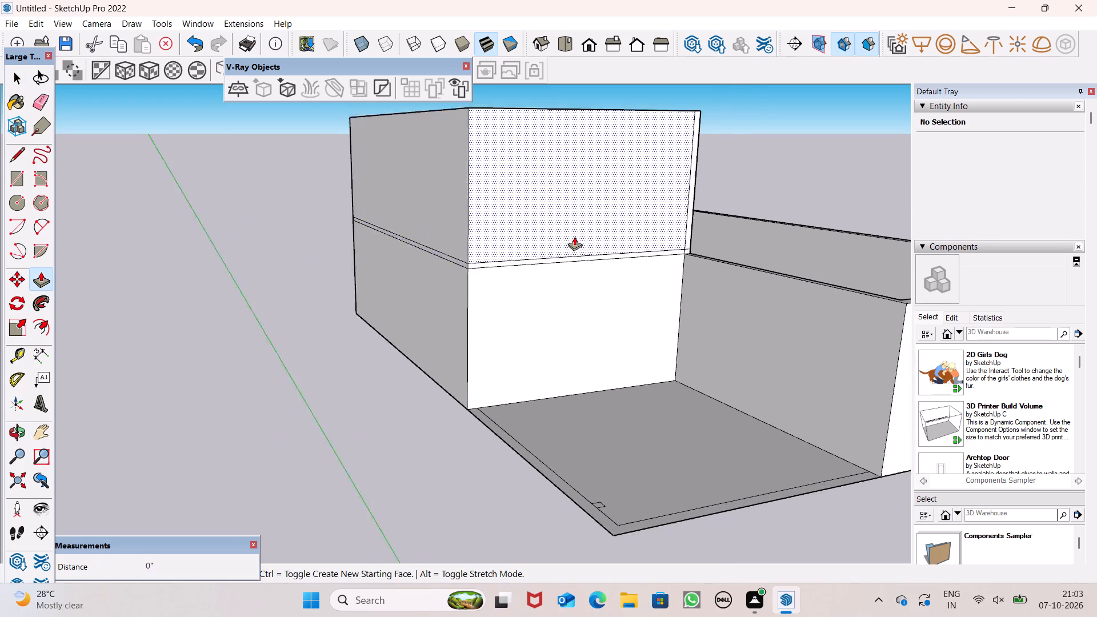
scroll(574, 237, up, 3)
drag(483, 273, 746, 410)
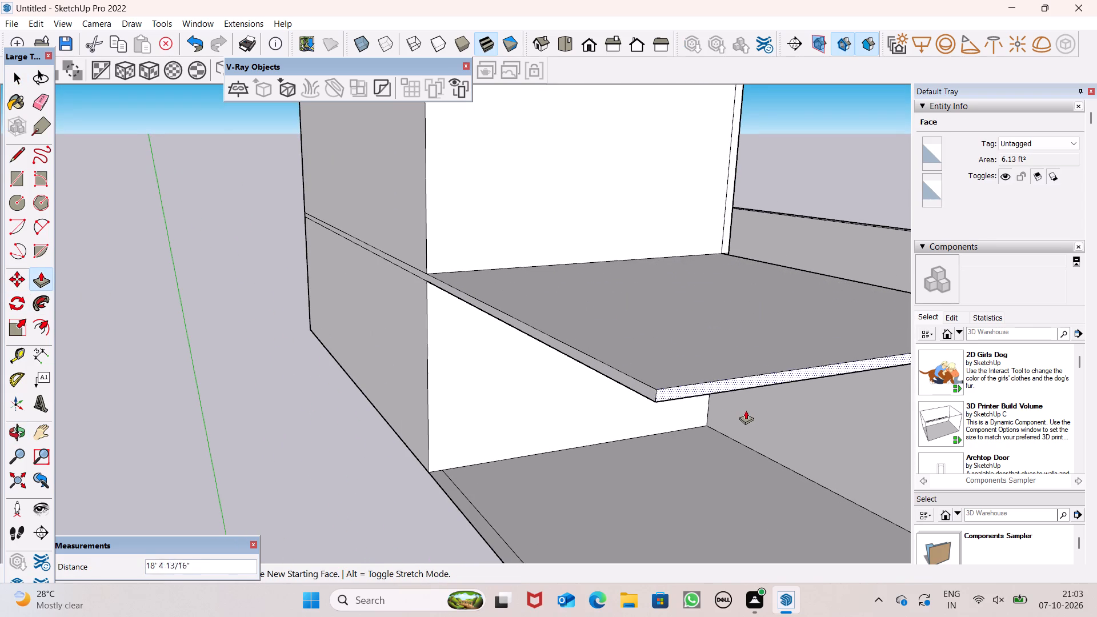
drag(746, 410, 753, 413)
scroll(559, 299, down, 3)
scroll(464, 263, down, 5)
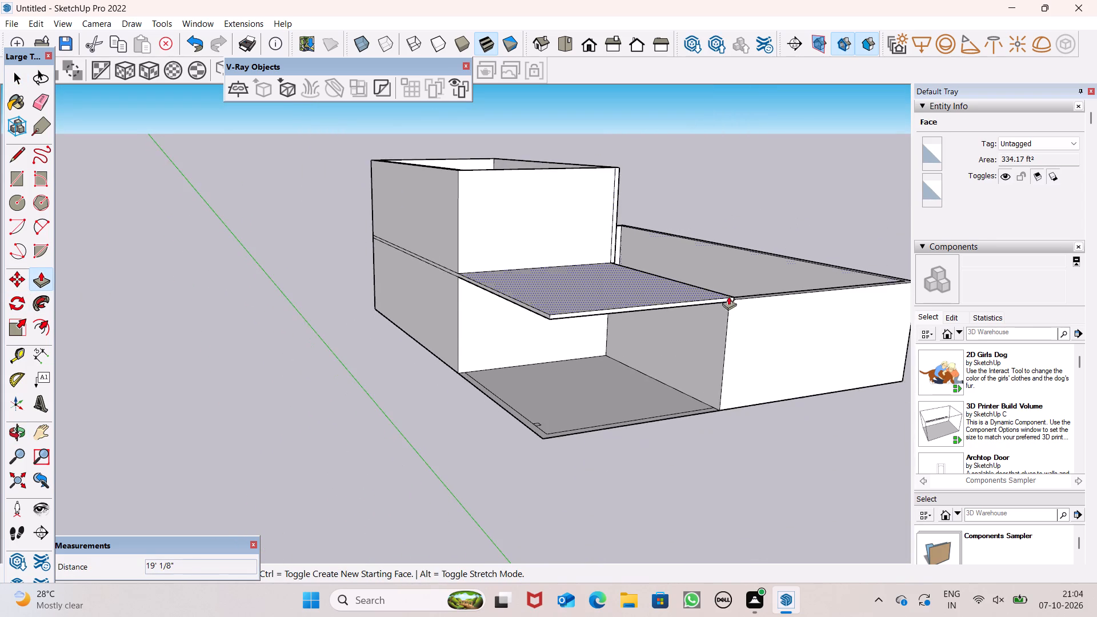
Push the slab's front edge back about 6 1/8" to line up with the large room's front wall.
scroll(734, 298, up, 4)
middle_drag(698, 361, 580, 349)
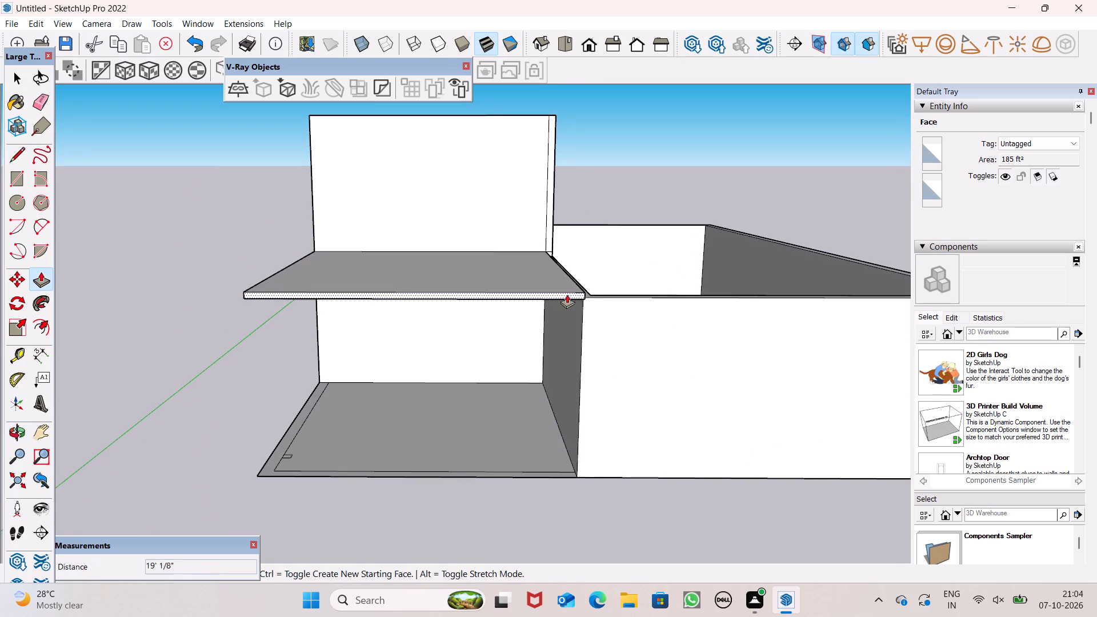
drag(570, 295, 632, 304)
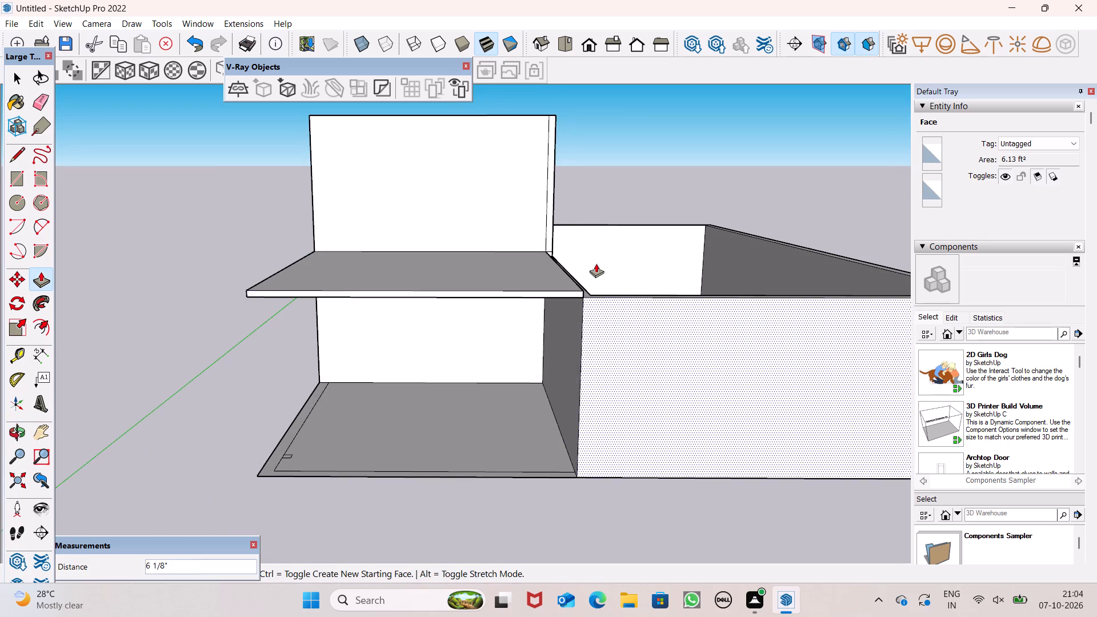
scroll(596, 262, down, 3)
middle_drag(575, 283, 498, 311)
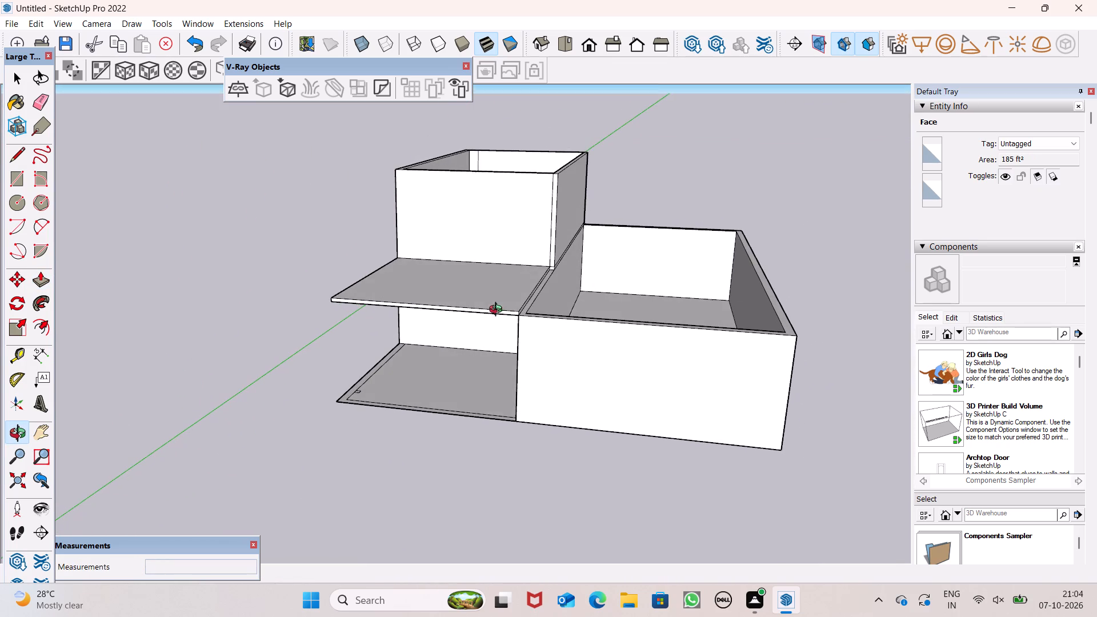
middle_drag(498, 311, 499, 310)
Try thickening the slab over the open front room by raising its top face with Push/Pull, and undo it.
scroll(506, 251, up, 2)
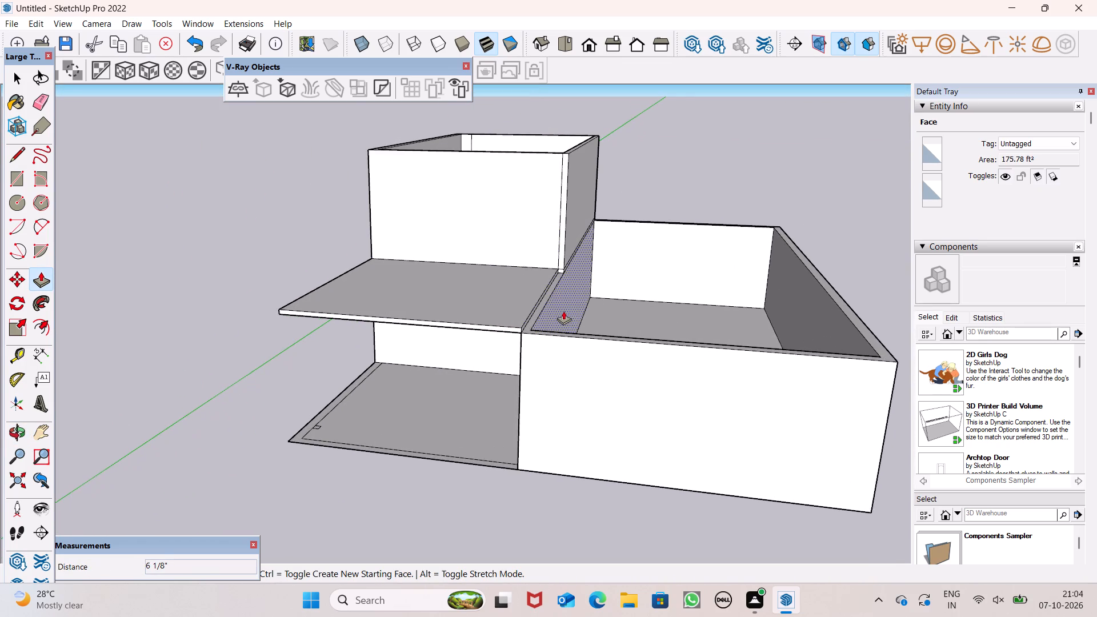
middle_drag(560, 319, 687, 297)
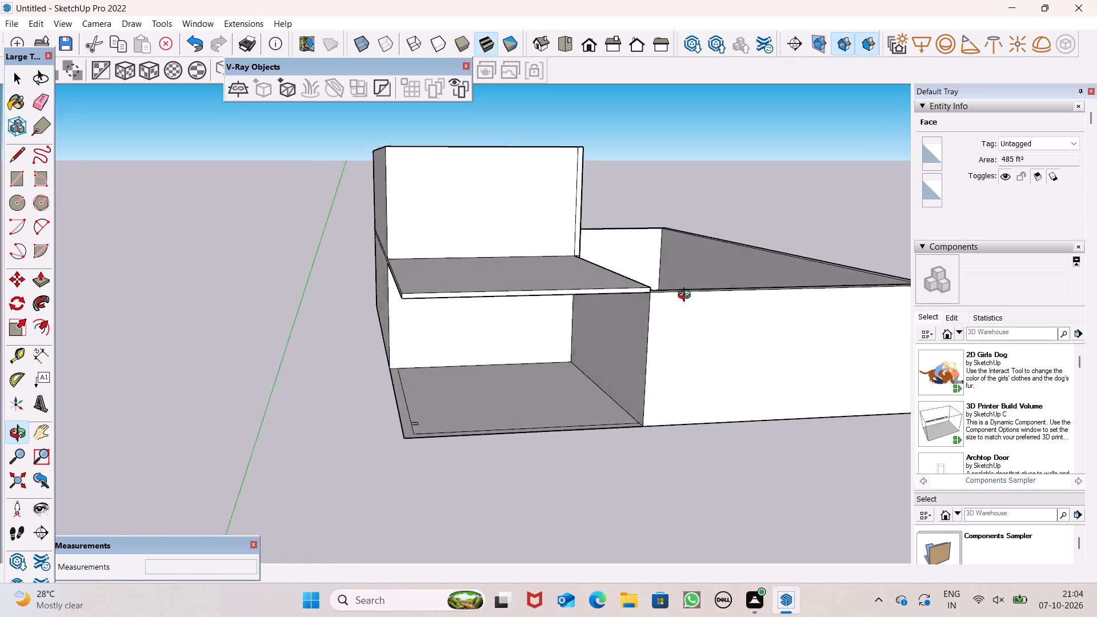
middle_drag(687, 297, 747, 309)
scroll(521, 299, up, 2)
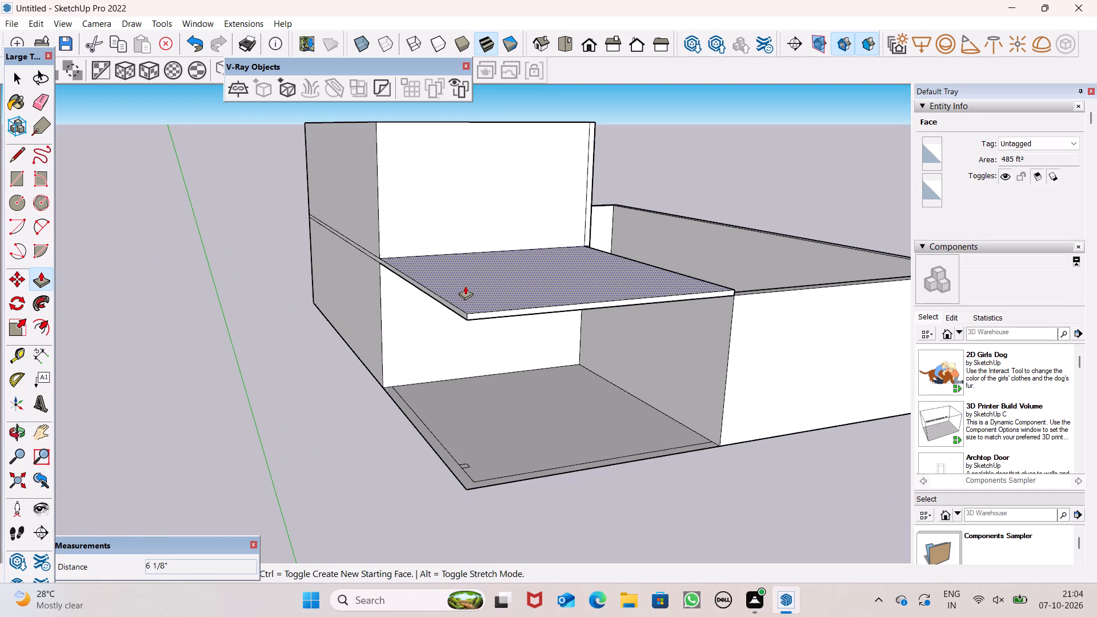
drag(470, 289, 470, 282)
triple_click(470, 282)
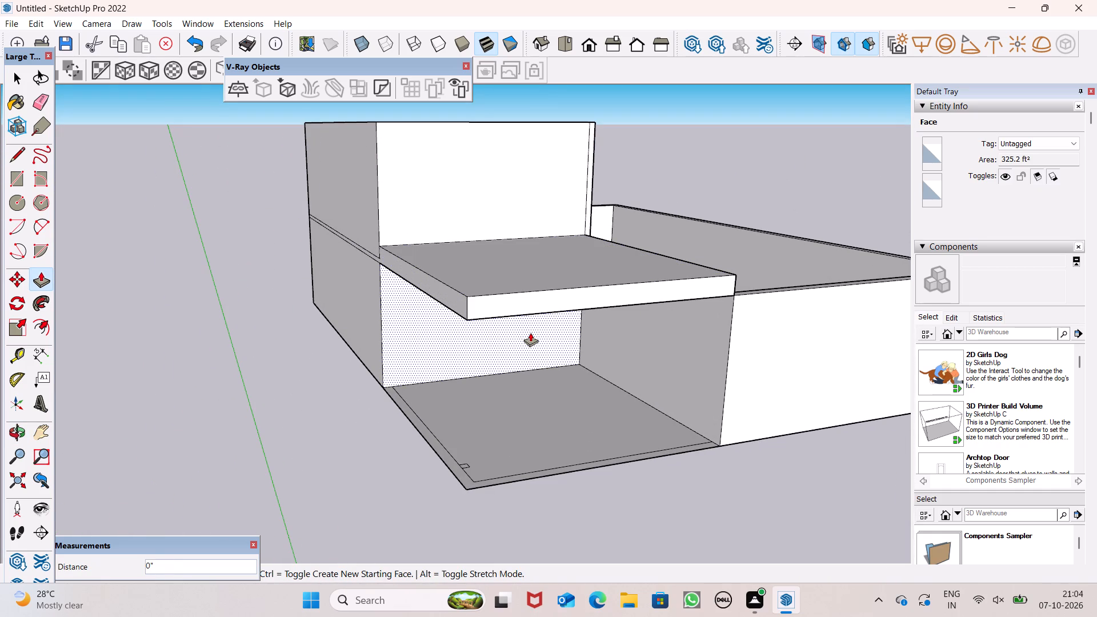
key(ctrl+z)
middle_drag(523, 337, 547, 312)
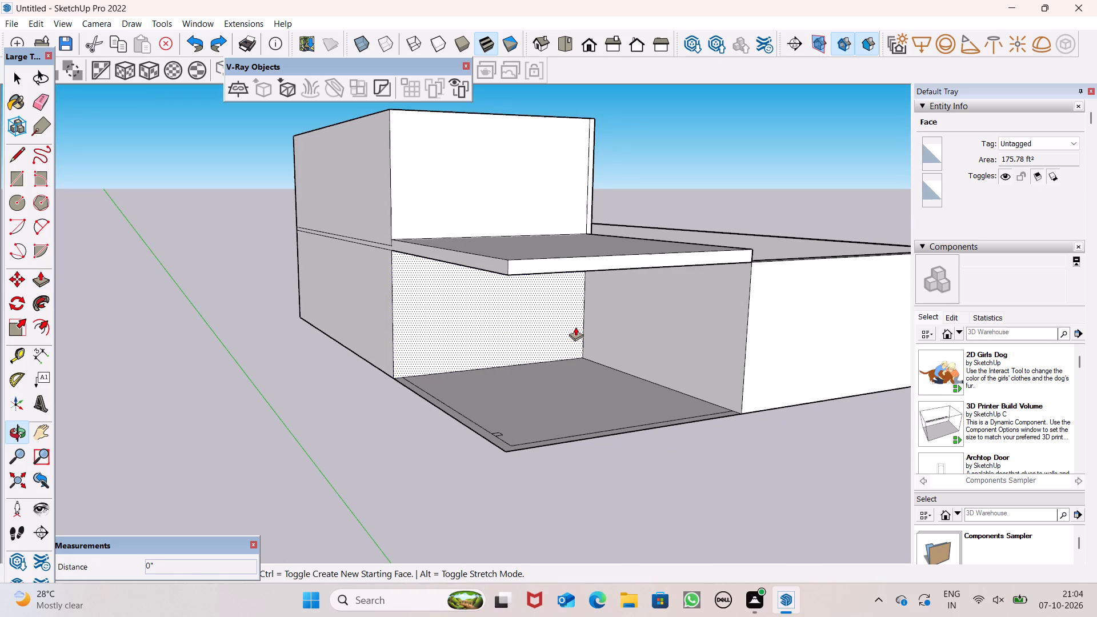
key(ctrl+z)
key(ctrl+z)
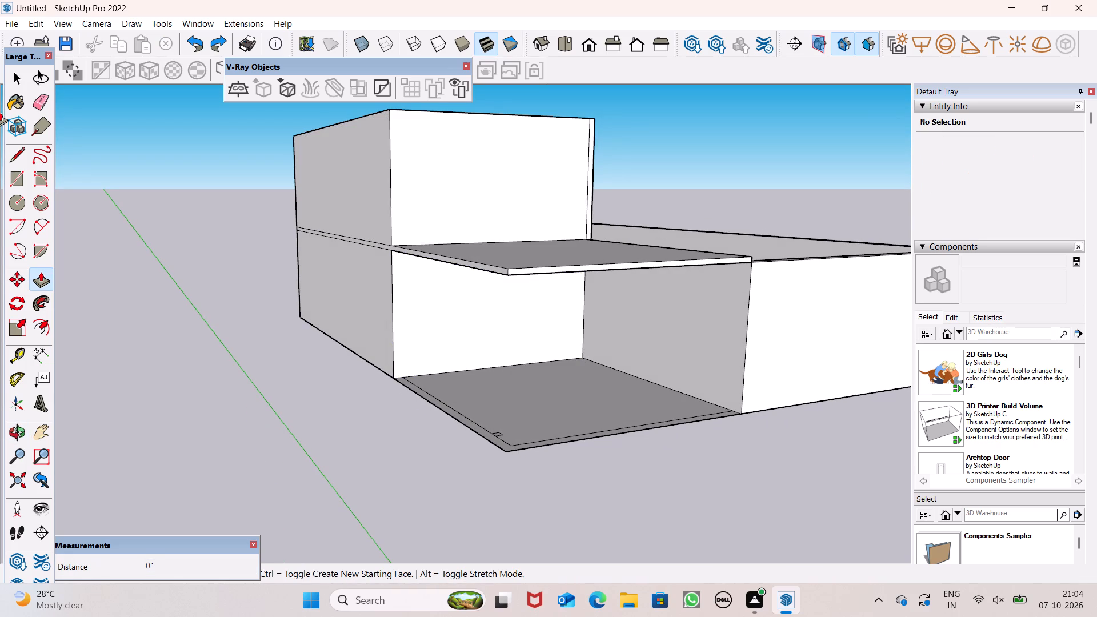
Thicken the front slab downward from its underside with Push/Pull and bring its side face and band slightly outward.
middle_drag(592, 307, 584, 165)
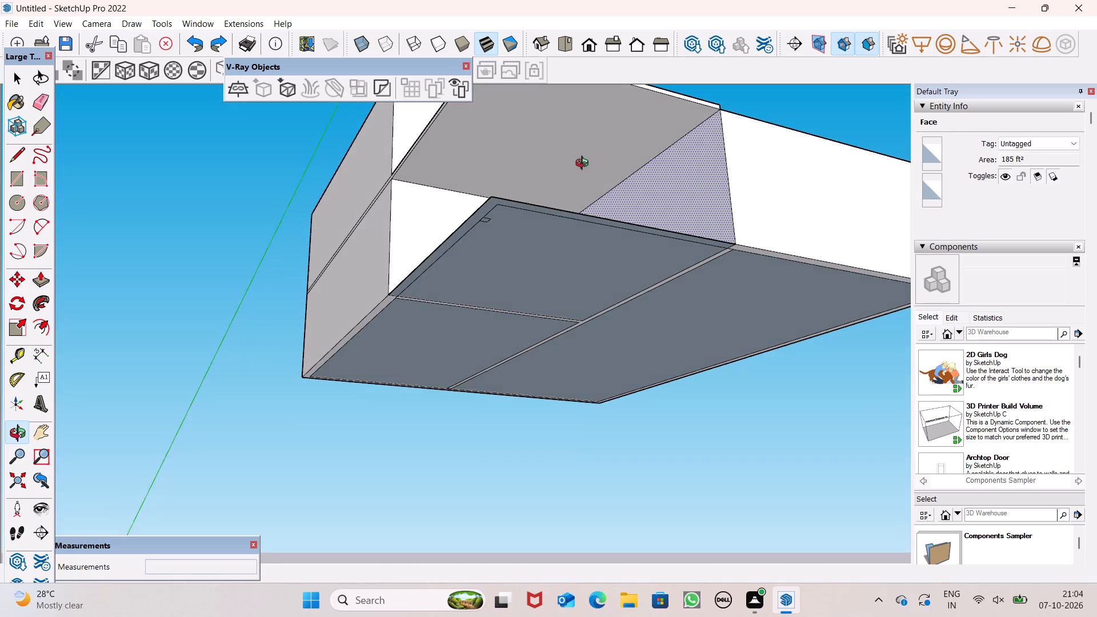
middle_drag(584, 165, 584, 161)
middle_drag(605, 203, 755, 270)
scroll(586, 152, up, 5)
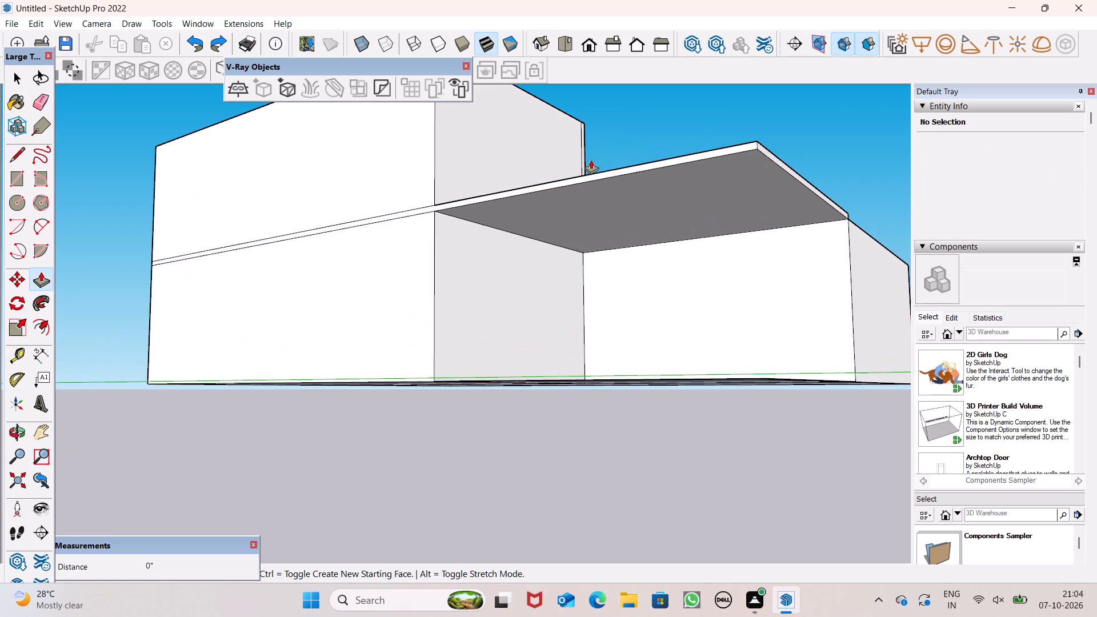
scroll(603, 182, up, 5)
drag(610, 183, 615, 193)
triple_click(615, 193)
click(616, 194)
scroll(664, 168, down, 7)
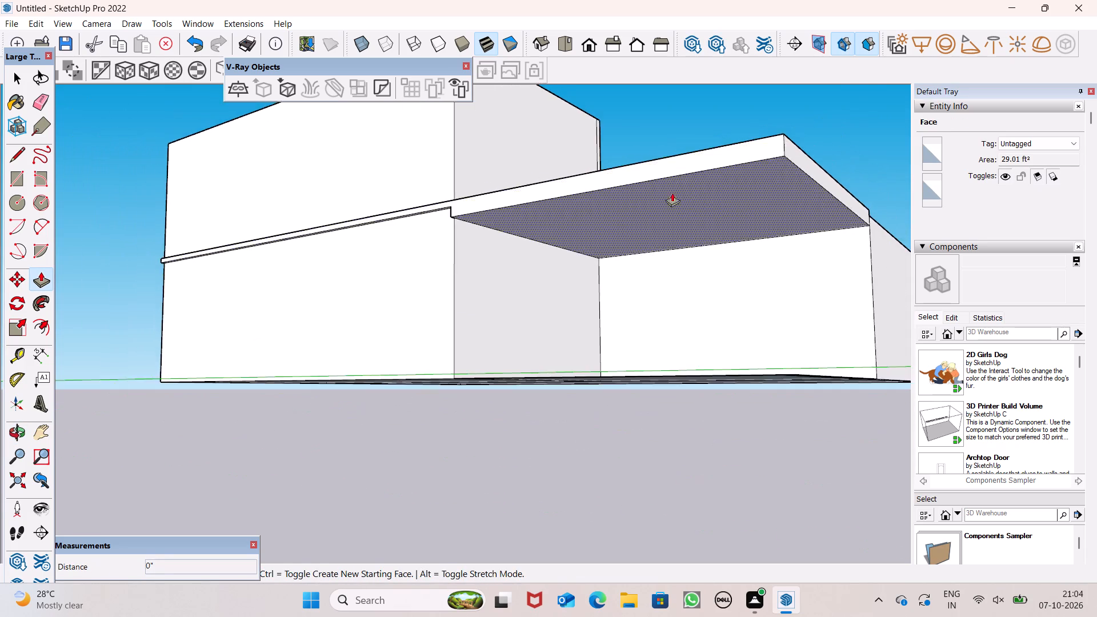
Raise the front slab's top face slightly above the side band with Push/Pull.
middle_drag(703, 195, 711, 289)
drag(696, 259, 698, 251)
triple_click(698, 251)
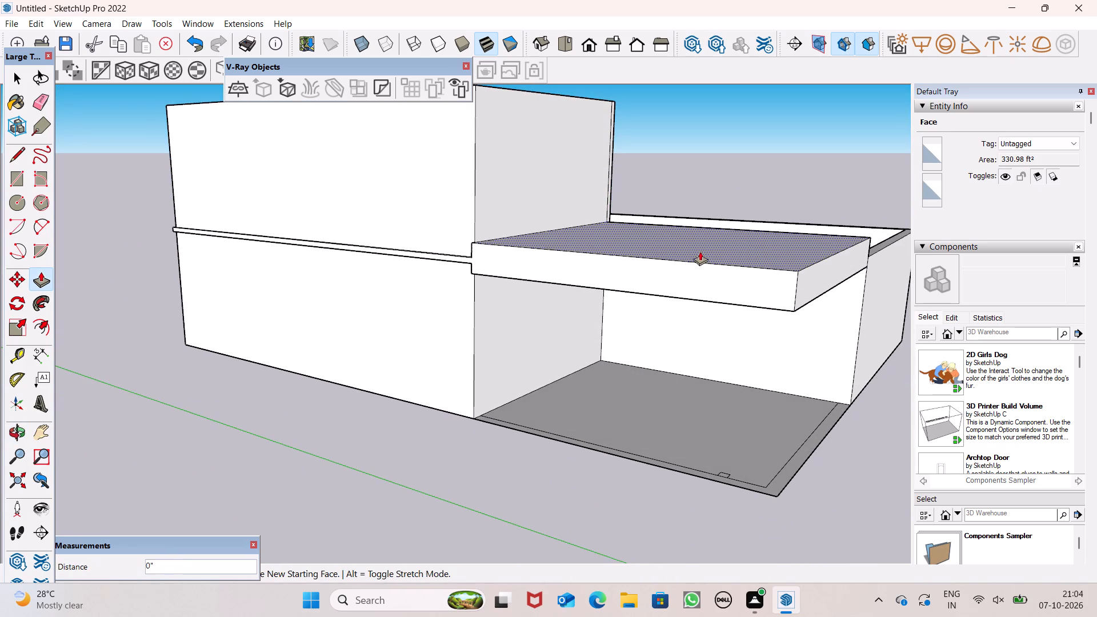
double_click(702, 254)
drag(702, 255, 704, 261)
scroll(669, 214, down, 2)
key(space)
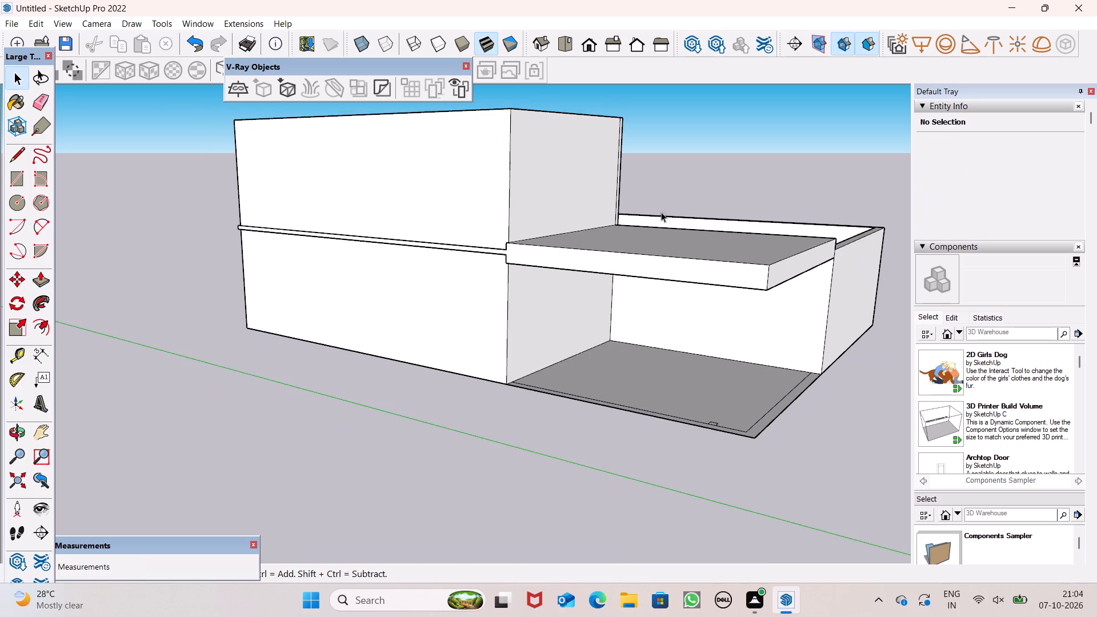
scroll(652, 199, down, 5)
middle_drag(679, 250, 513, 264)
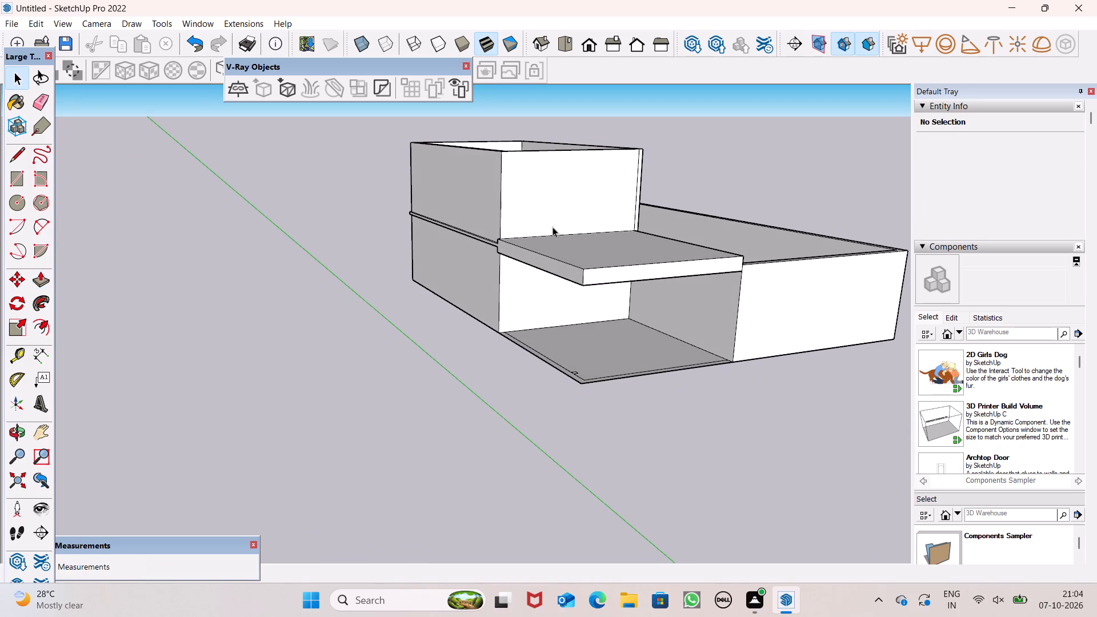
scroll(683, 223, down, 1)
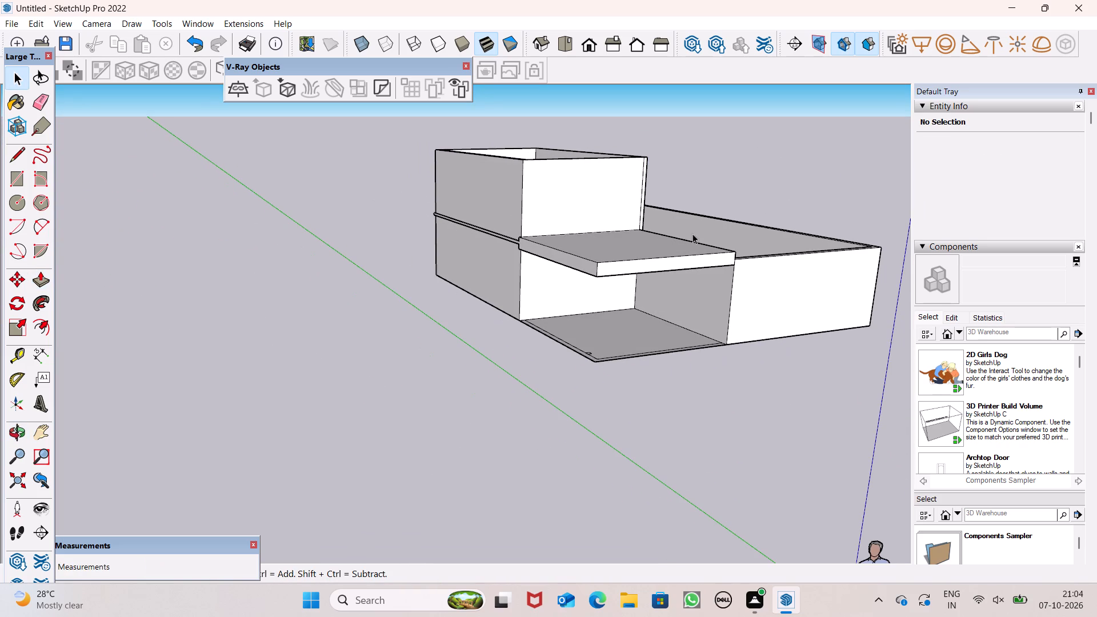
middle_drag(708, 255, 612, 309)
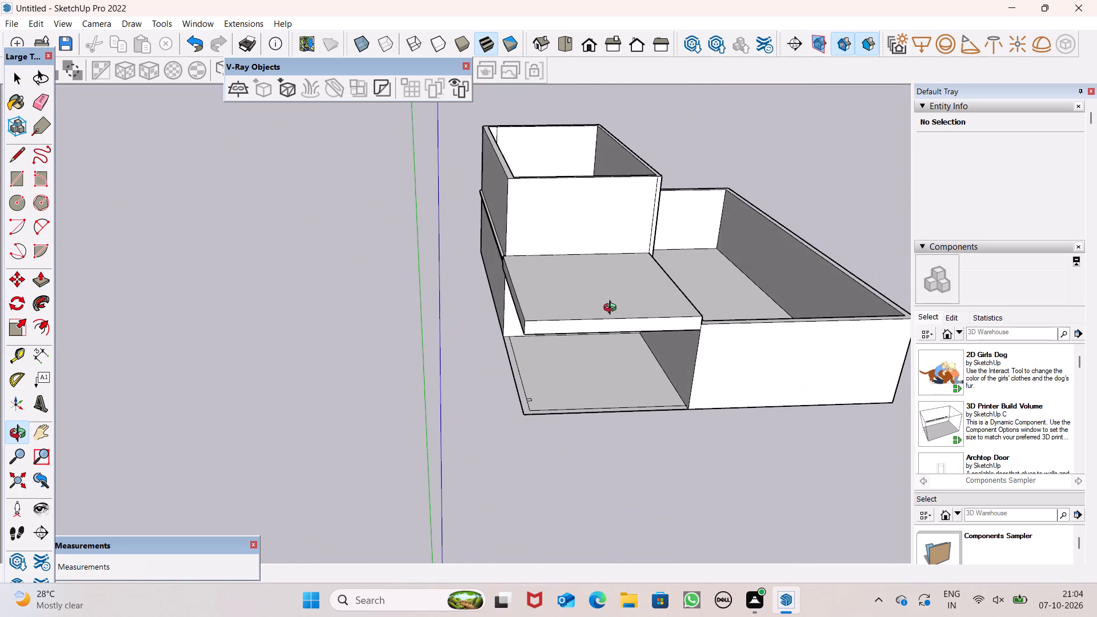
Thicken the upper room's front wall inward by moving its inner face into the room with Push/Pull.
middle_drag(612, 309, 574, 272)
scroll(607, 240, up, 1)
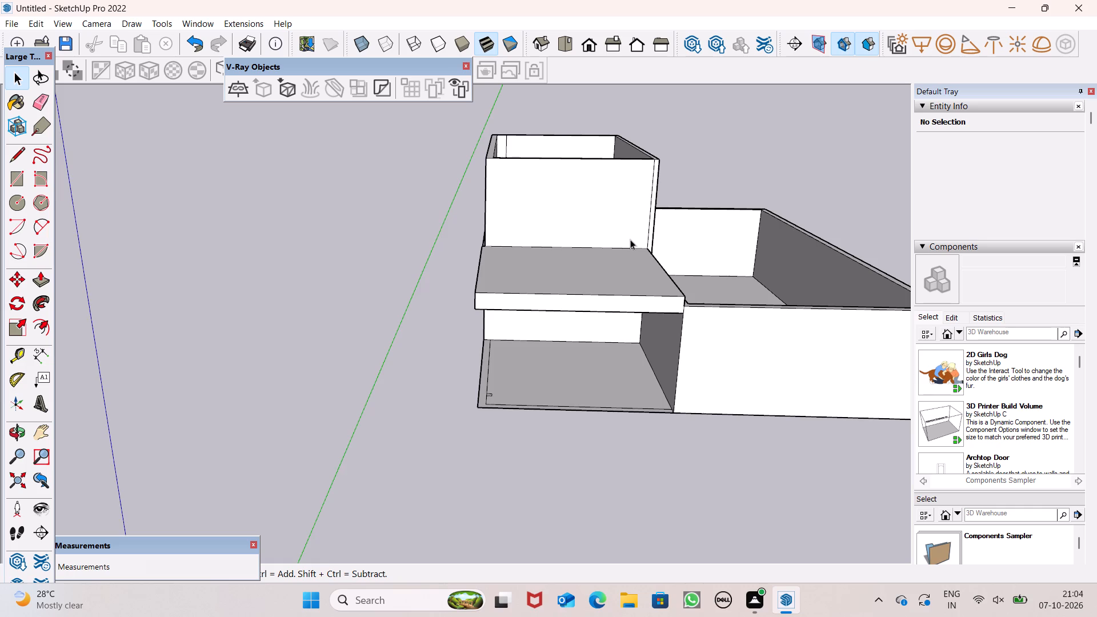
scroll(630, 239, down, 1)
scroll(627, 199, up, 1)
scroll(628, 209, down, 3)
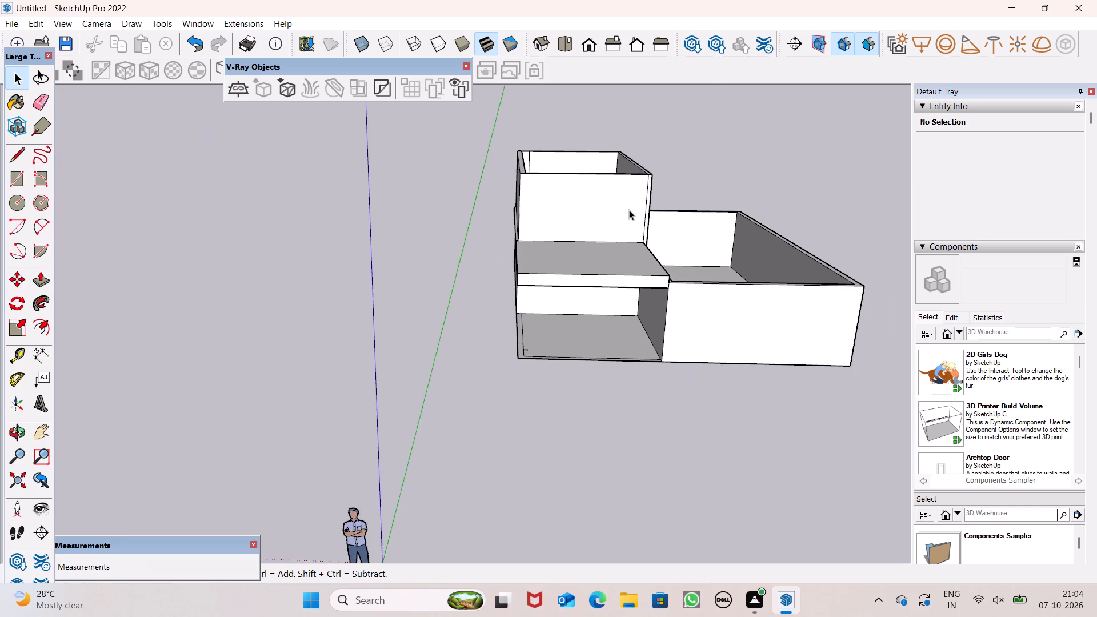
middle_drag(632, 216, 229, 413)
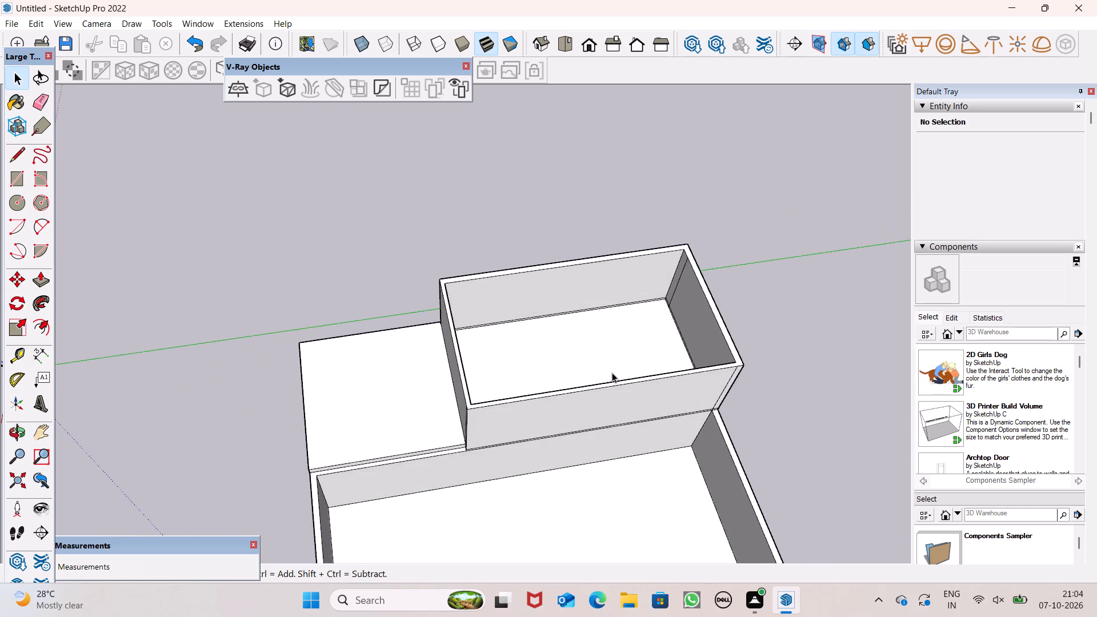
scroll(612, 373, up, 1)
middle_drag(612, 373, 390, 420)
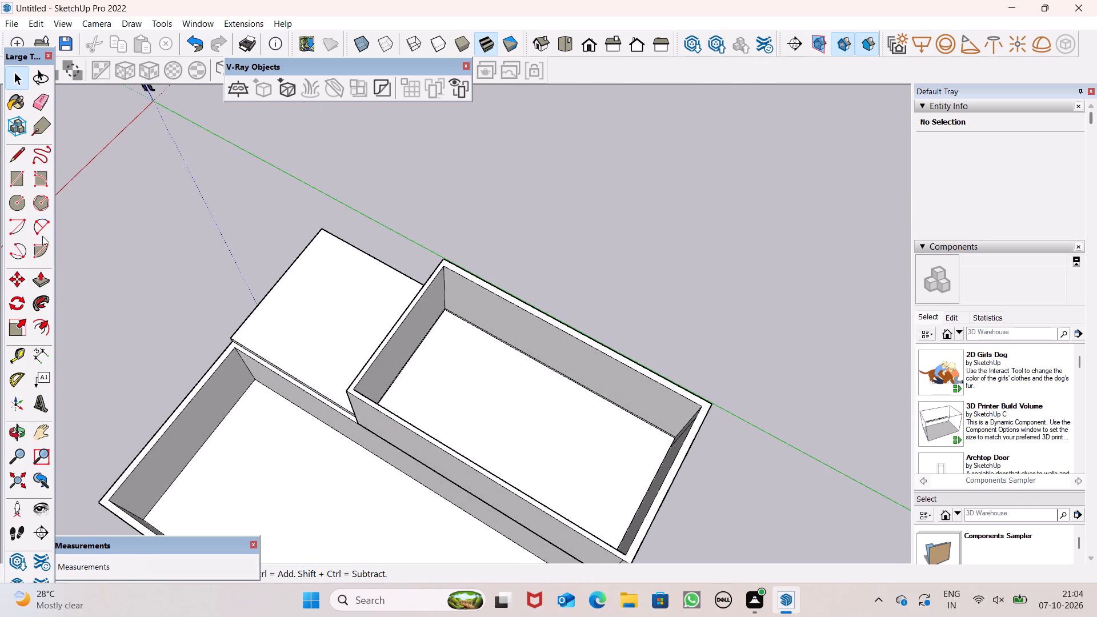
click(43, 282)
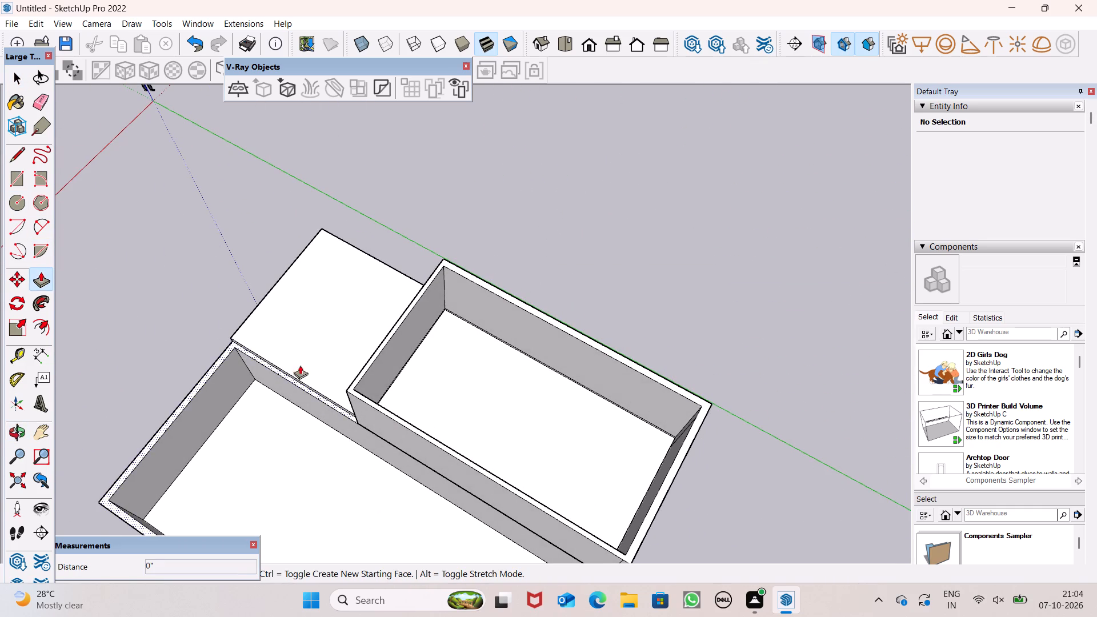
scroll(405, 358, up, 5)
drag(385, 354, 443, 402)
click(443, 402)
click(439, 402)
drag(439, 401, 431, 395)
click(431, 395)
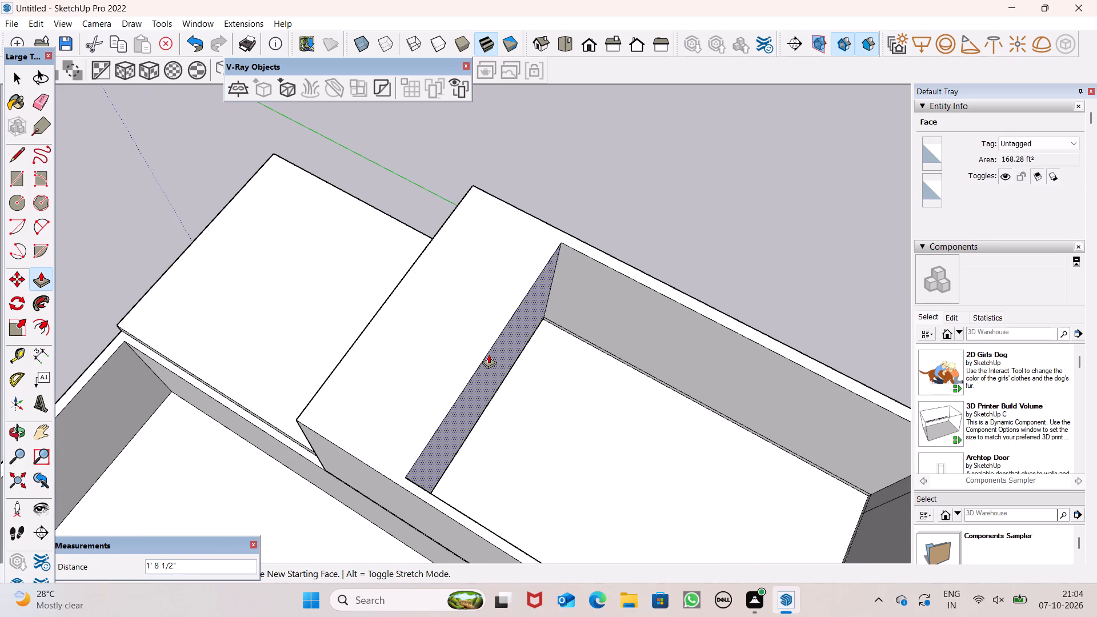
click(459, 345)
Push the upper room's front wall outer face back toward the room in stages, leaving a thin wall set back from the slab.
scroll(538, 328, down, 6)
middle_drag(566, 344, 981, 235)
middle_drag(432, 287, 674, 269)
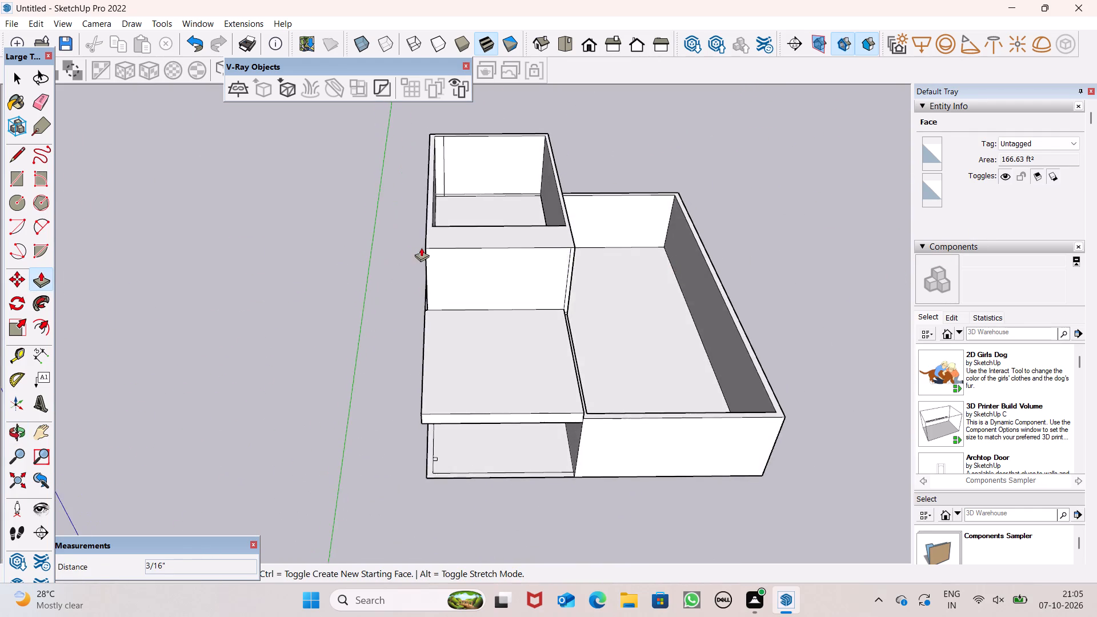
scroll(421, 247, up, 8)
middle_drag(456, 270, 486, 336)
drag(512, 338, 502, 307)
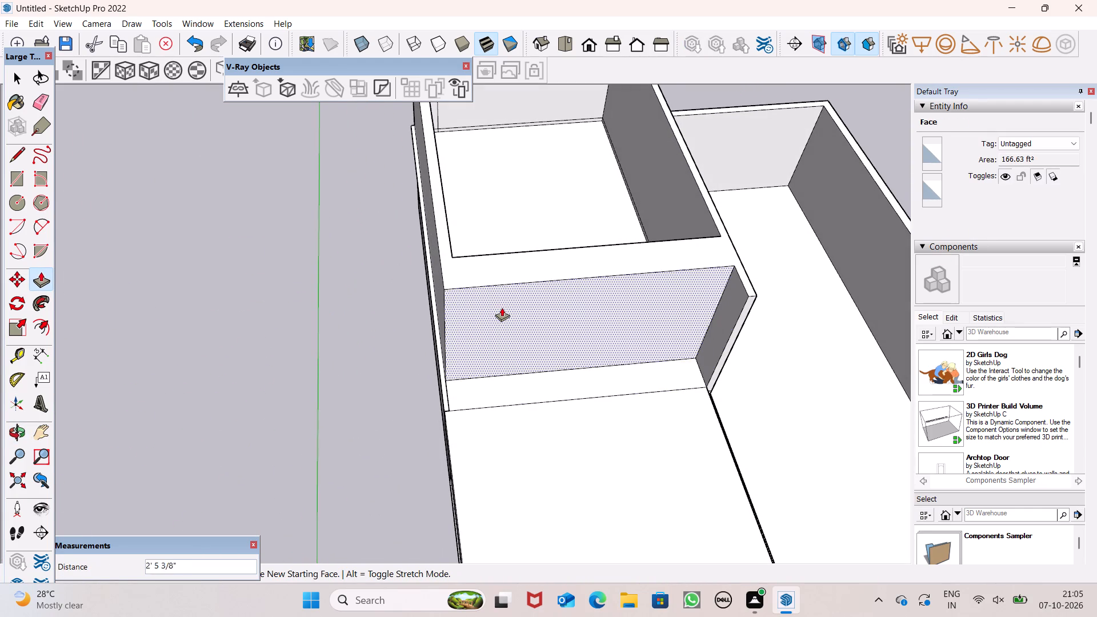
drag(502, 307, 501, 296)
click(501, 296)
click(501, 291)
click(499, 283)
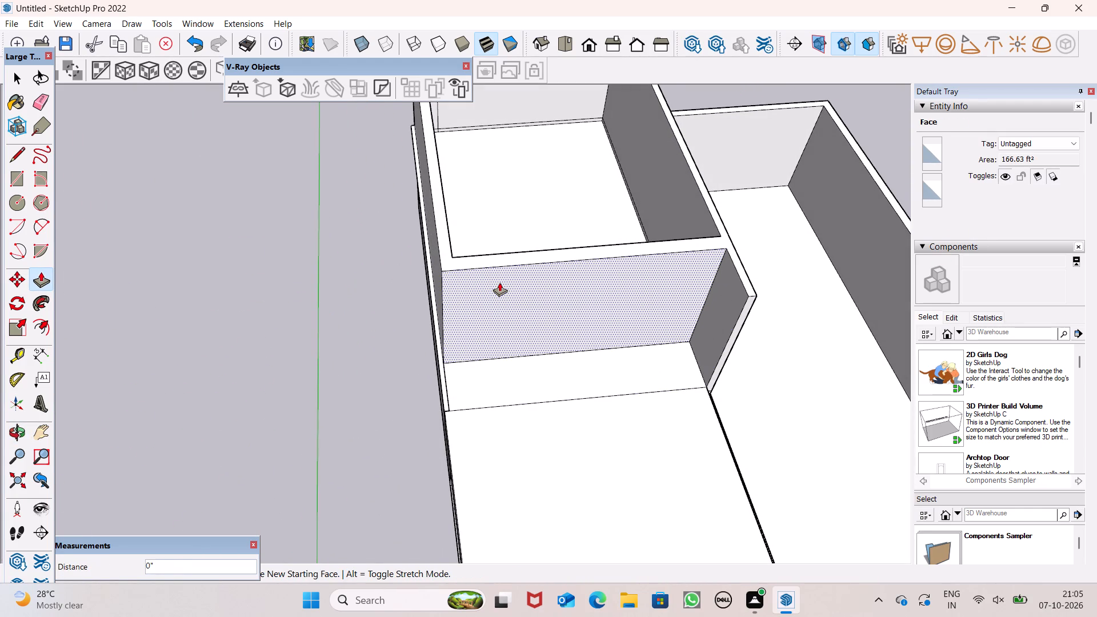
double_click(499, 279)
click(497, 277)
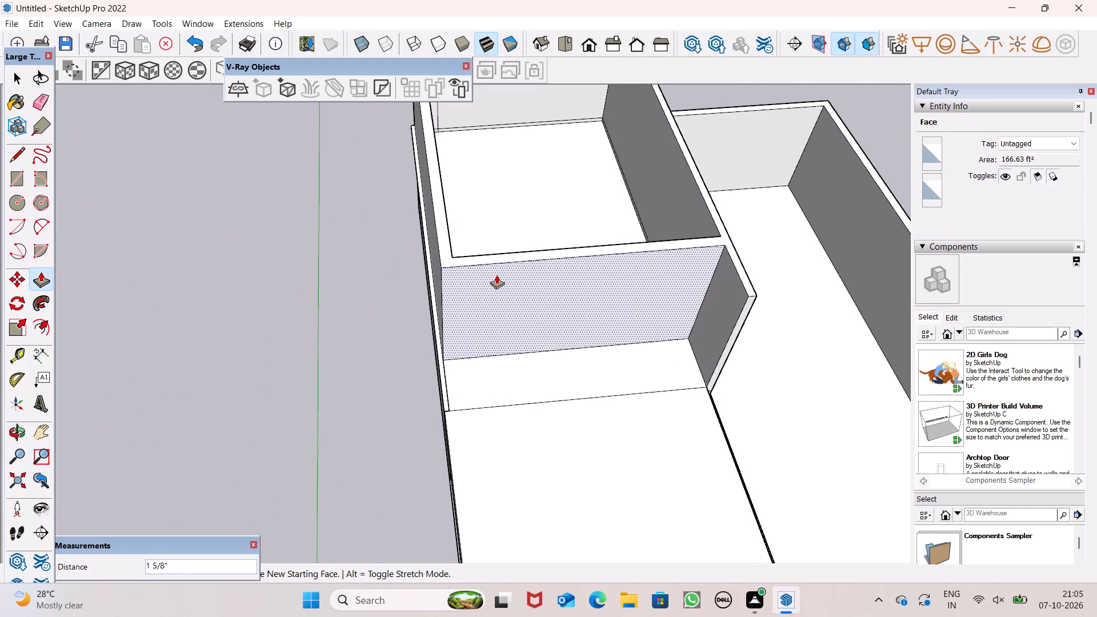
key(space)
click(338, 327)
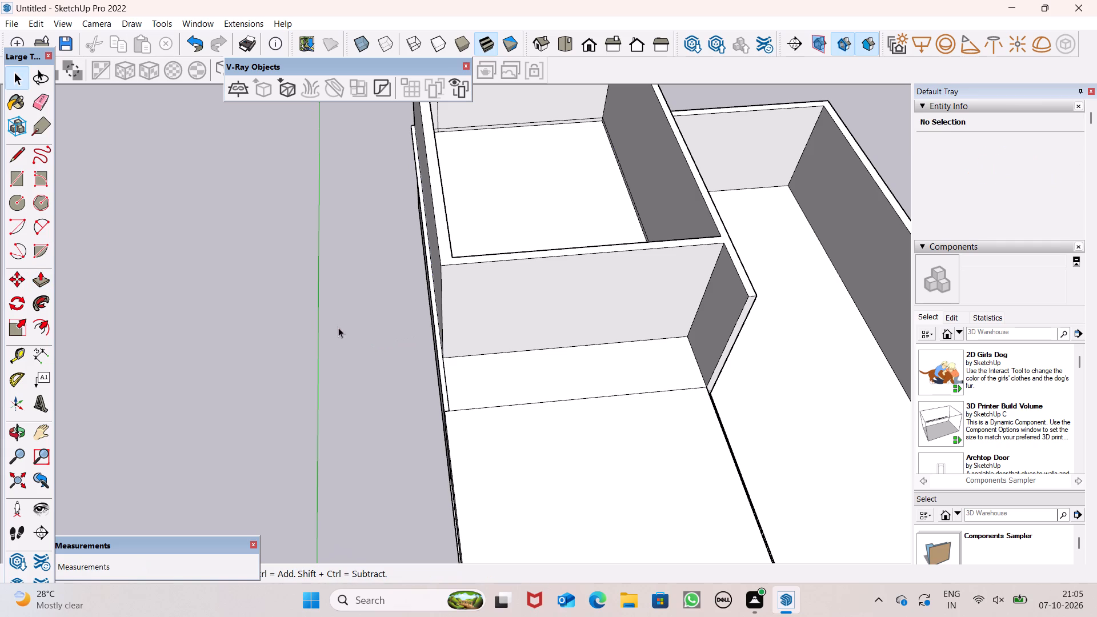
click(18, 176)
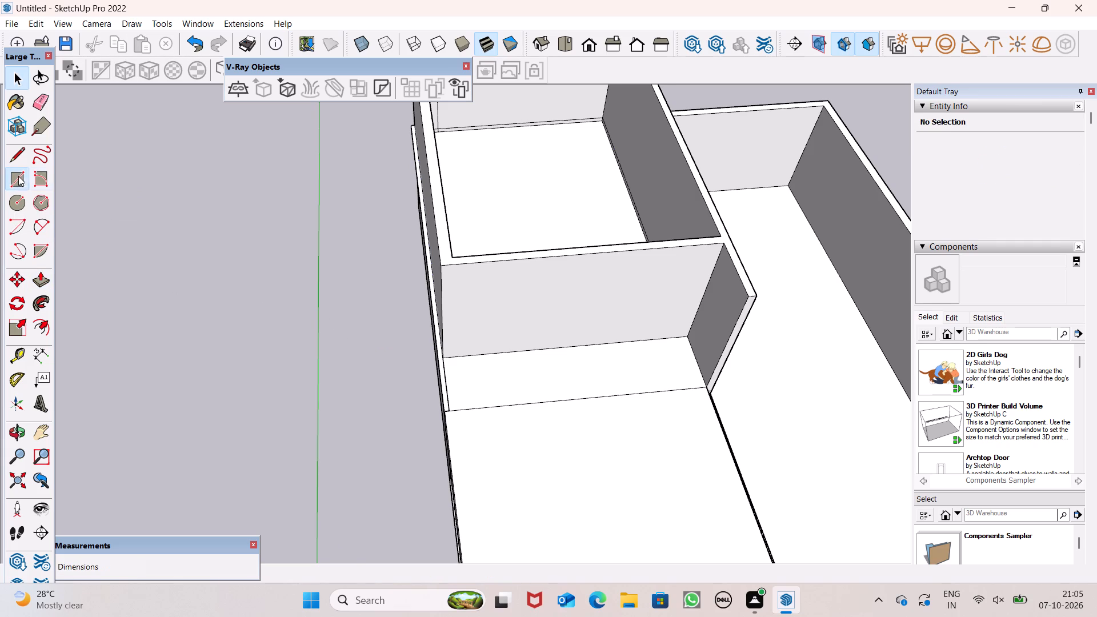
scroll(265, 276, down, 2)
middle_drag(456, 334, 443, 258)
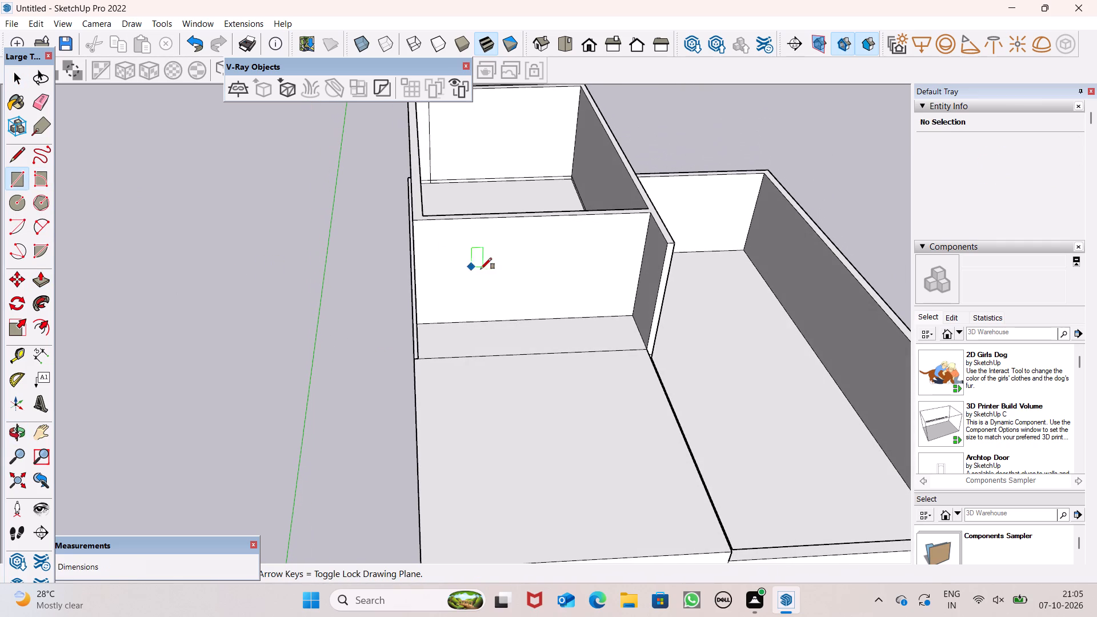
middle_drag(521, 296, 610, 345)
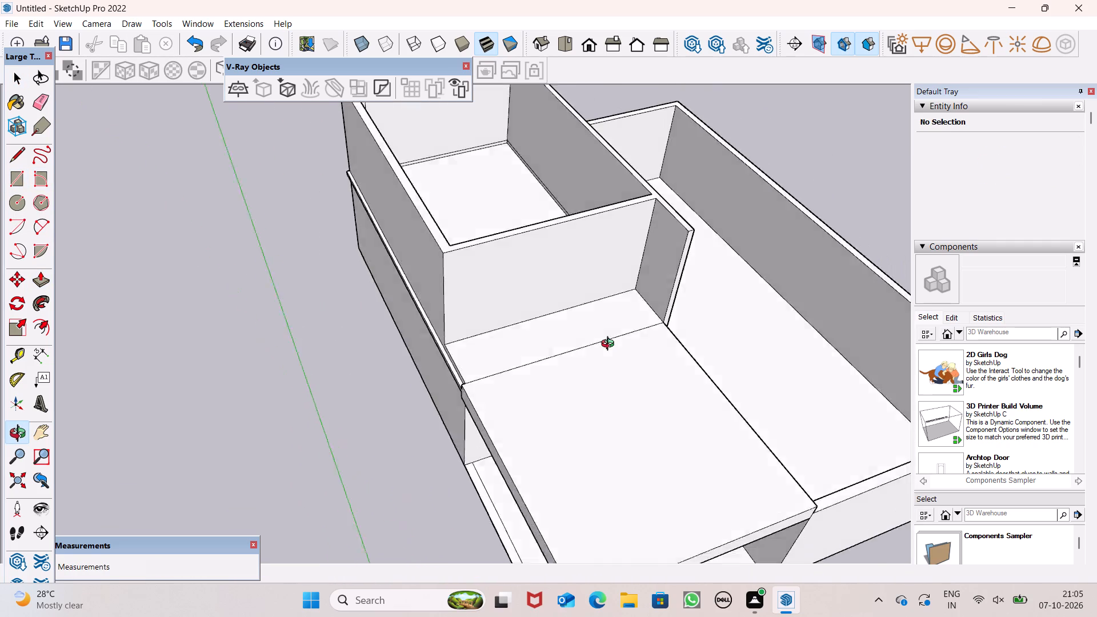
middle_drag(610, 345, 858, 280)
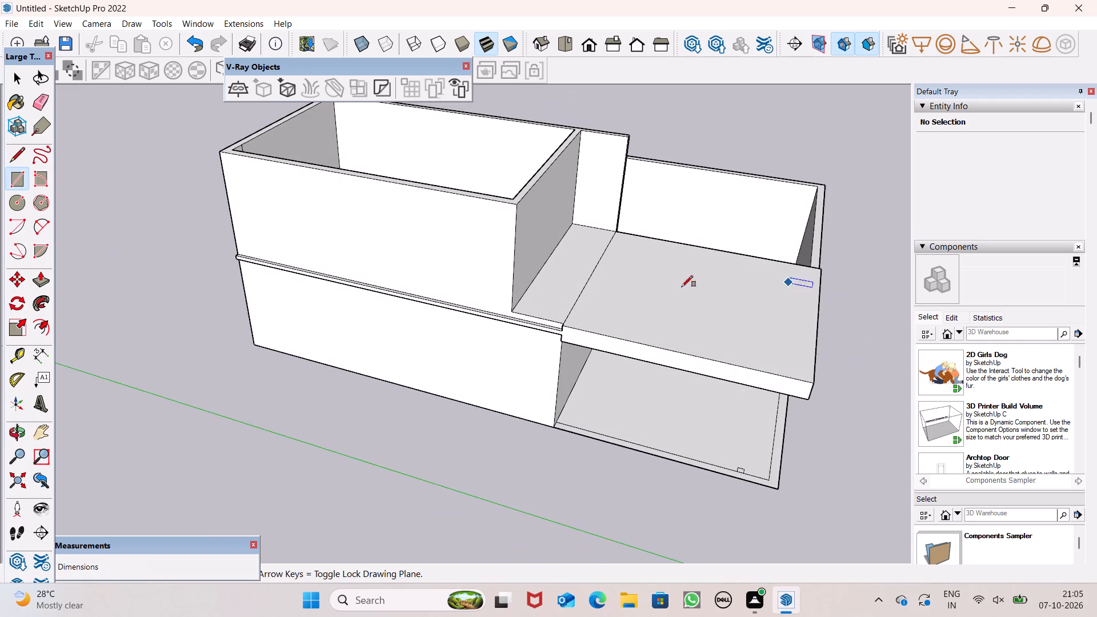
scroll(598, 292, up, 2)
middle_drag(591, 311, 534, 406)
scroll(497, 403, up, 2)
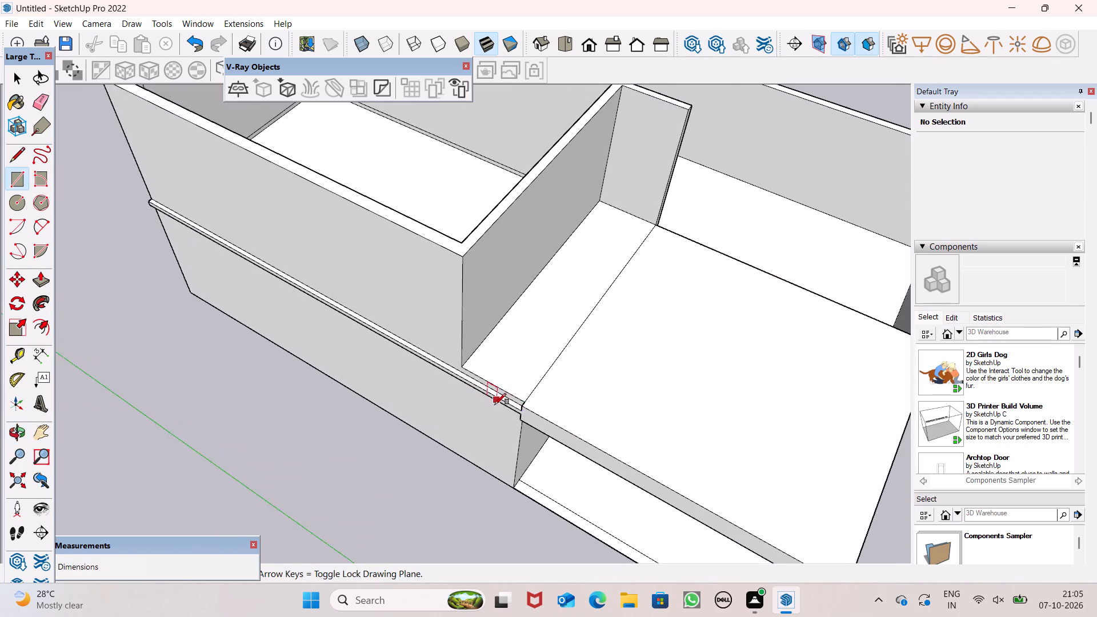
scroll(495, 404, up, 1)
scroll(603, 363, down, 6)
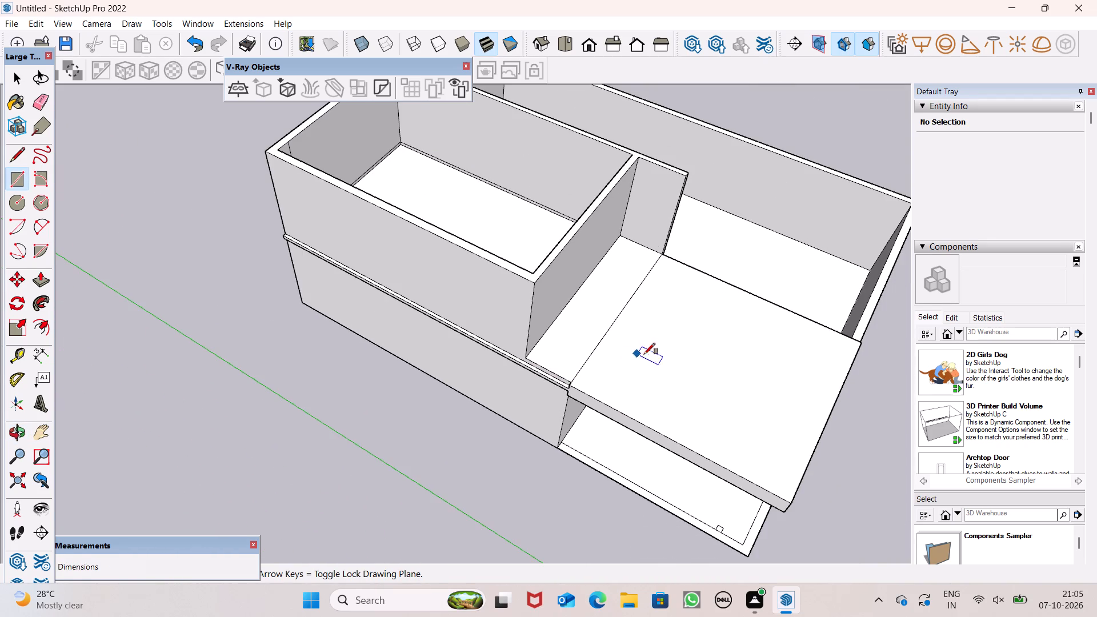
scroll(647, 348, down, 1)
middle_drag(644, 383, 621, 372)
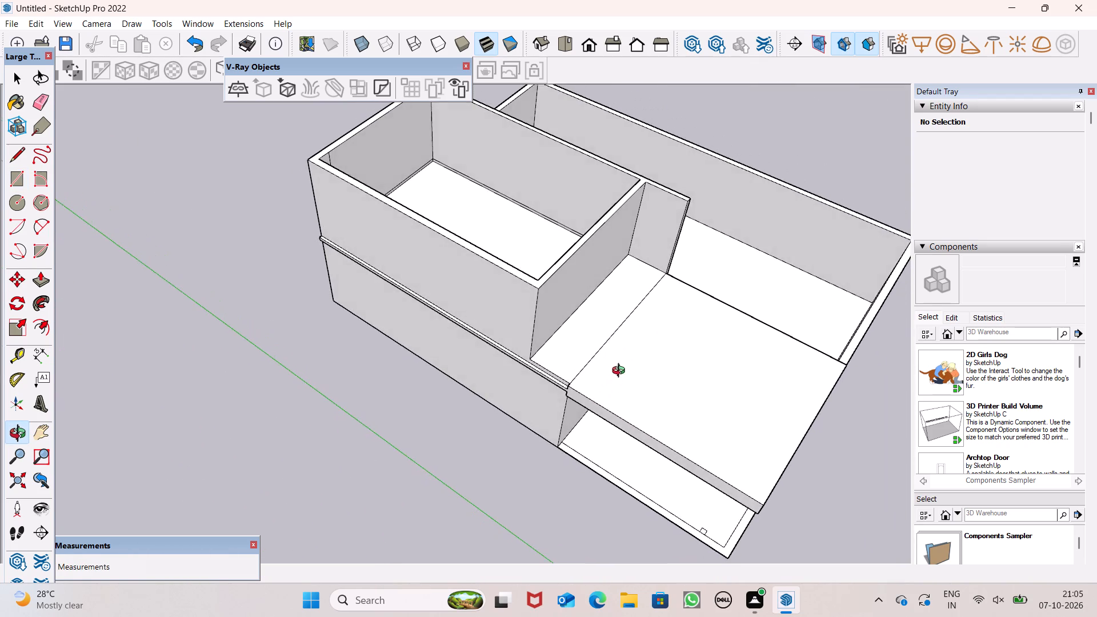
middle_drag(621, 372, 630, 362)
Push the outer face of the upper room's side wall above the side band inward about 5 1/2" with Push/Pull.
scroll(385, 267, up, 5)
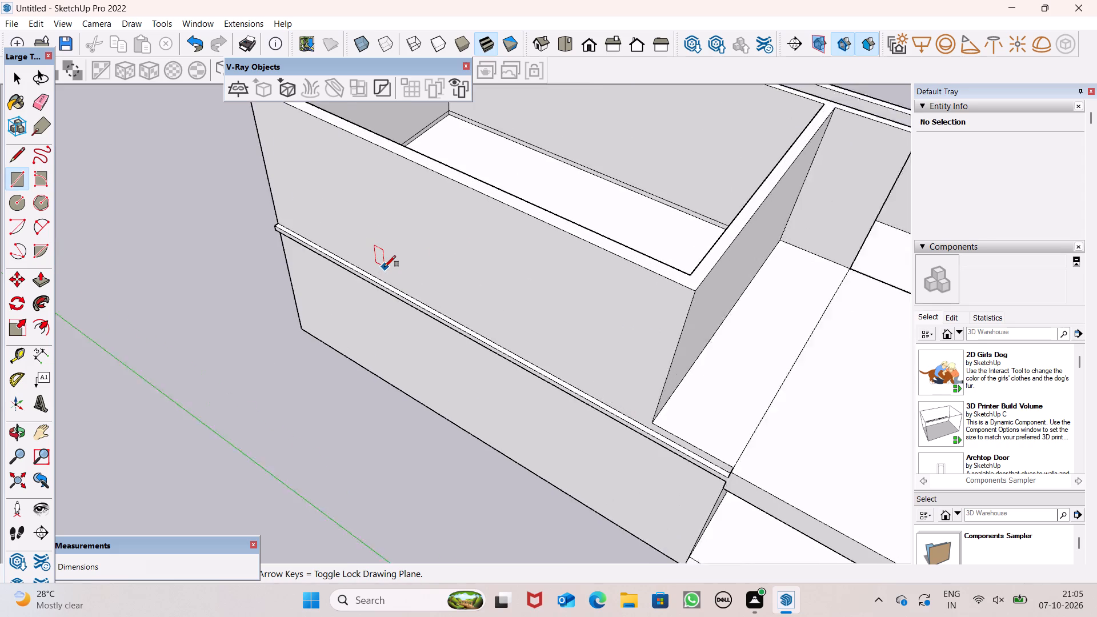
scroll(385, 267, up, 1)
middle_drag(429, 285, 571, 294)
scroll(575, 293, up, 1)
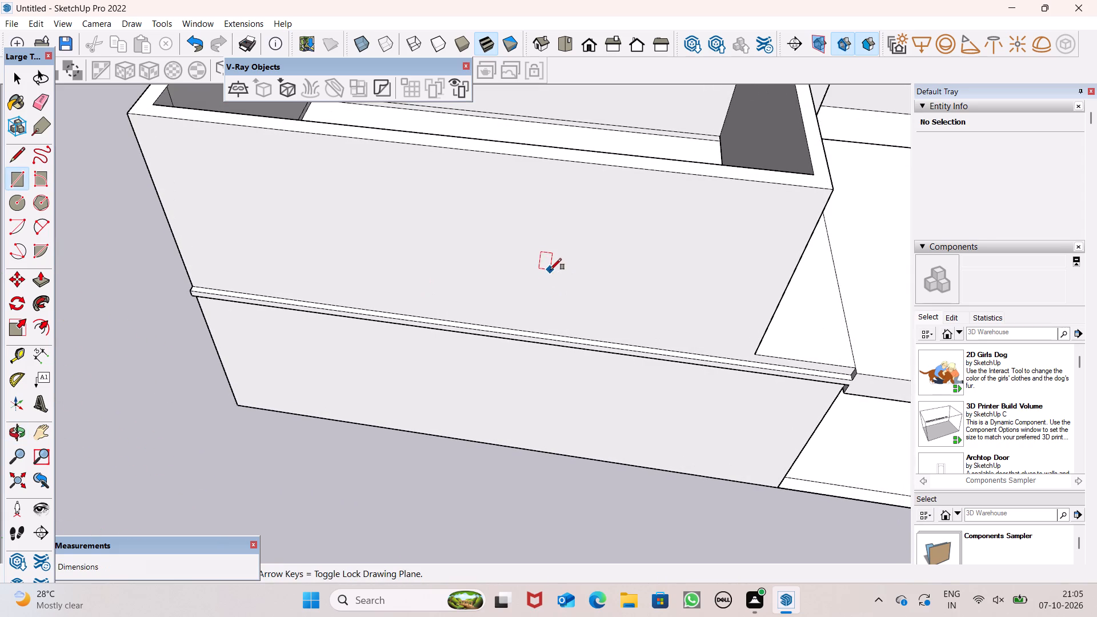
click(47, 282)
drag(471, 279, 477, 273)
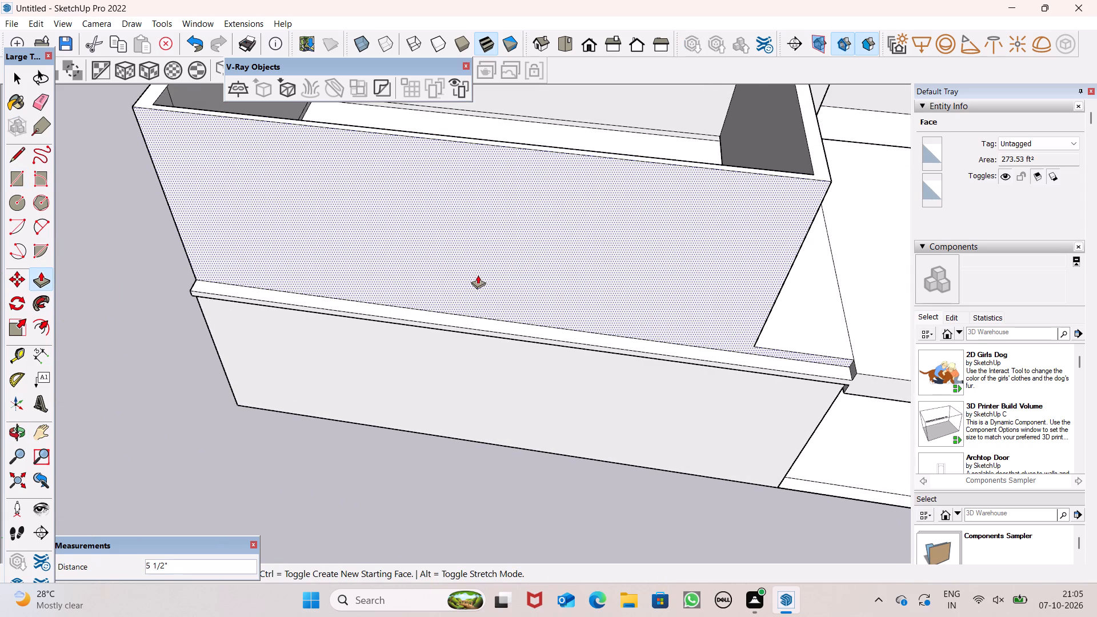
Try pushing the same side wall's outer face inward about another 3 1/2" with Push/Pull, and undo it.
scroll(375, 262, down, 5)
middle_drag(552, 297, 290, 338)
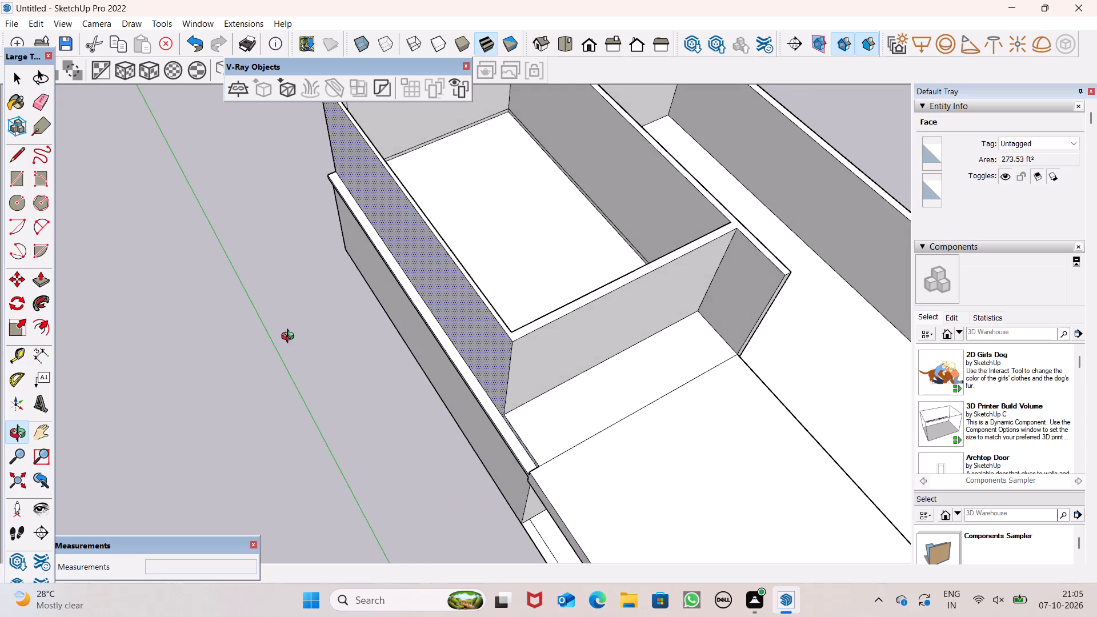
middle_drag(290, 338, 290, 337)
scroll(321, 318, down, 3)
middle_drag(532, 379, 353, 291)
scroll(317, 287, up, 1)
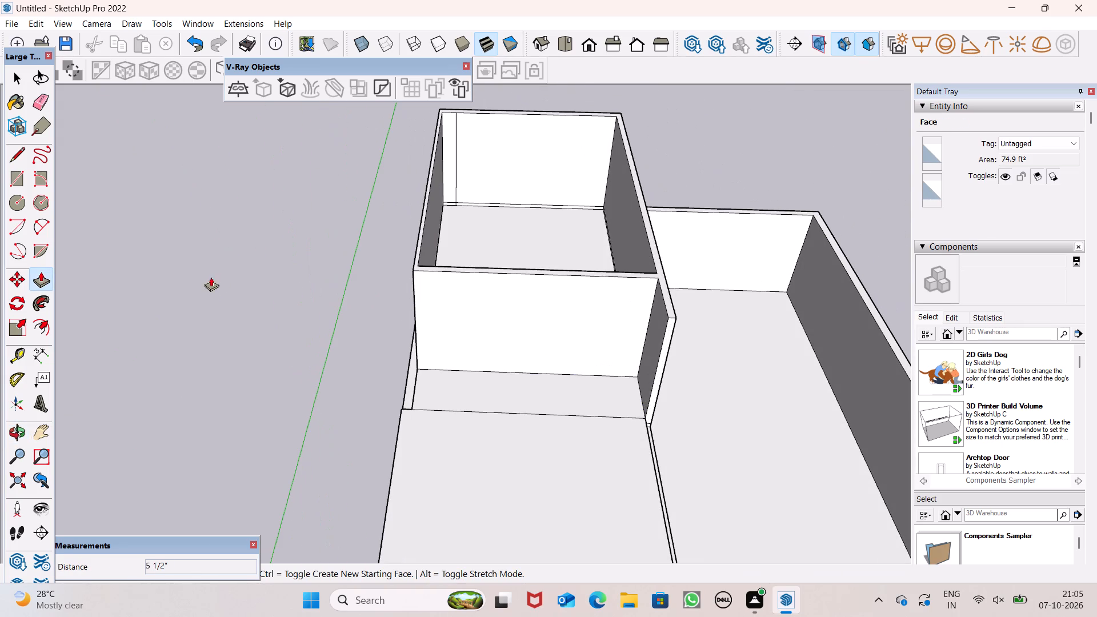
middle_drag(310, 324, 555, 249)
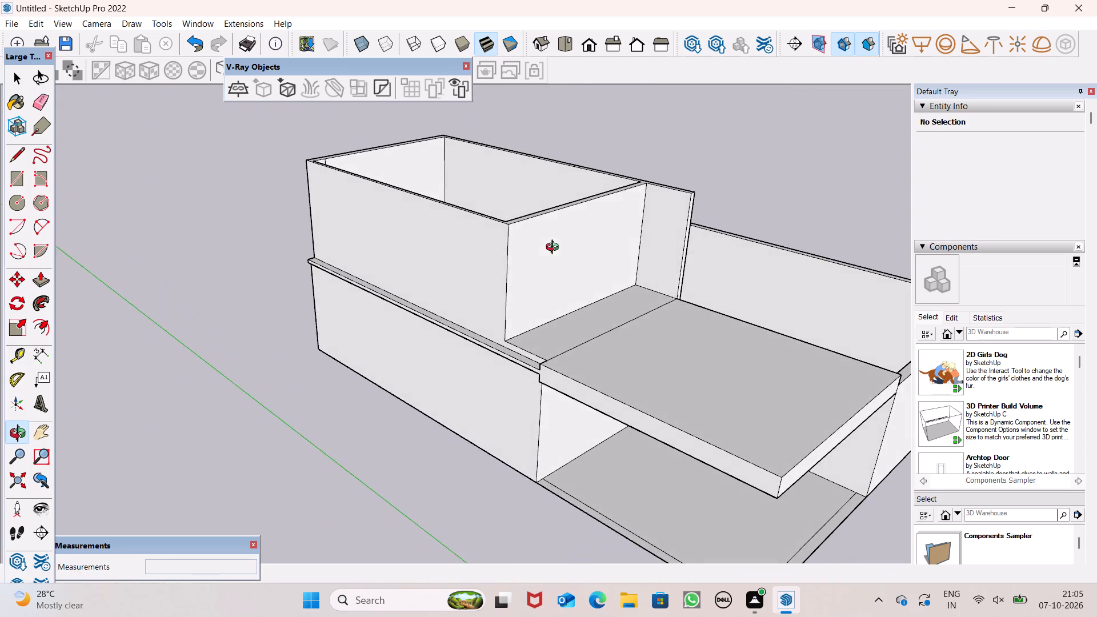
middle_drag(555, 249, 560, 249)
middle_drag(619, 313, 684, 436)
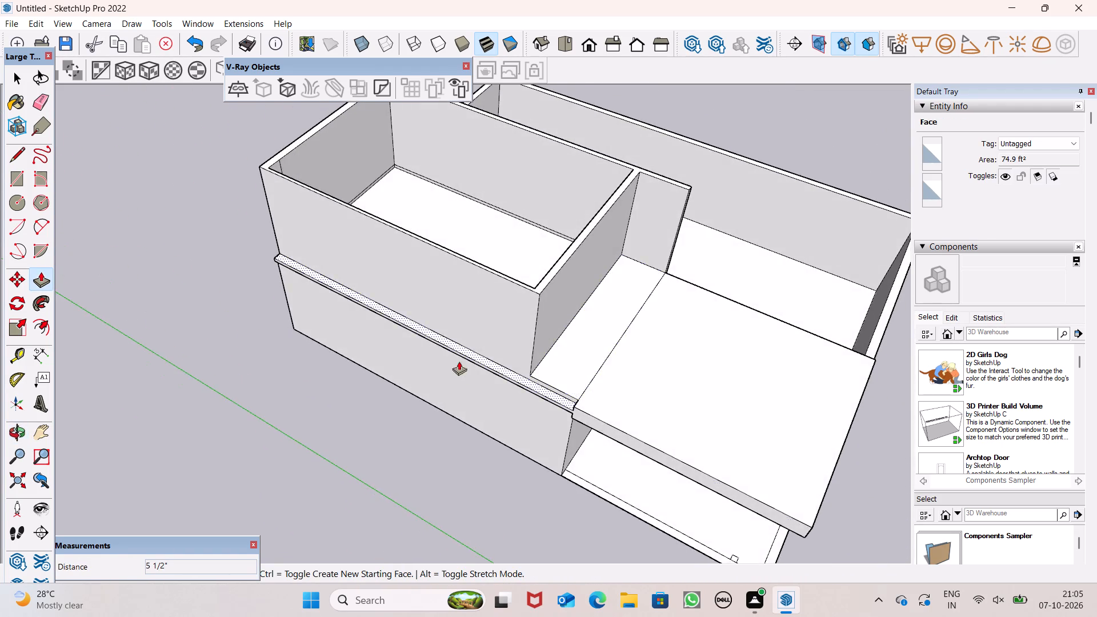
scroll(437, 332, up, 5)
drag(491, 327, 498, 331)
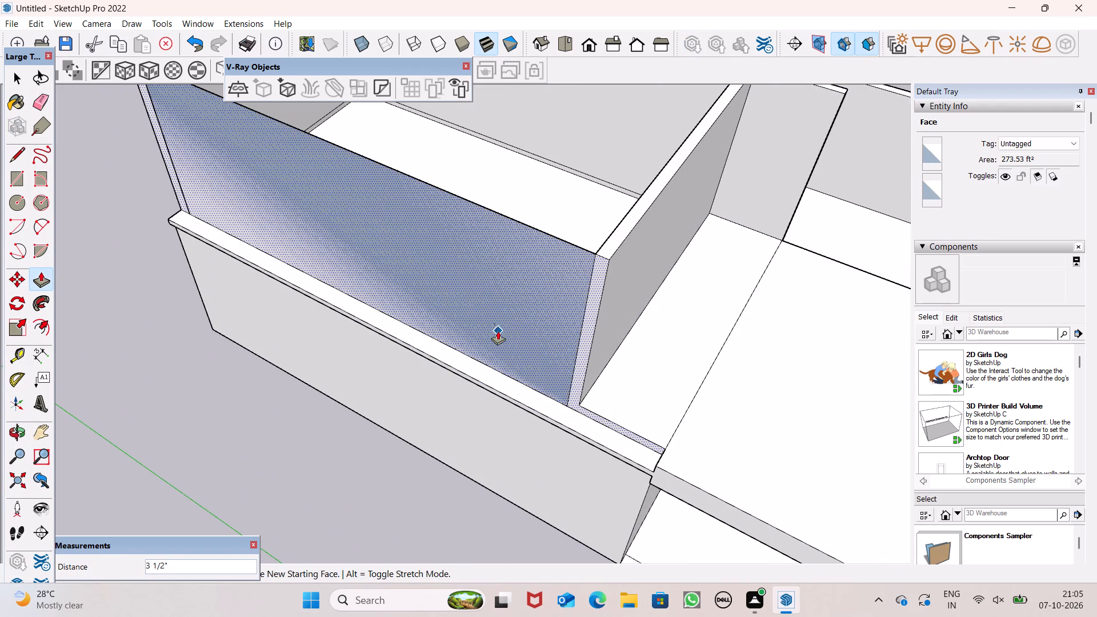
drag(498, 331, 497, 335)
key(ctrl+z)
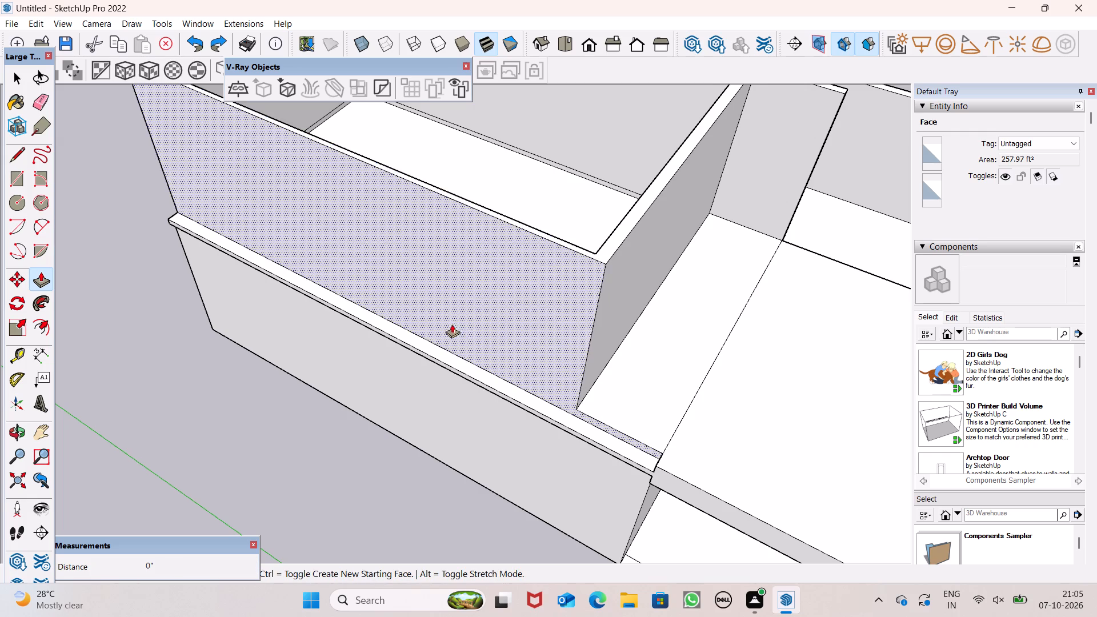
Thicken the same side wall inward by moving its inner face into the upper room with Push/Pull.
scroll(470, 320, down, 4)
scroll(660, 316, down, 4)
middle_drag(685, 330, 4, 505)
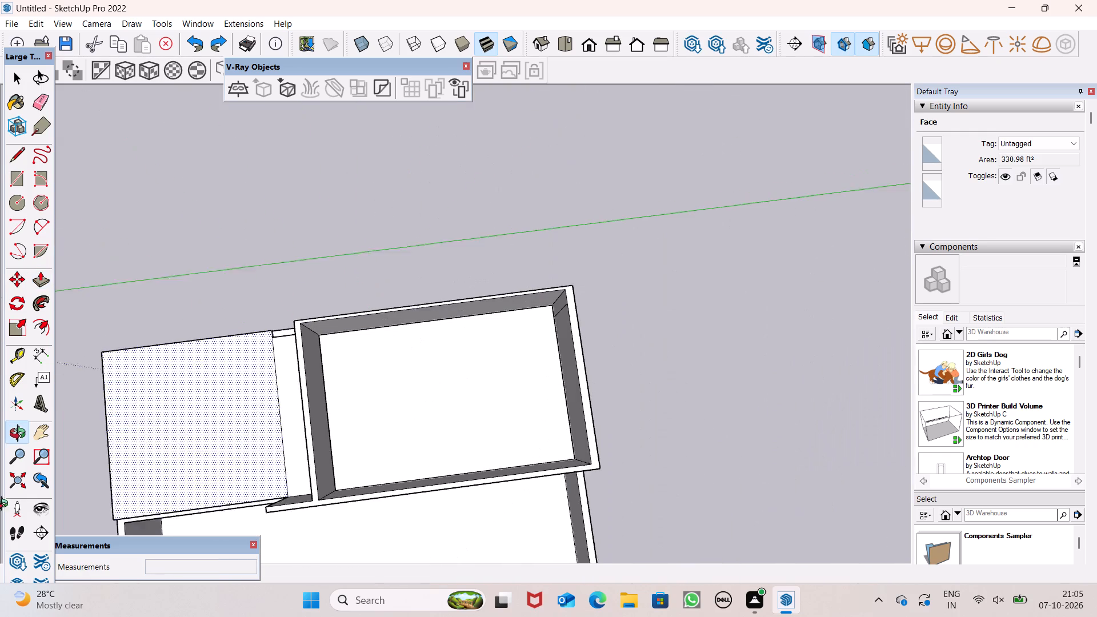
middle_drag(4, 505, 7, 498)
scroll(334, 421, up, 3)
drag(347, 277, 354, 288)
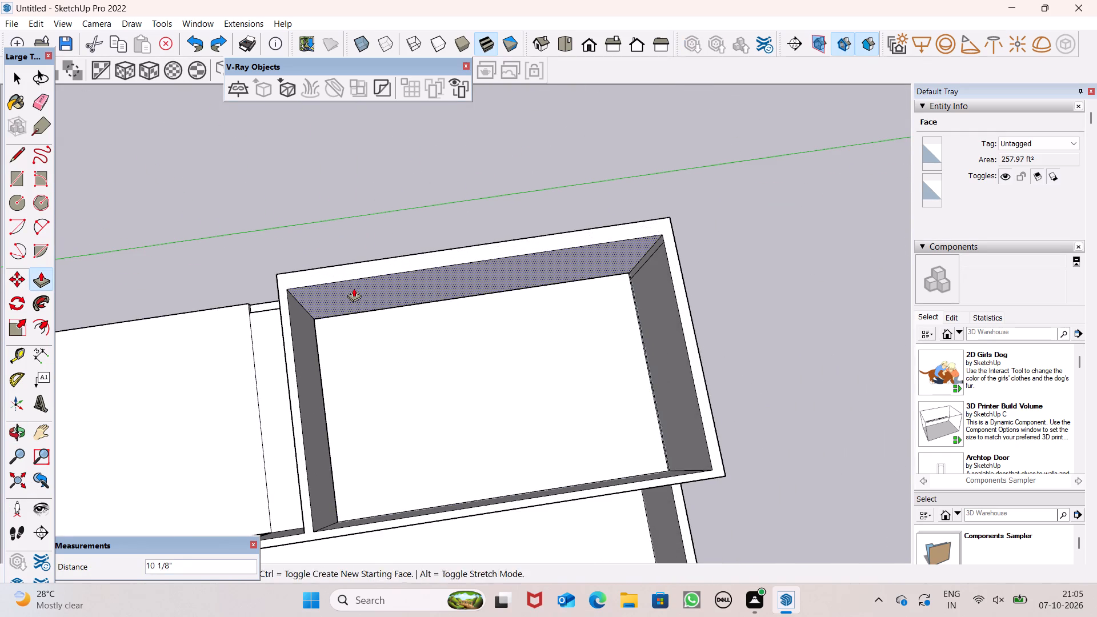
click(354, 288)
click(354, 283)
click(353, 280)
key(space)
Draw a rectangle about 8' by 9' 5 3/4" on the upper room's front wall, from the top edge's midpoint to the wall's bottom corner beside the projecting side wall.
scroll(411, 330, down, 5)
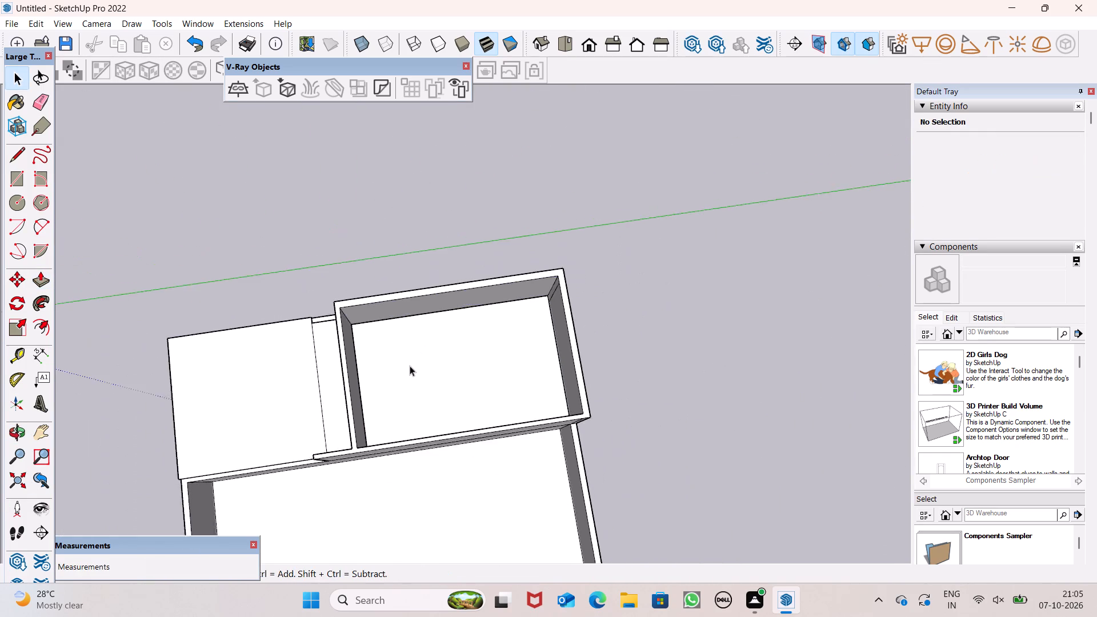
middle_drag(410, 366, 638, 294)
scroll(490, 308, down, 2)
middle_drag(459, 358, 638, 217)
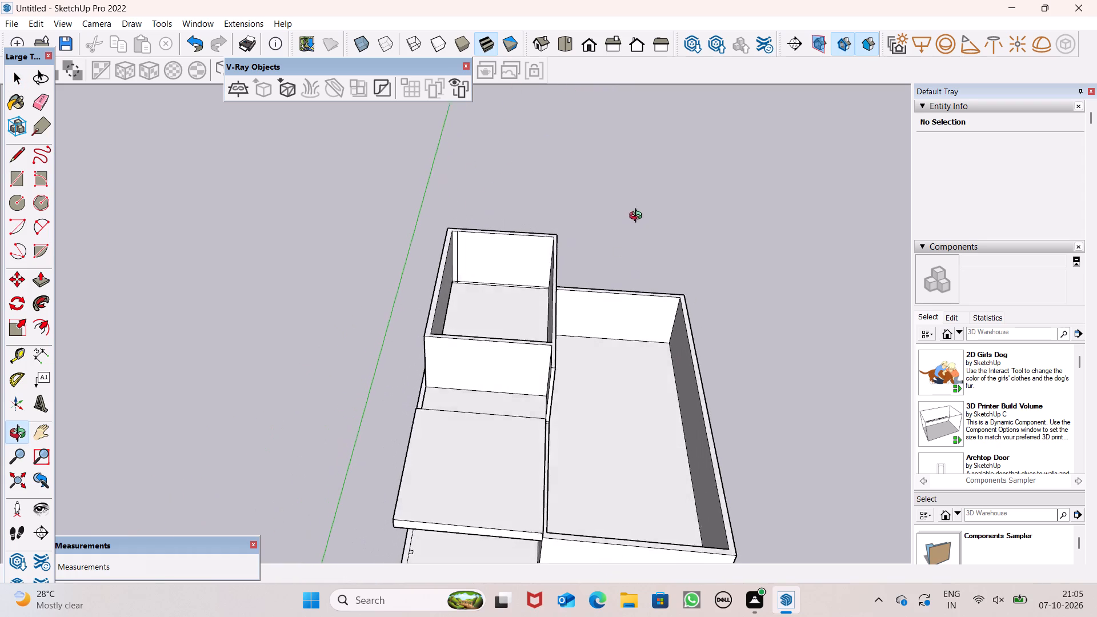
middle_drag(638, 217, 635, 209)
middle_drag(425, 429, 515, 380)
scroll(515, 381, up, 1)
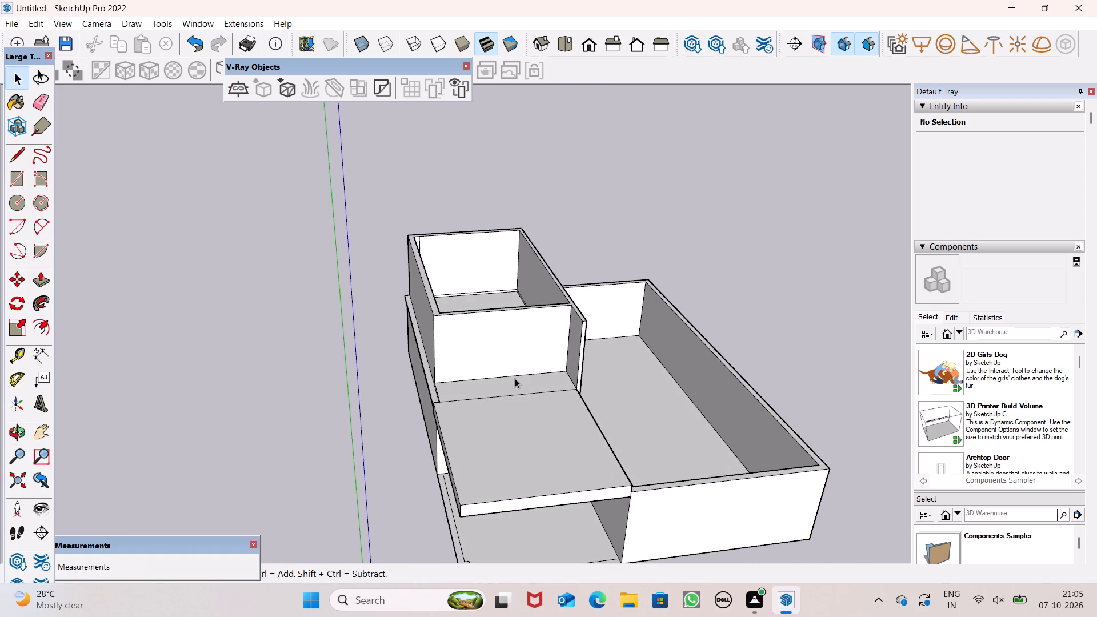
scroll(515, 378, up, 1)
scroll(515, 378, down, 1)
scroll(501, 380, up, 4)
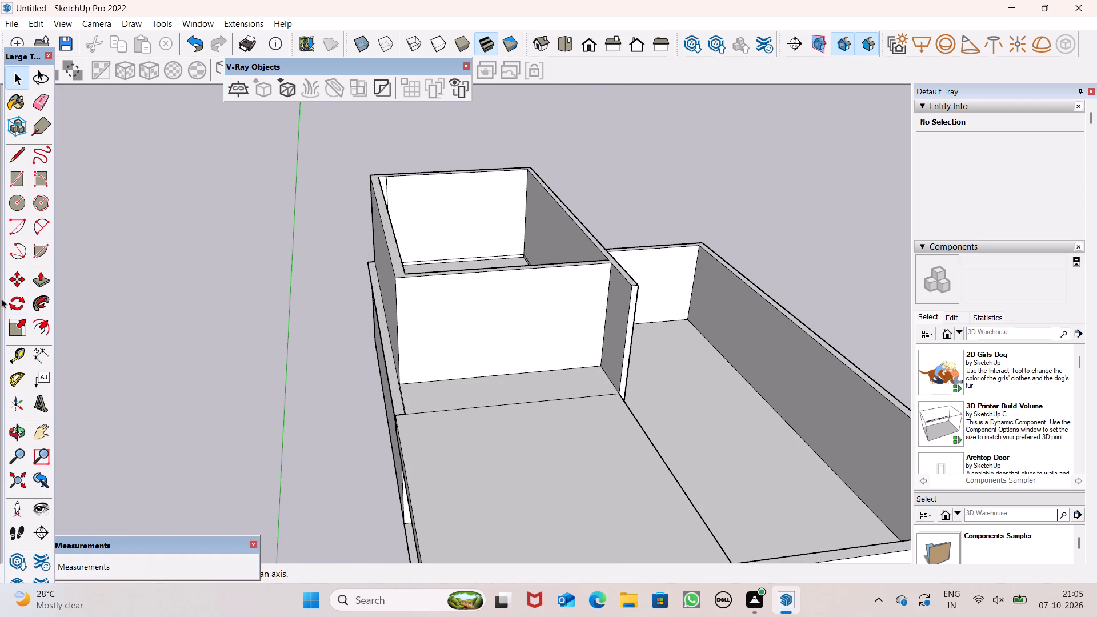
click(11, 181)
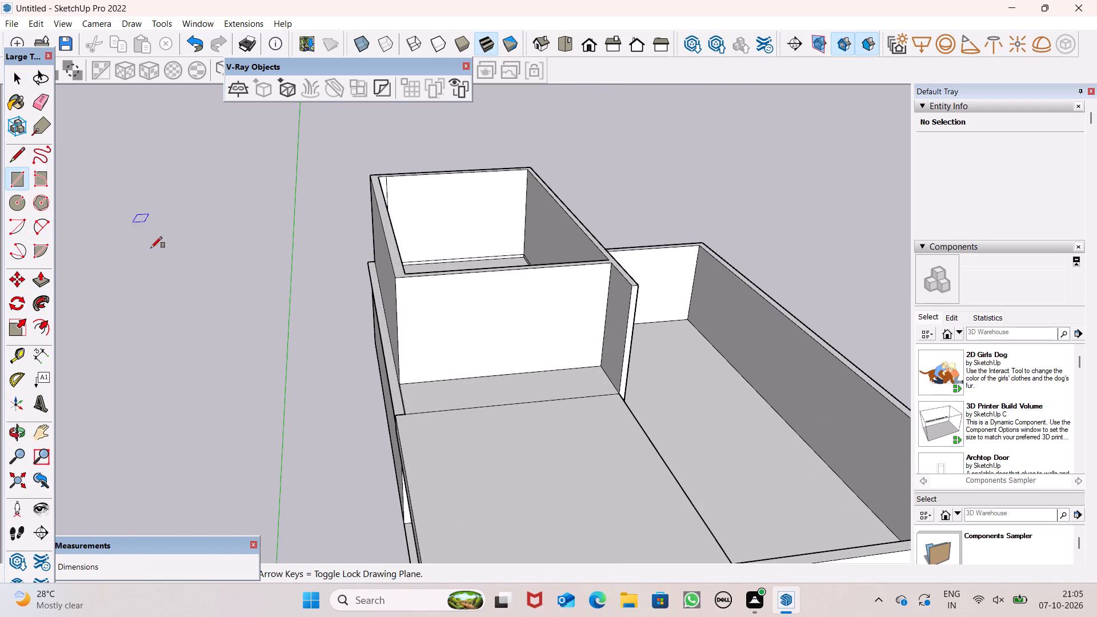
scroll(470, 452, up, 1)
middle_drag(470, 453, 436, 400)
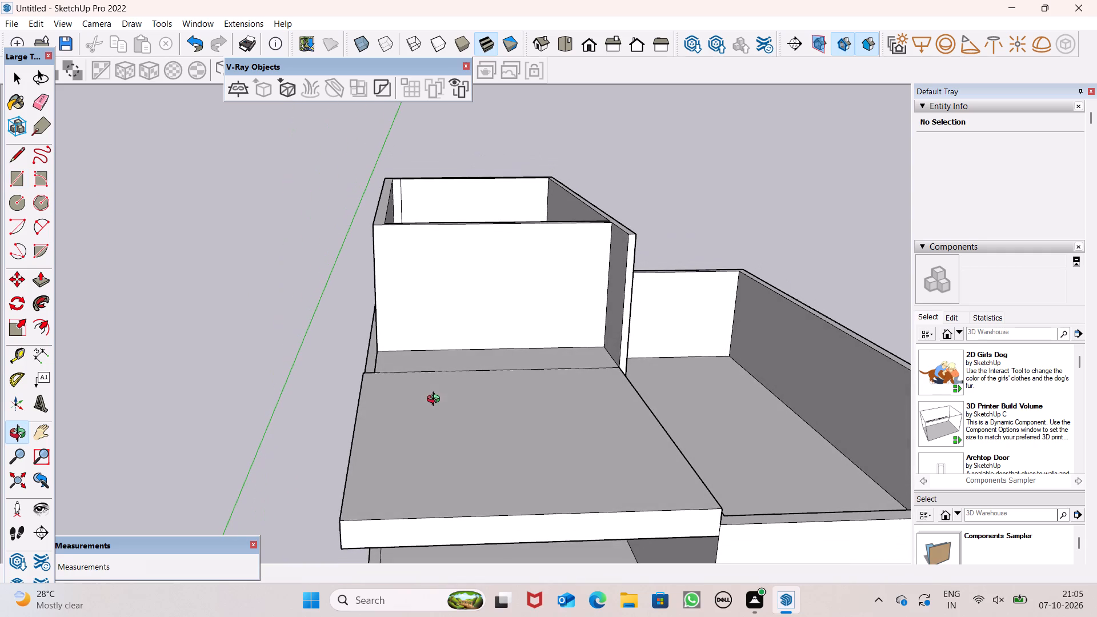
middle_drag(436, 400, 435, 401)
middle_drag(556, 318, 542, 327)
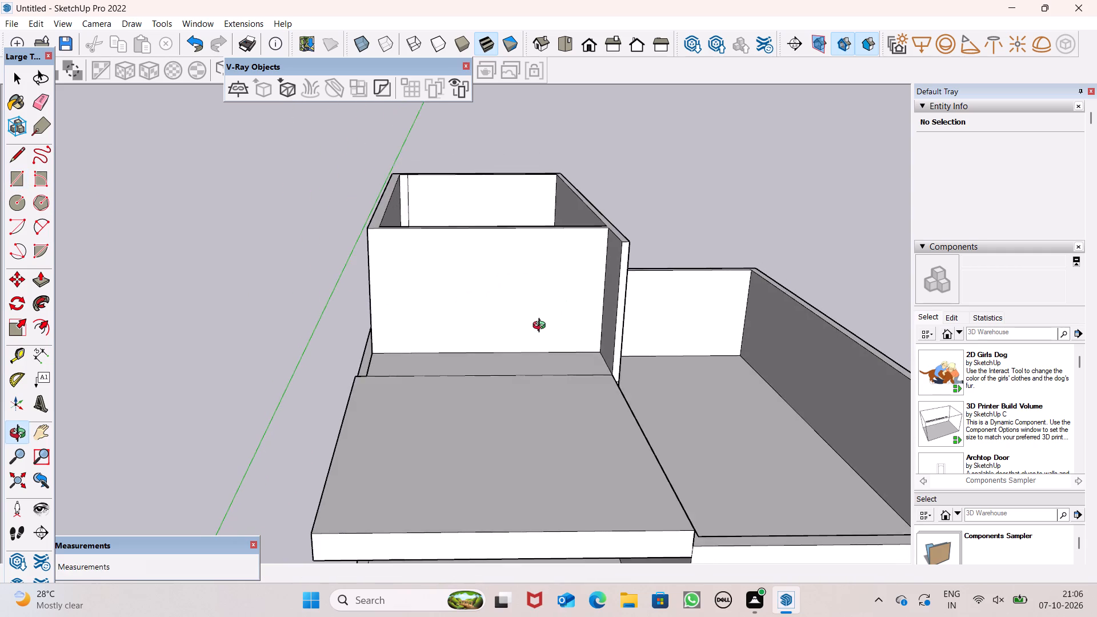
middle_drag(542, 327, 546, 321)
scroll(485, 253, up, 2)
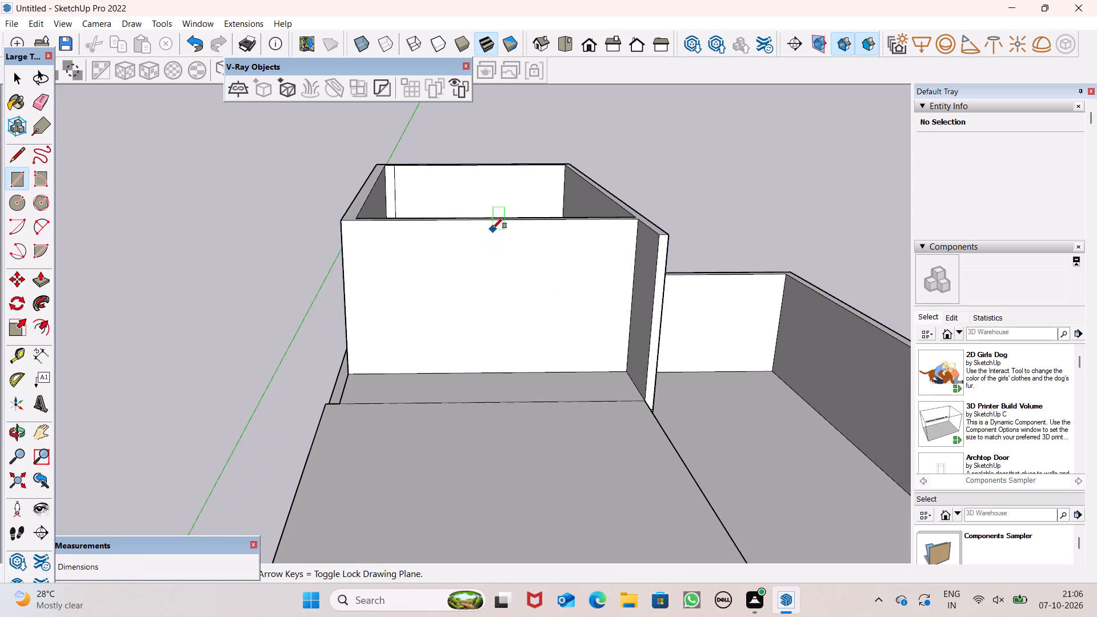
click(499, 222)
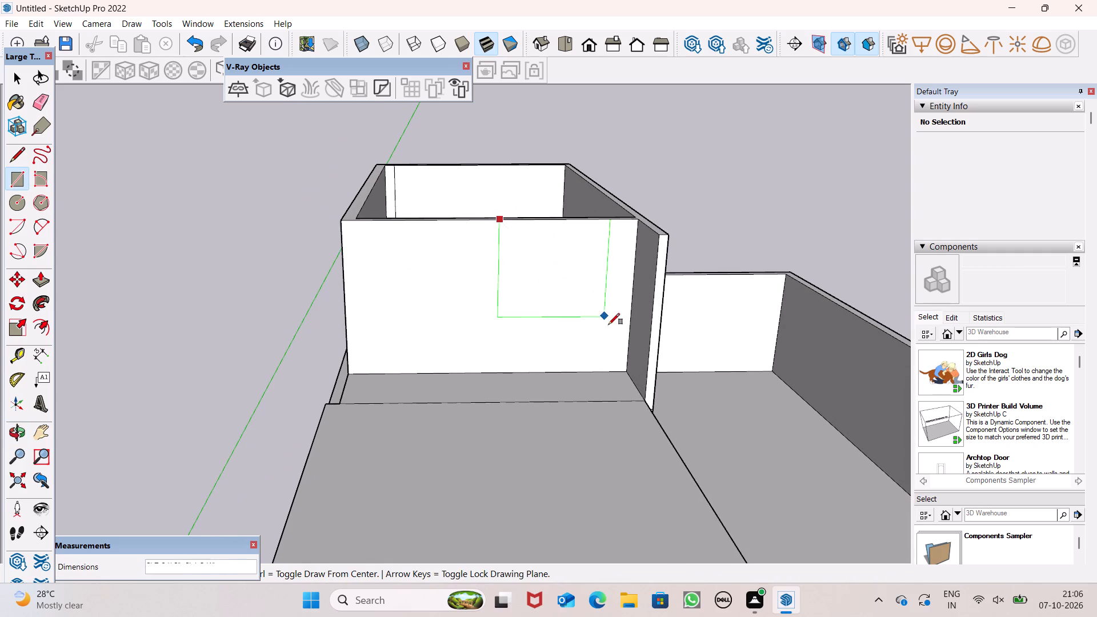
click(630, 375)
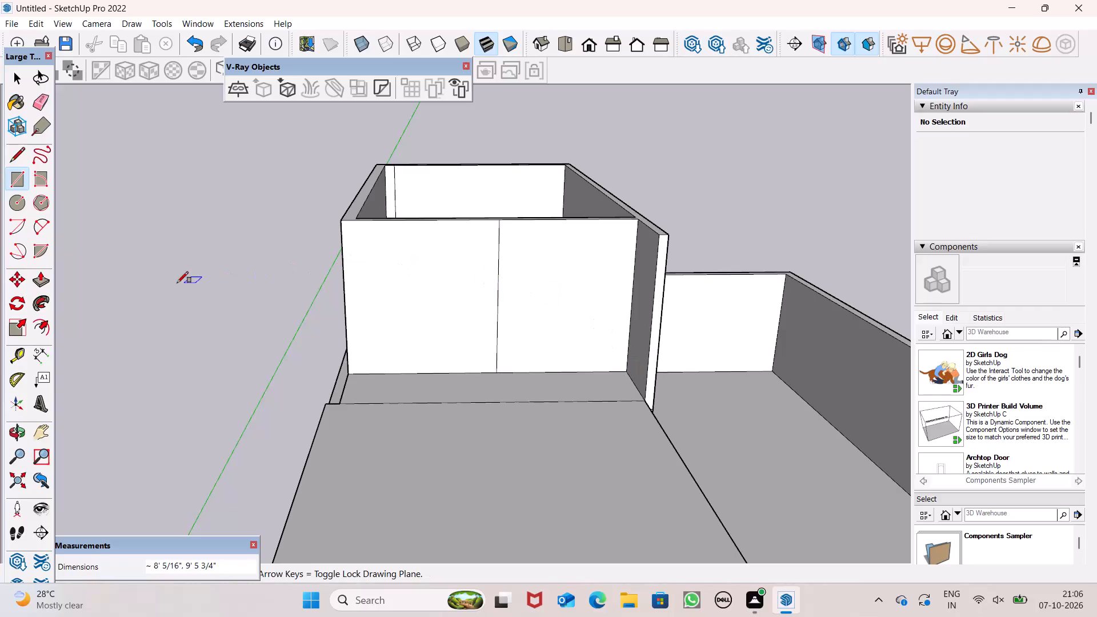
Pull the rectangular half of the front wall outward in stages with Push/Pull, stopping just short of the balcony slab's edge line.
click(39, 285)
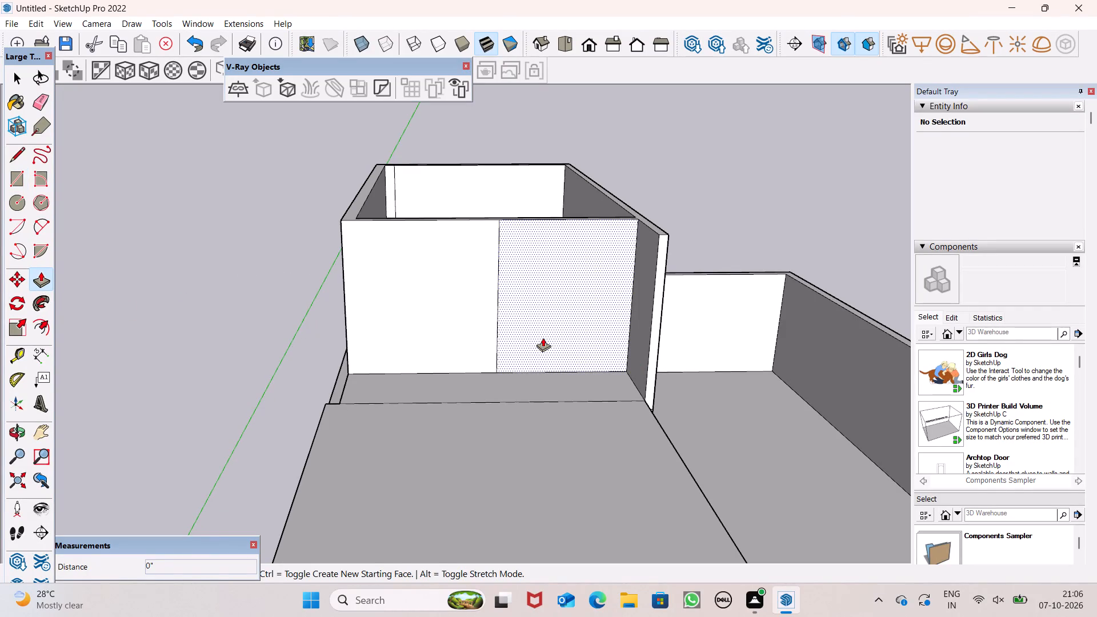
drag(539, 339, 537, 353)
click(537, 353)
triple_click(541, 359)
click(541, 357)
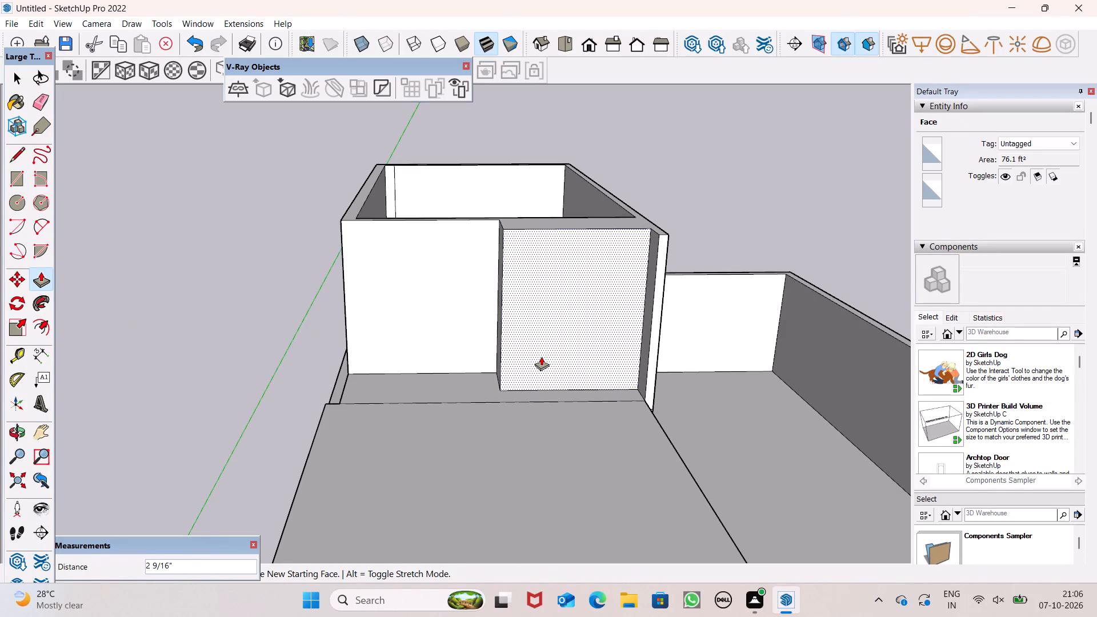
scroll(534, 342, down, 5)
middle_drag(529, 365, 647, 484)
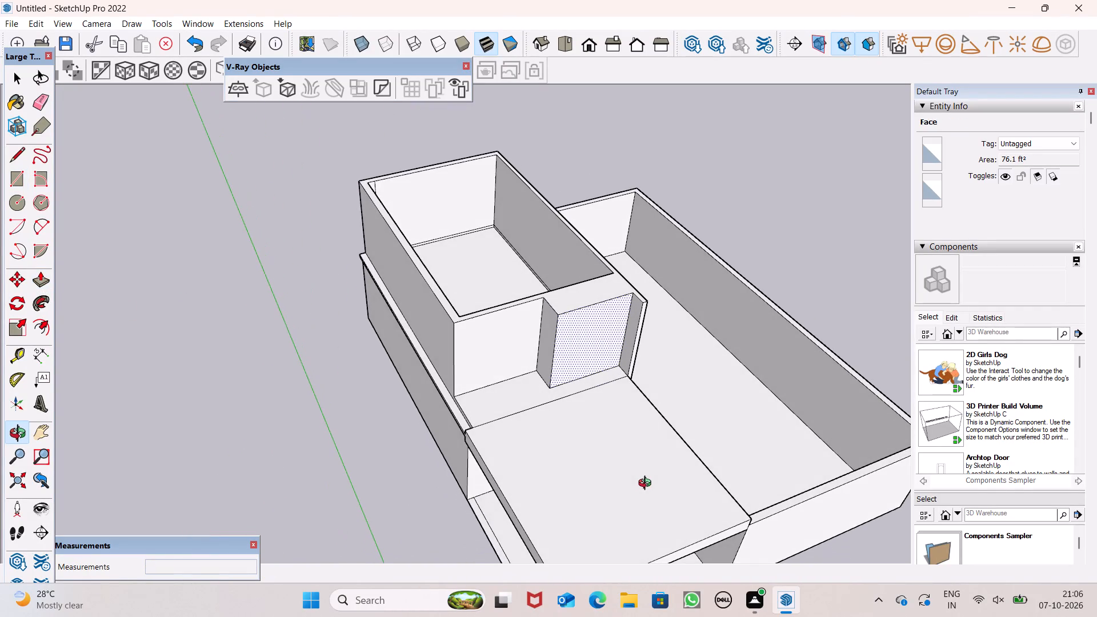
middle_drag(647, 484, 586, 432)
scroll(572, 338, up, 2)
drag(569, 348, 570, 360)
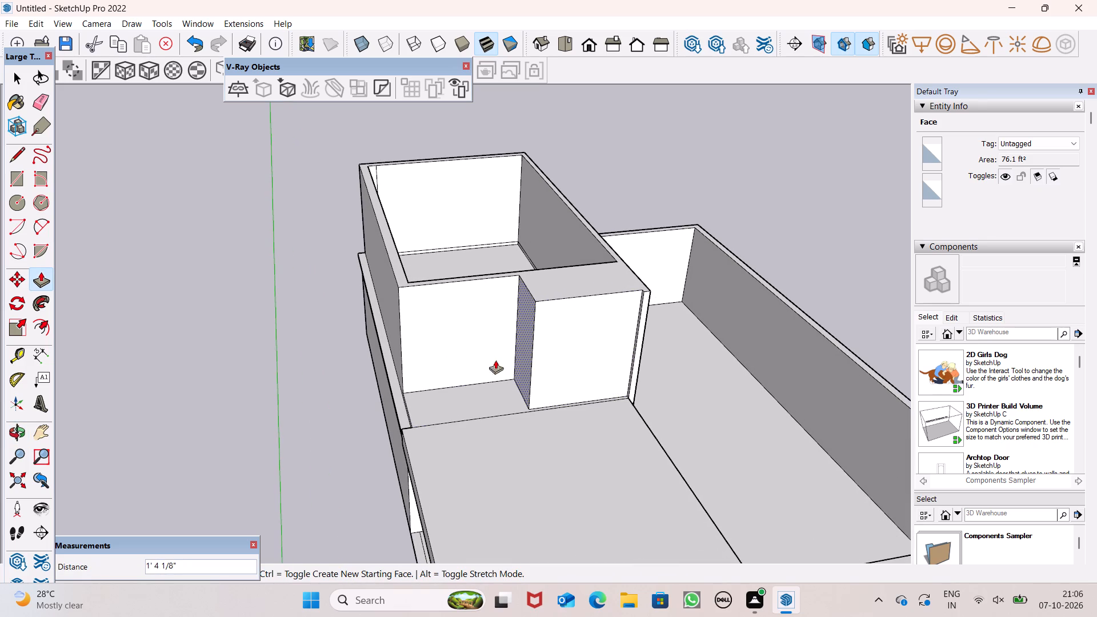
drag(569, 379, 563, 373)
click(566, 380)
drag(566, 383, 567, 385)
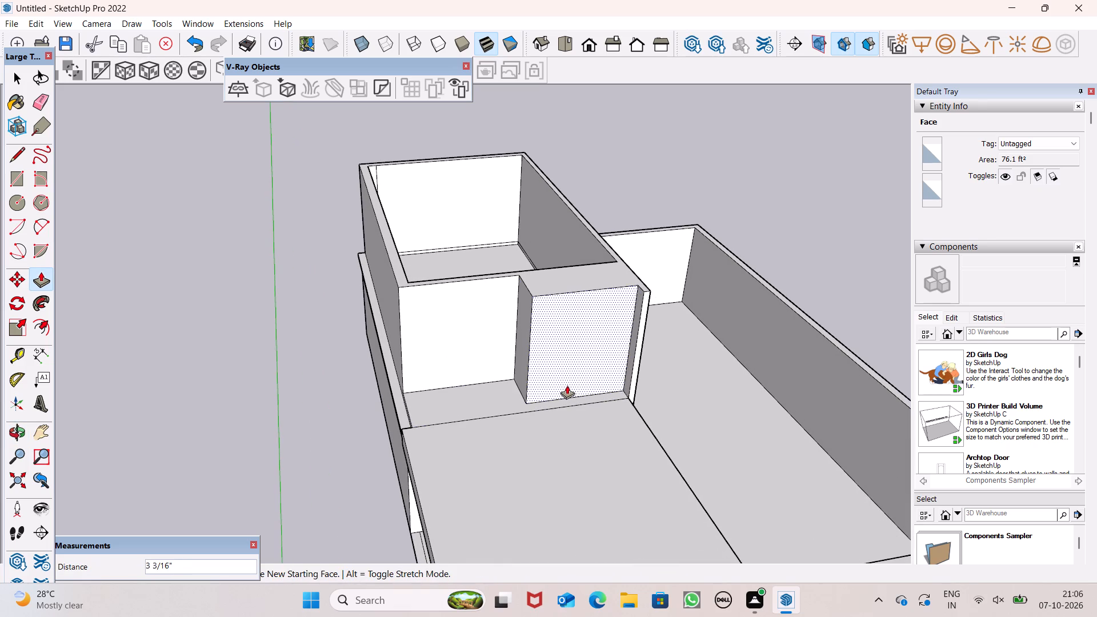
drag(567, 385, 569, 388)
click(569, 390)
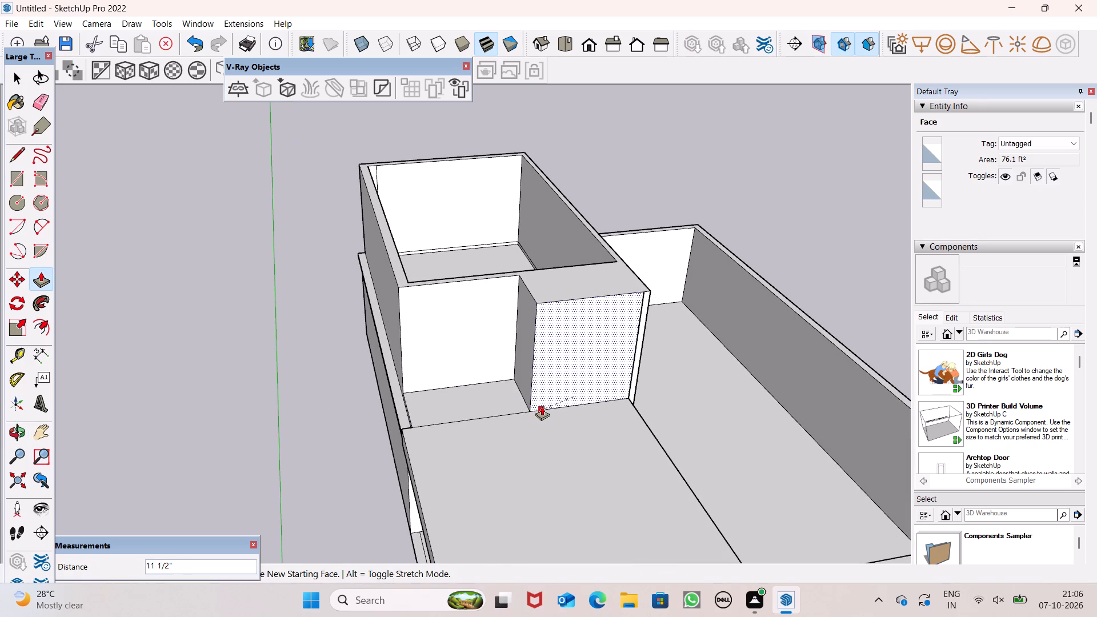
click(545, 403)
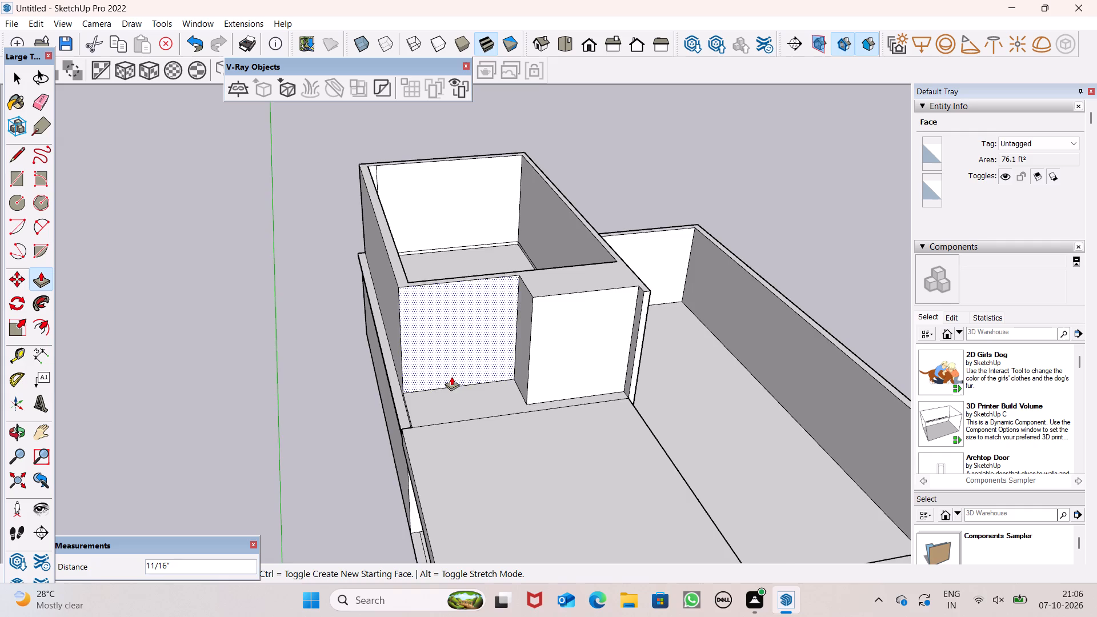
Draw a line about 6 15/16" across the wall top from the projection's inner corner, and continue it 10' down the room's inner face.
scroll(451, 376, down, 1)
middle_drag(483, 410, 302, 494)
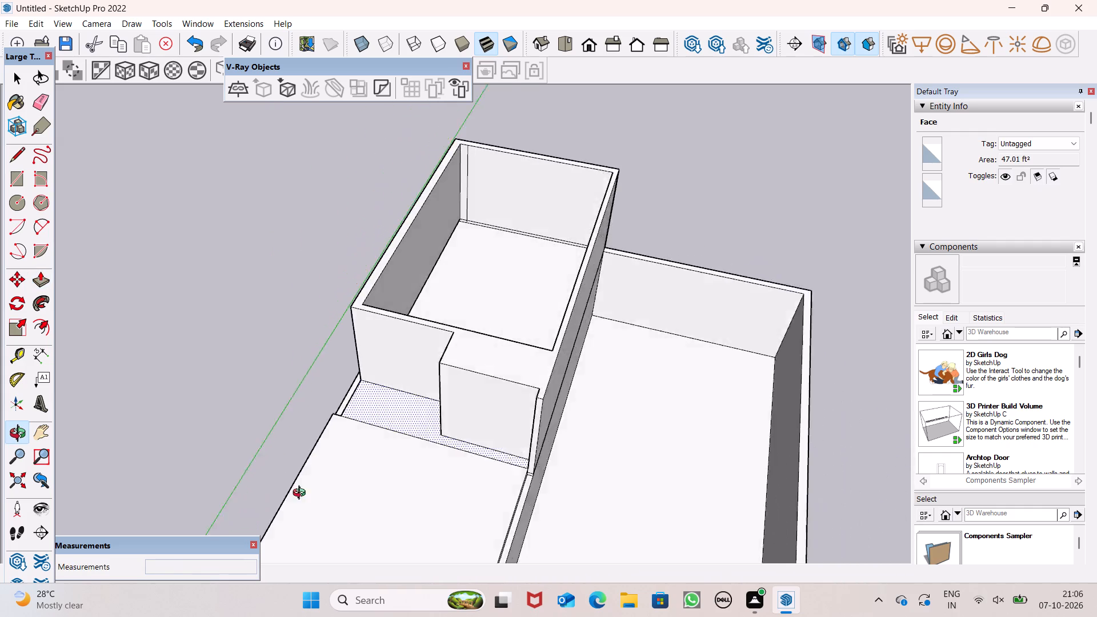
middle_drag(302, 494, 93, 502)
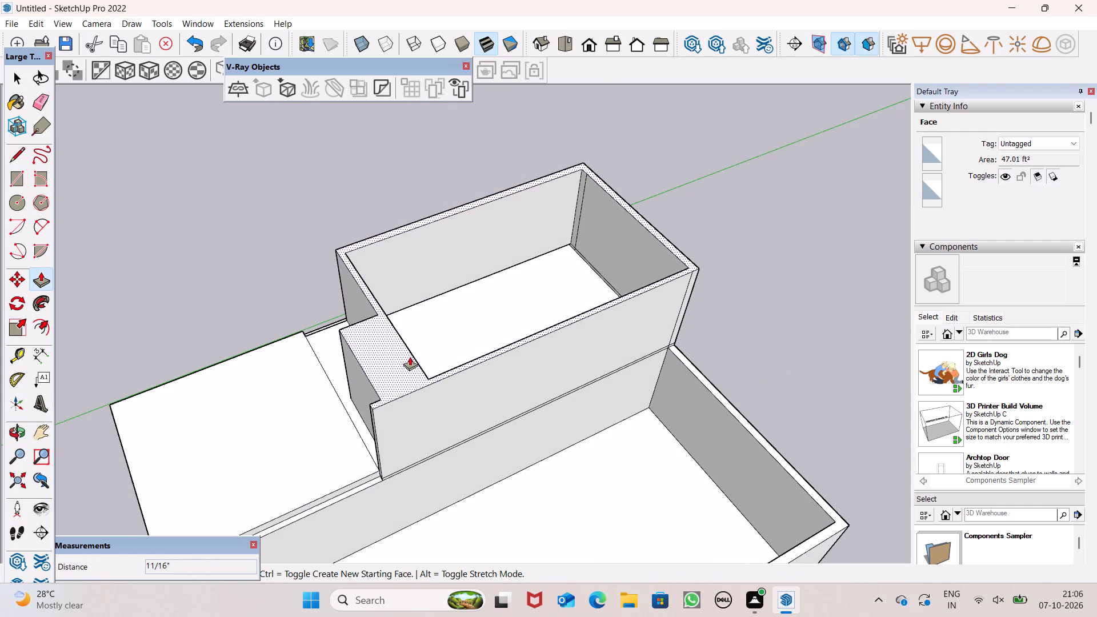
scroll(410, 356, up, 4)
middle_drag(434, 354, 2, 419)
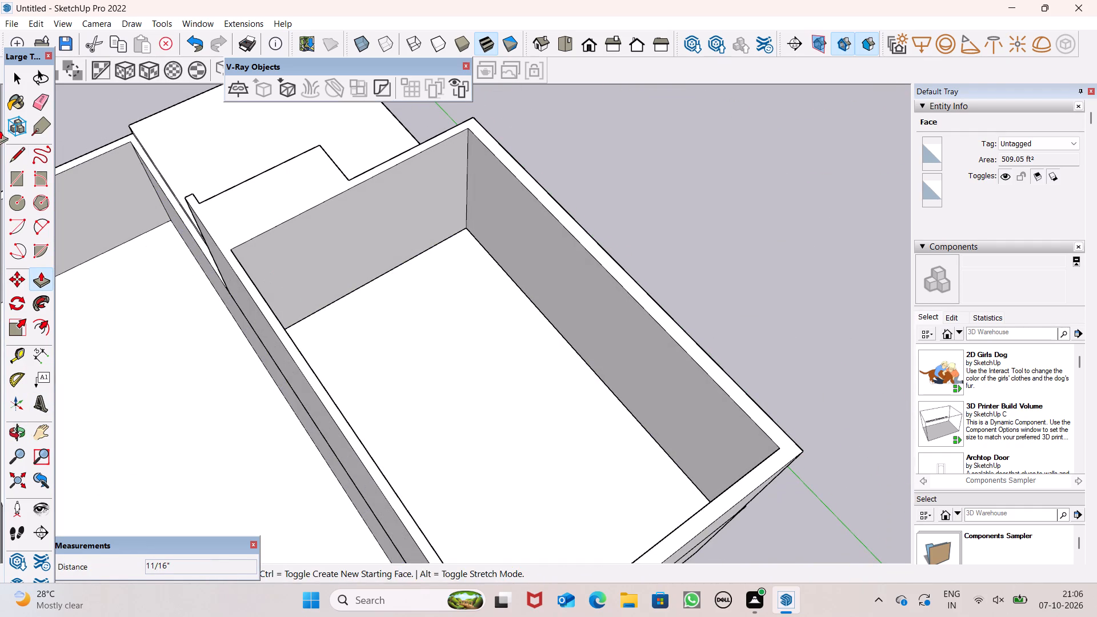
click(23, 155)
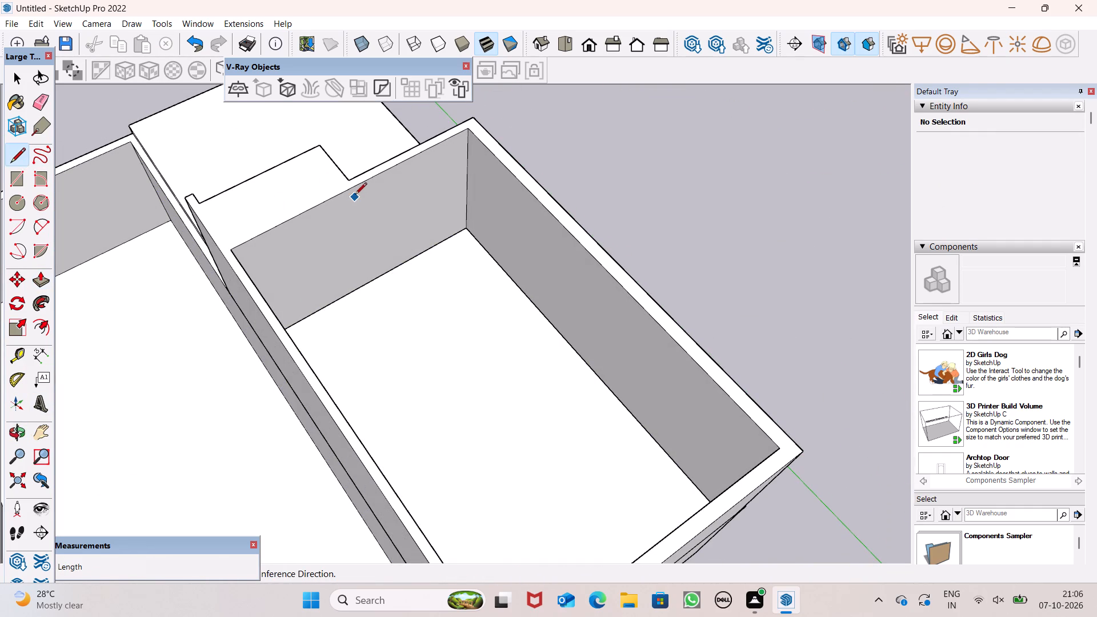
click(350, 181)
click(354, 187)
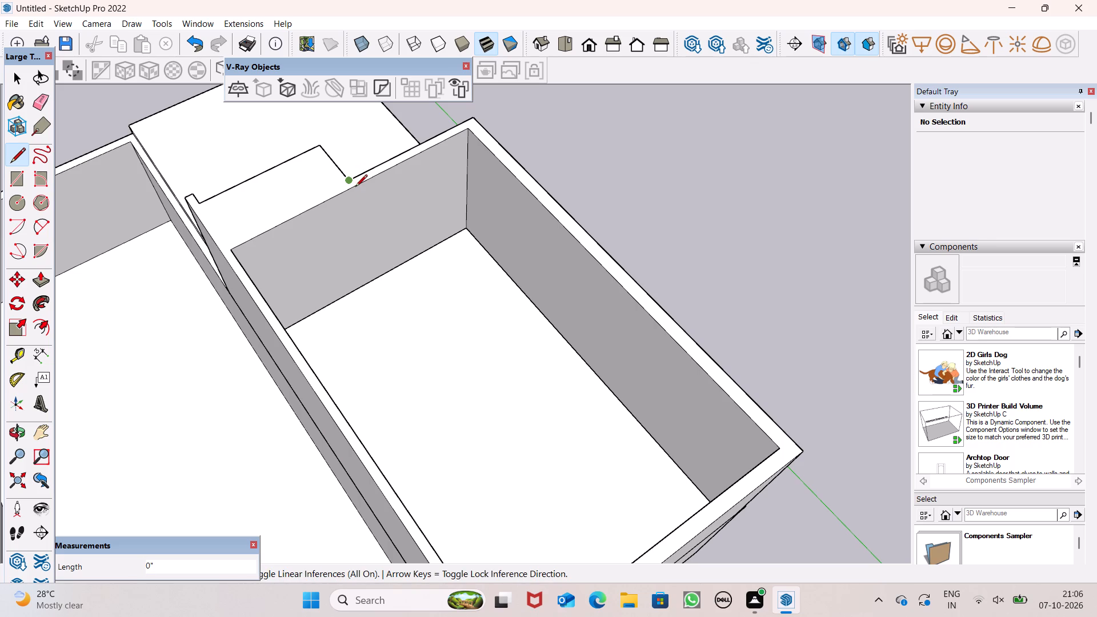
scroll(346, 187, up, 9)
click(364, 189)
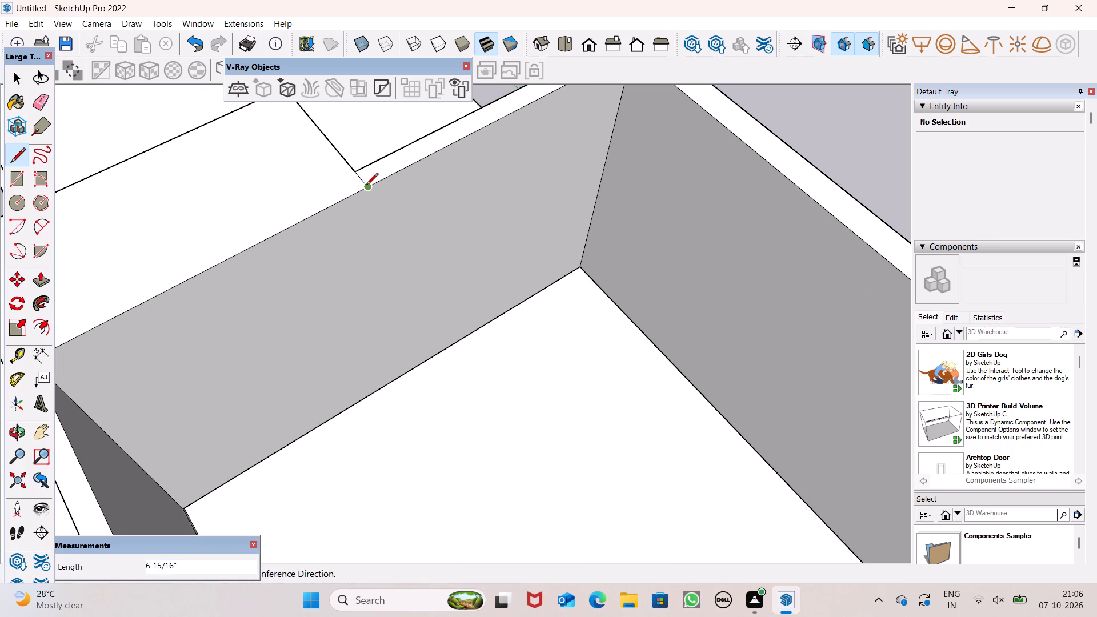
click(365, 186)
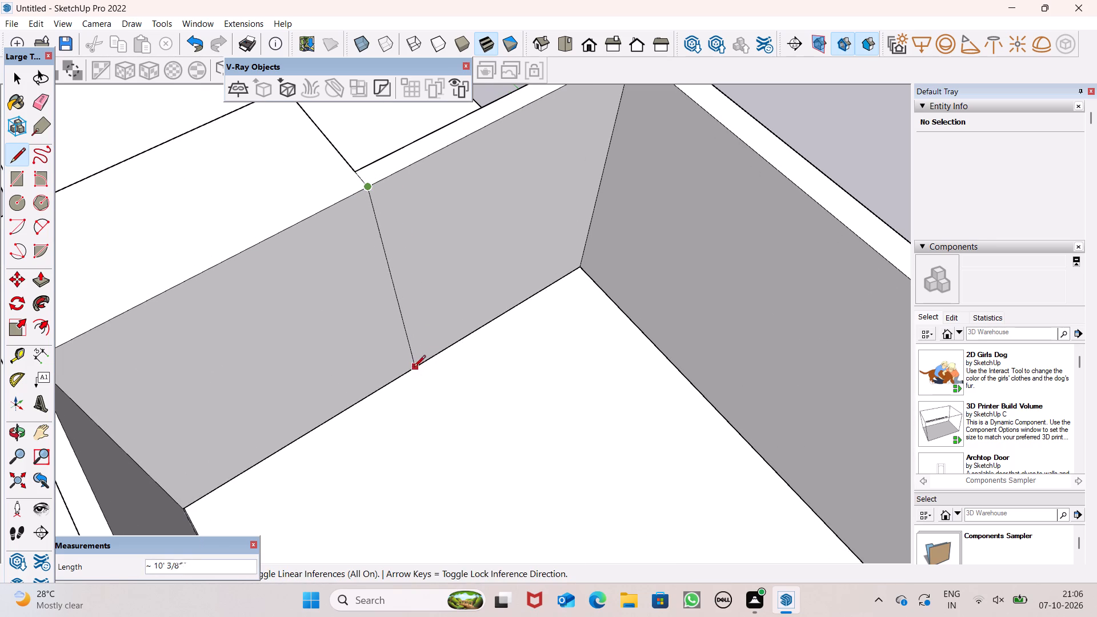
click(398, 378)
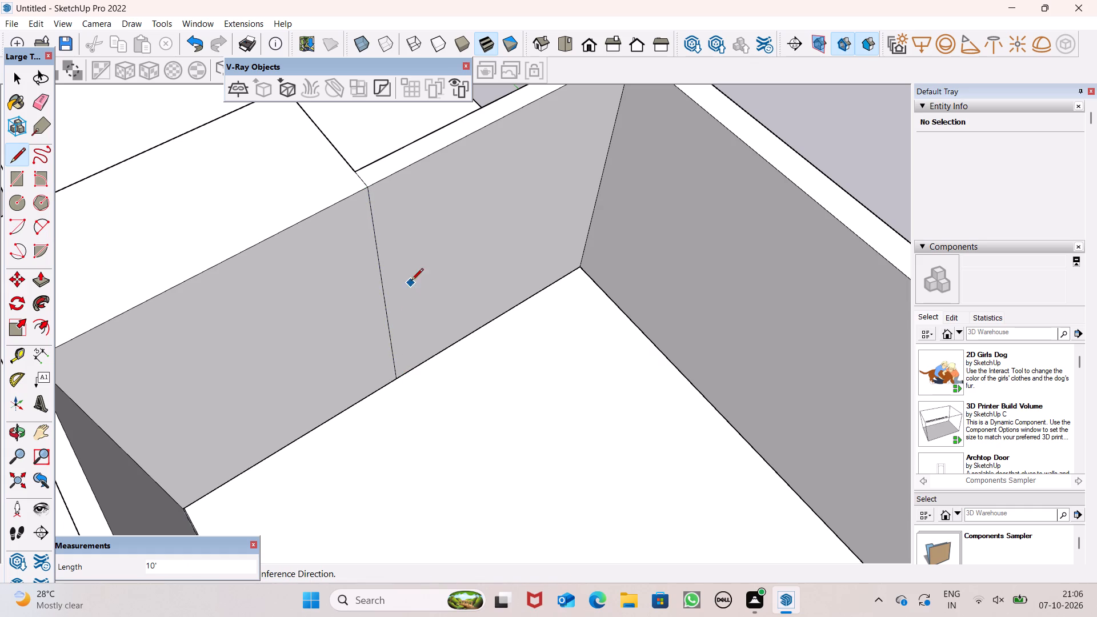
Push the inner face behind the projecting wall section outward about 11 1/8" with Push/Pull, hollowing the projection into an alcove.
scroll(413, 281, down, 11)
click(37, 271)
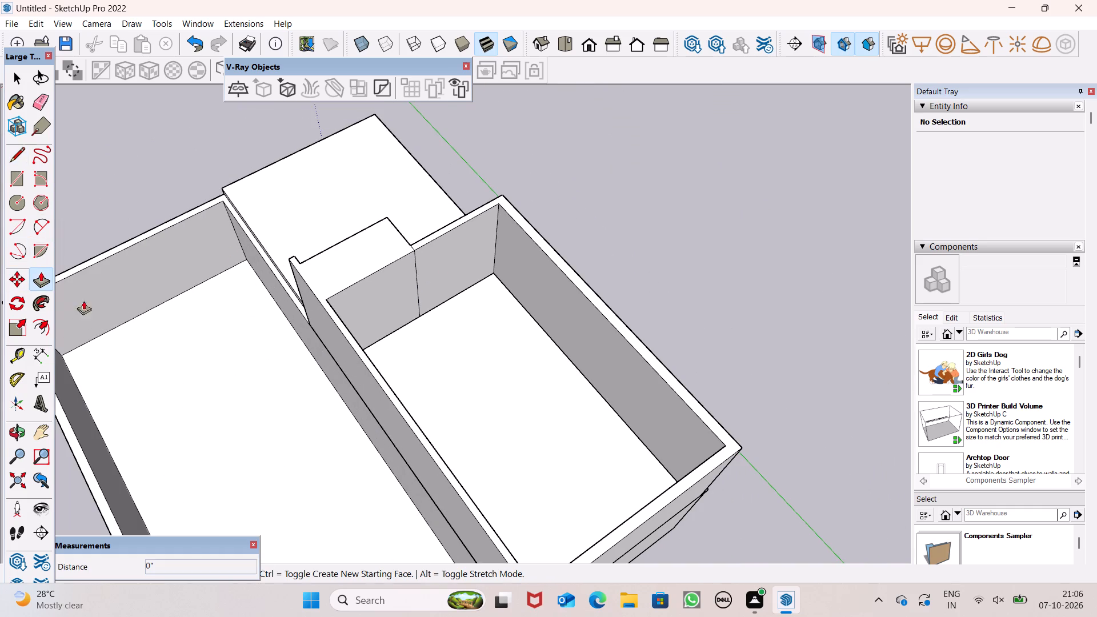
drag(363, 307, 347, 293)
click(346, 291)
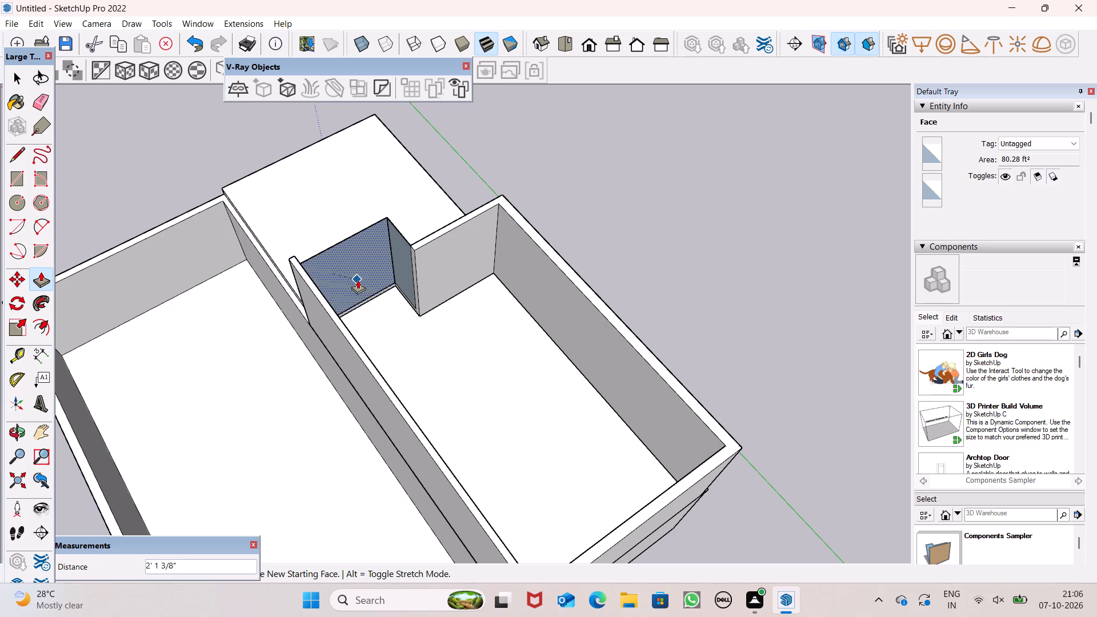
scroll(381, 258, up, 2)
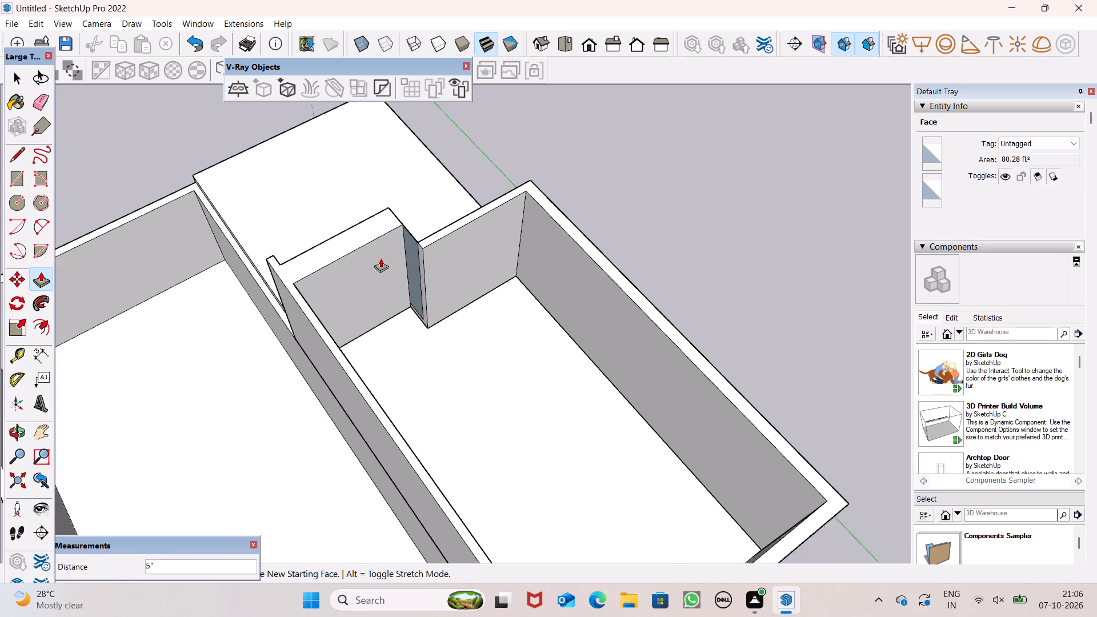
scroll(381, 258, up, 4)
click(367, 255)
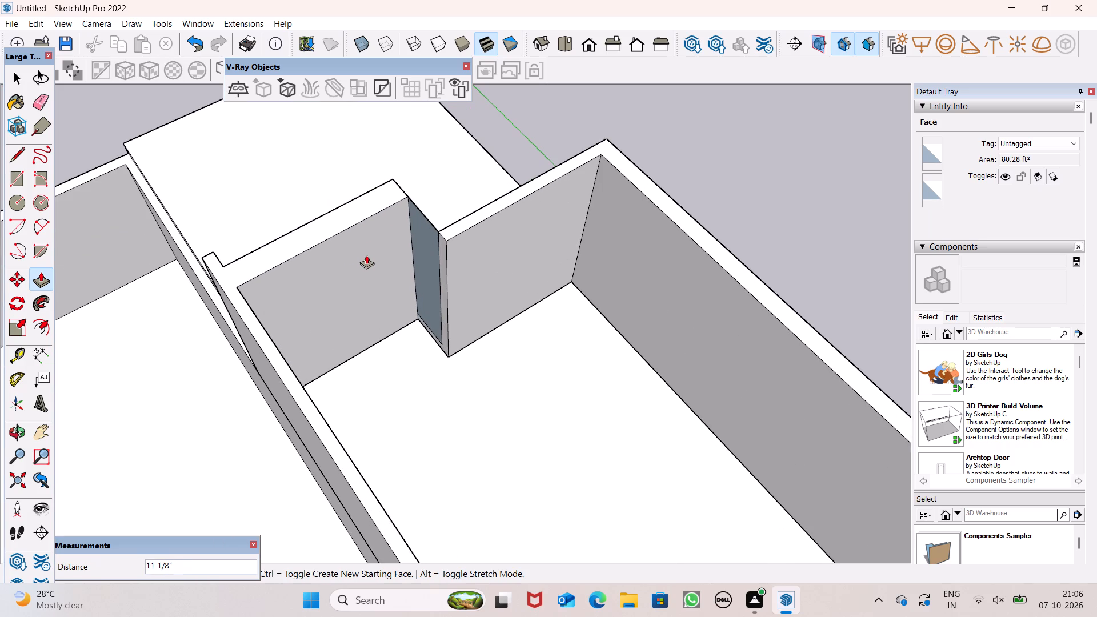
Thicken the alcove's side return by pulling its inner face about 4 5/8" into the alcove with Push/Pull.
drag(418, 235, 416, 239)
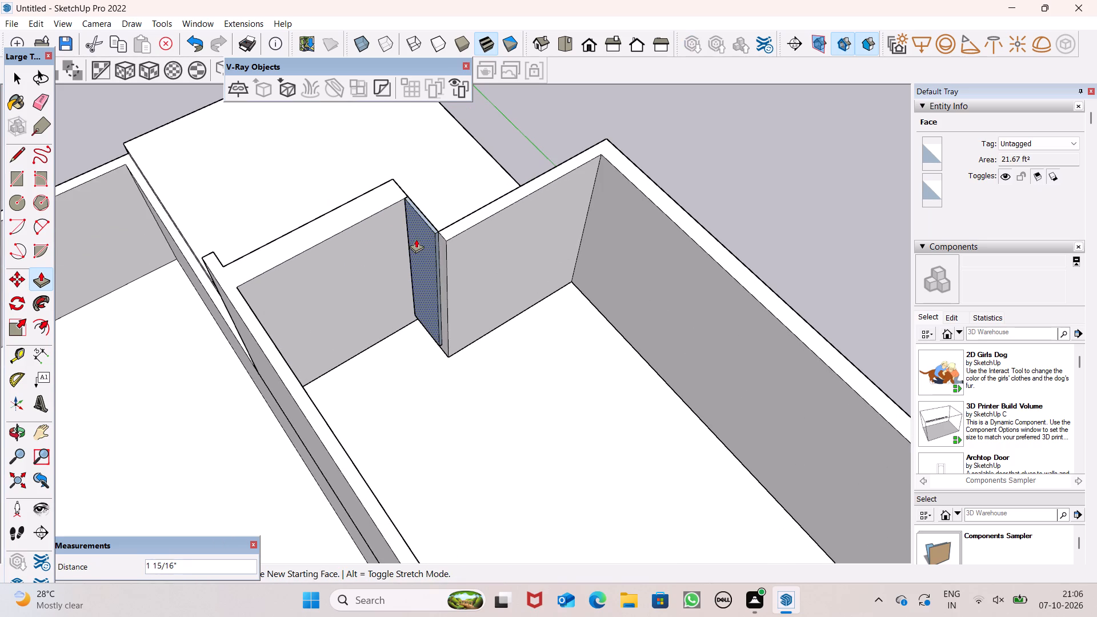
drag(416, 239, 412, 242)
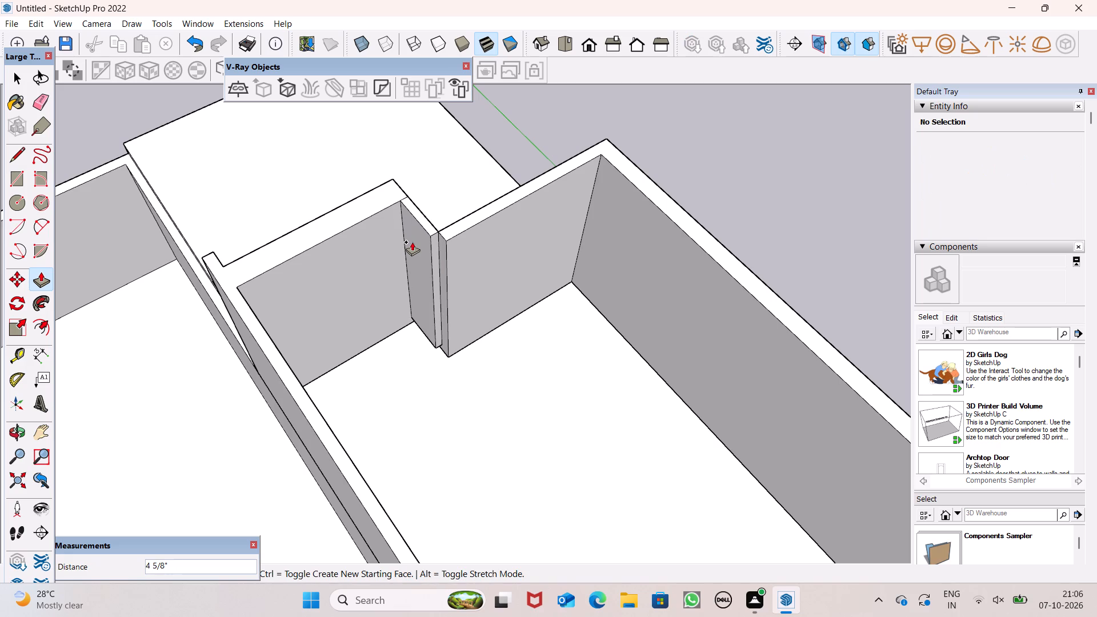
key(space)
Pull the thickened return's narrow end face toward the room with Push/Pull, bringing it close to level with the adjoining front wall's inner face.
scroll(323, 224, down, 1)
scroll(325, 225, up, 1)
middle_click(325, 225)
scroll(334, 223, down, 3)
middle_drag(338, 250, 434, 250)
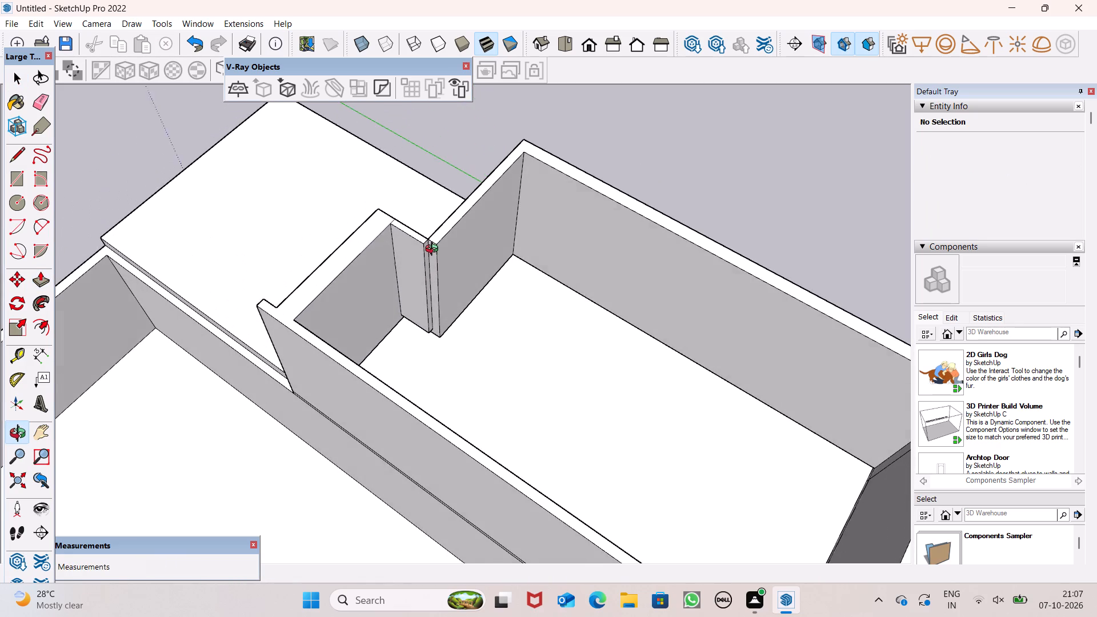
middle_drag(434, 250, 433, 246)
scroll(438, 256, up, 6)
click(41, 282)
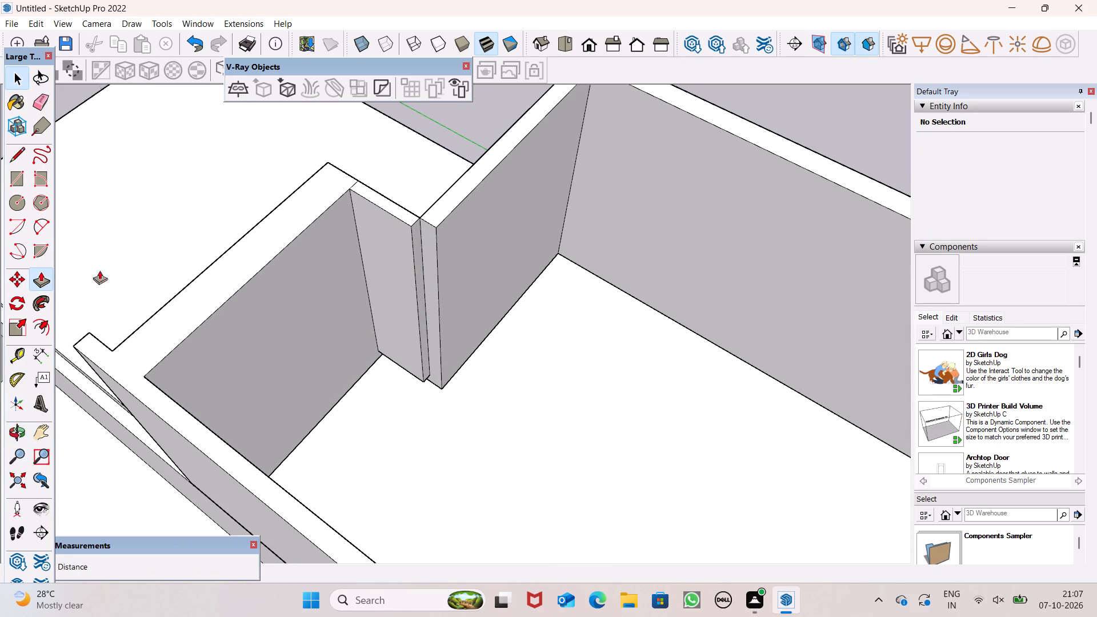
scroll(461, 286, up, 6)
drag(386, 277, 423, 286)
double_click(424, 286)
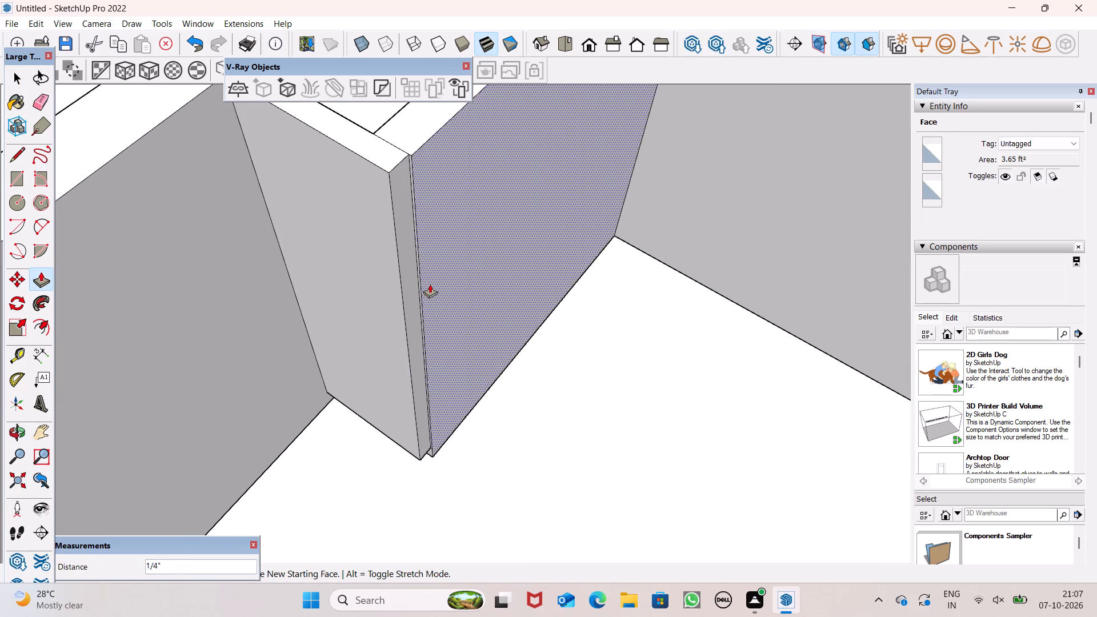
key(space)
scroll(430, 275, down, 1)
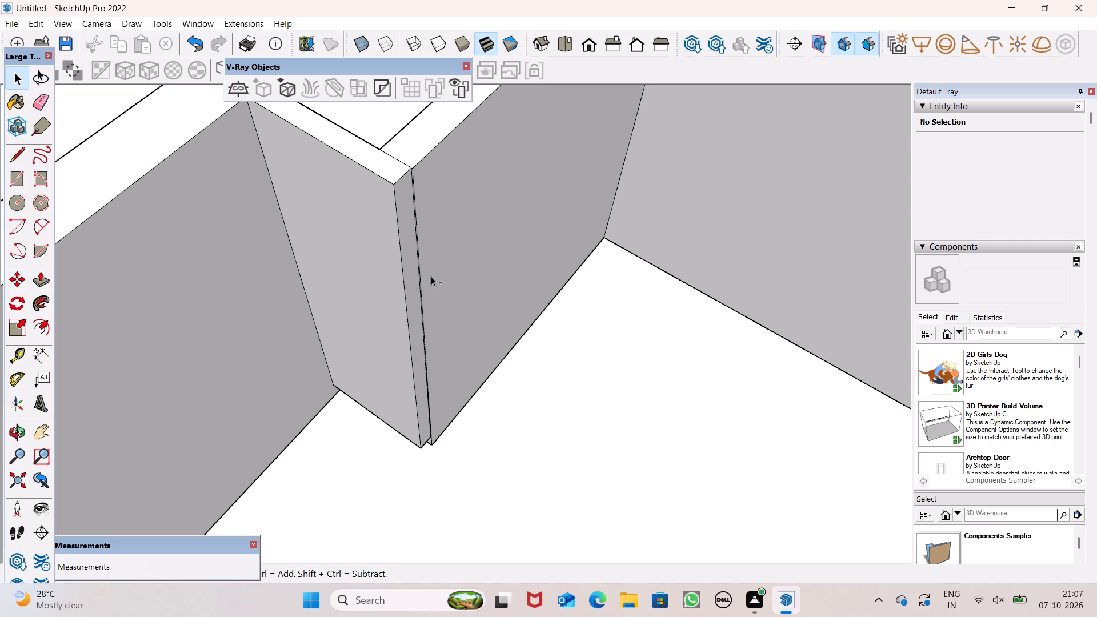
Undo the last edit to the alcove's thickened side return.
key(ctrl+z)
Draw a 3' by 7' door rectangle on the projecting front wall, rising from its base above the balcony slab.
scroll(402, 270, down, 7)
scroll(454, 234, down, 8)
scroll(442, 201, up, 1)
scroll(442, 201, down, 2)
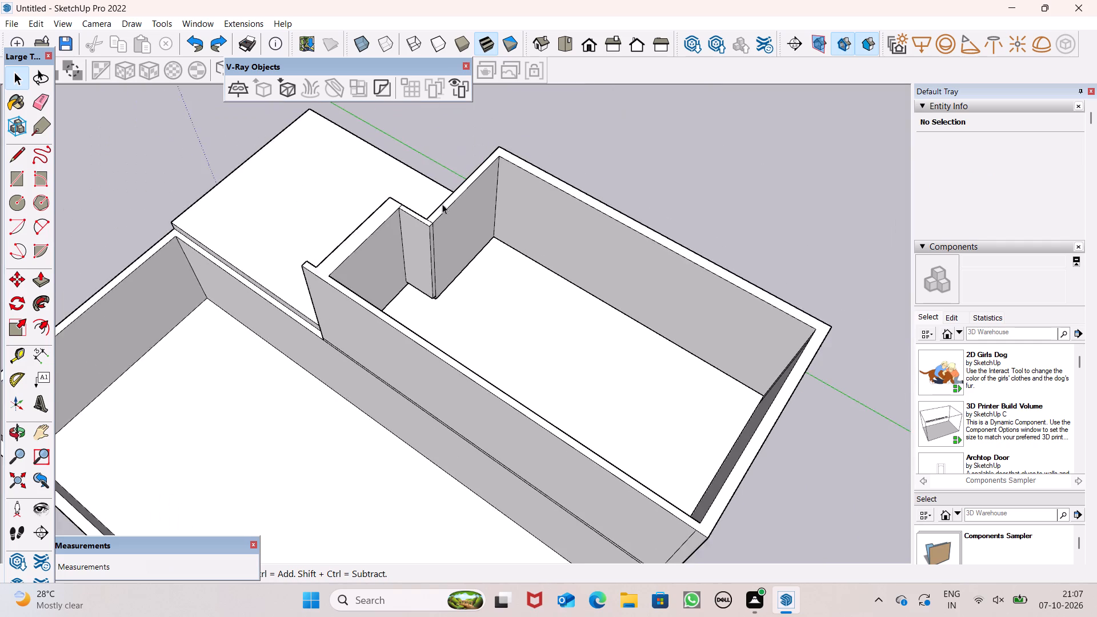
middle_drag(415, 262, 756, 193)
middle_drag(469, 308, 723, 218)
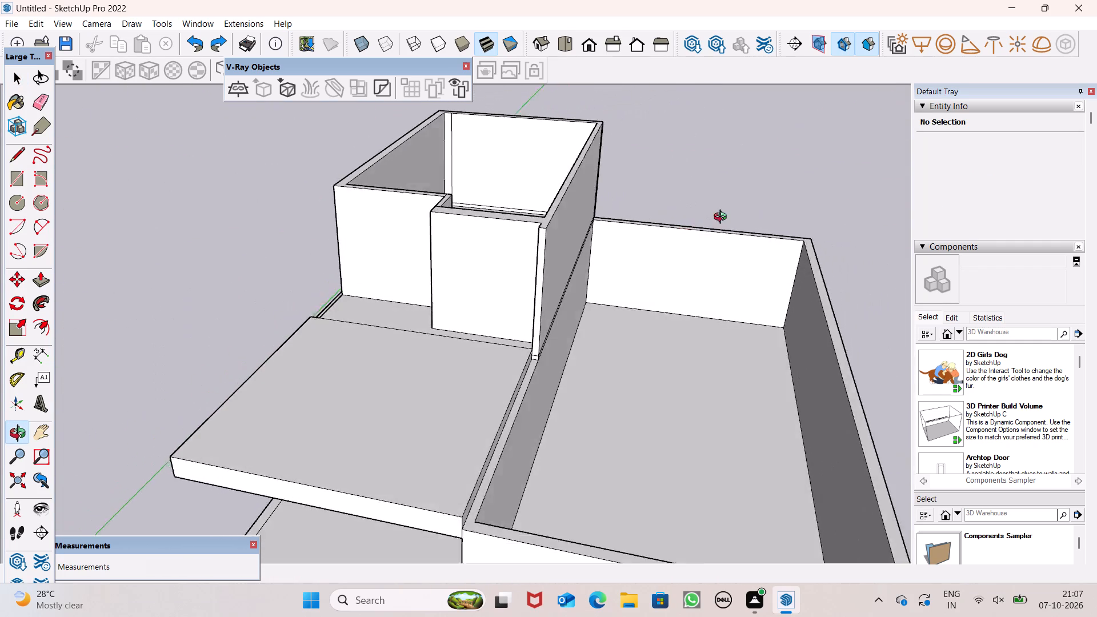
middle_drag(723, 218, 757, 183)
scroll(586, 354, up, 2)
middle_drag(563, 346, 628, 343)
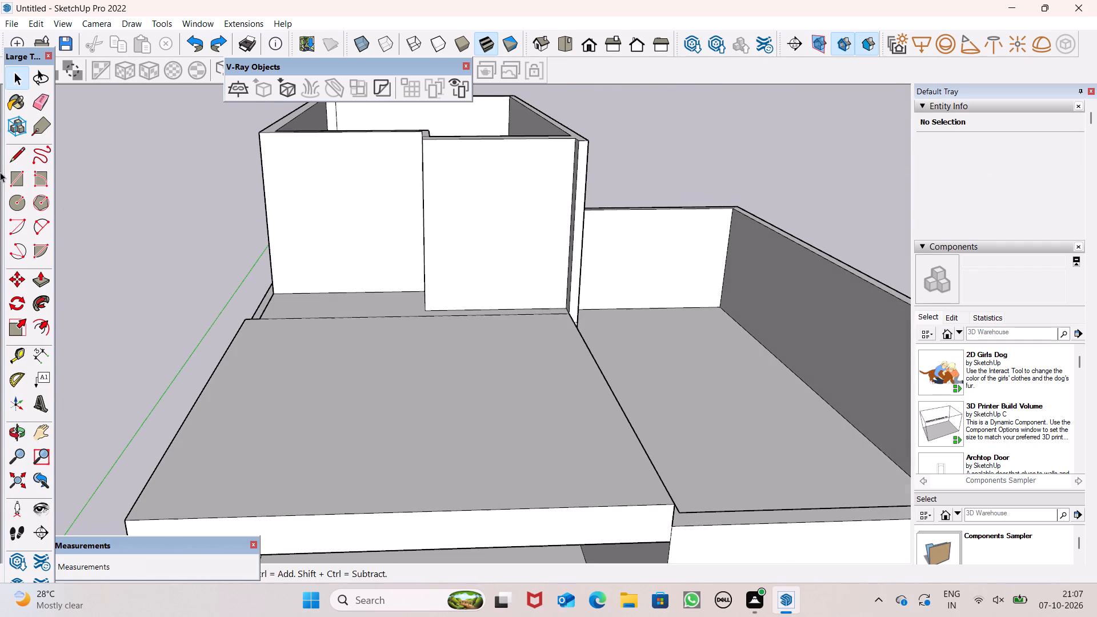
click(15, 178)
scroll(599, 193, up, 4)
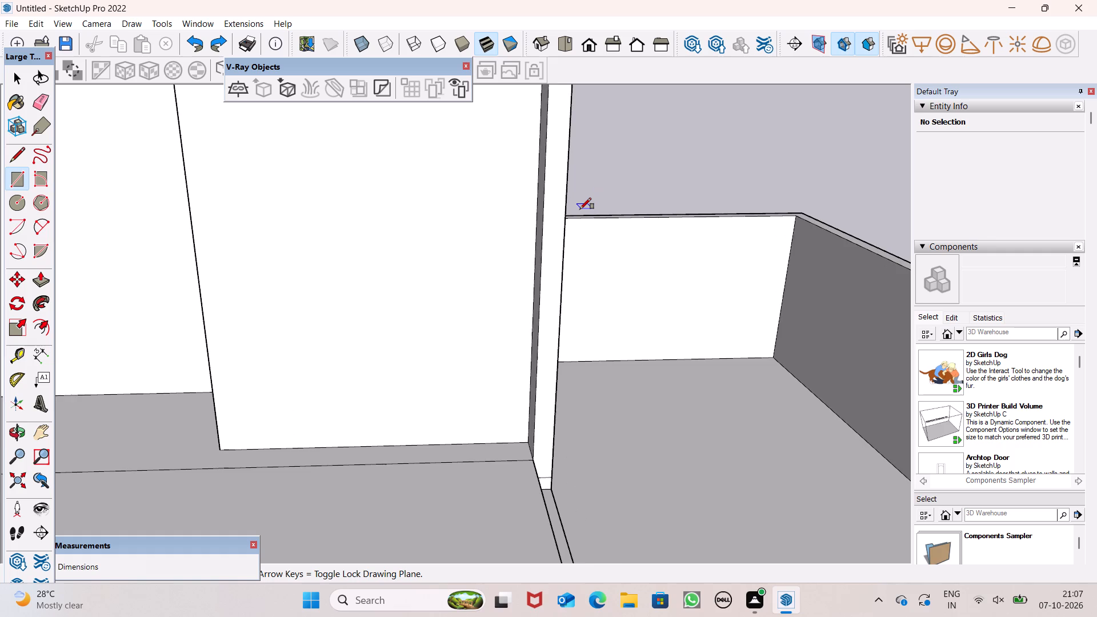
scroll(580, 209, down, 2)
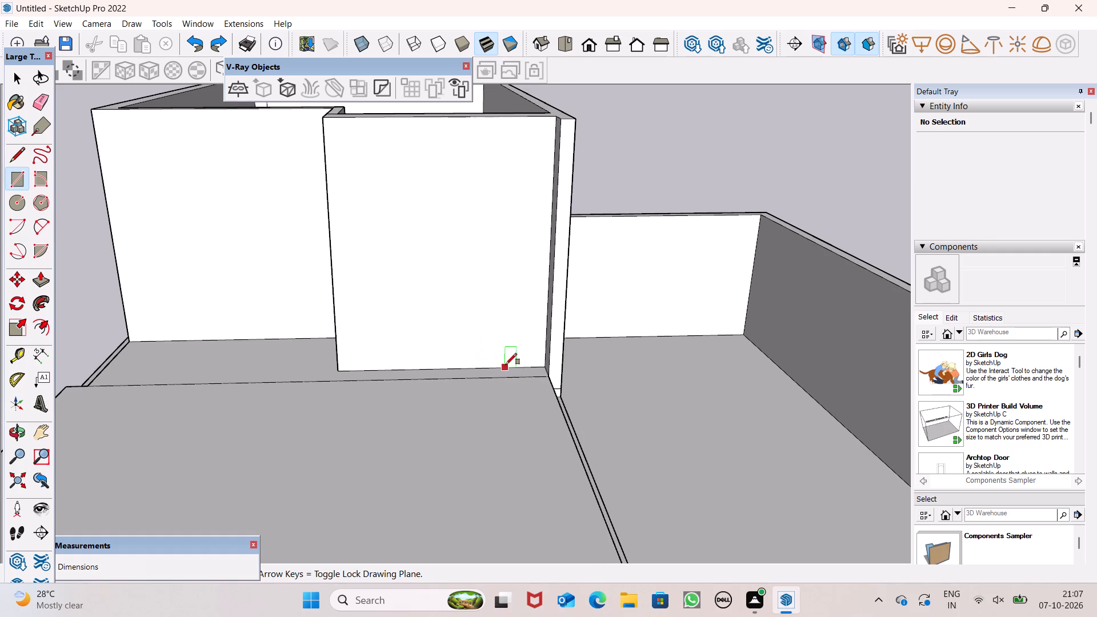
drag(509, 364, 501, 335)
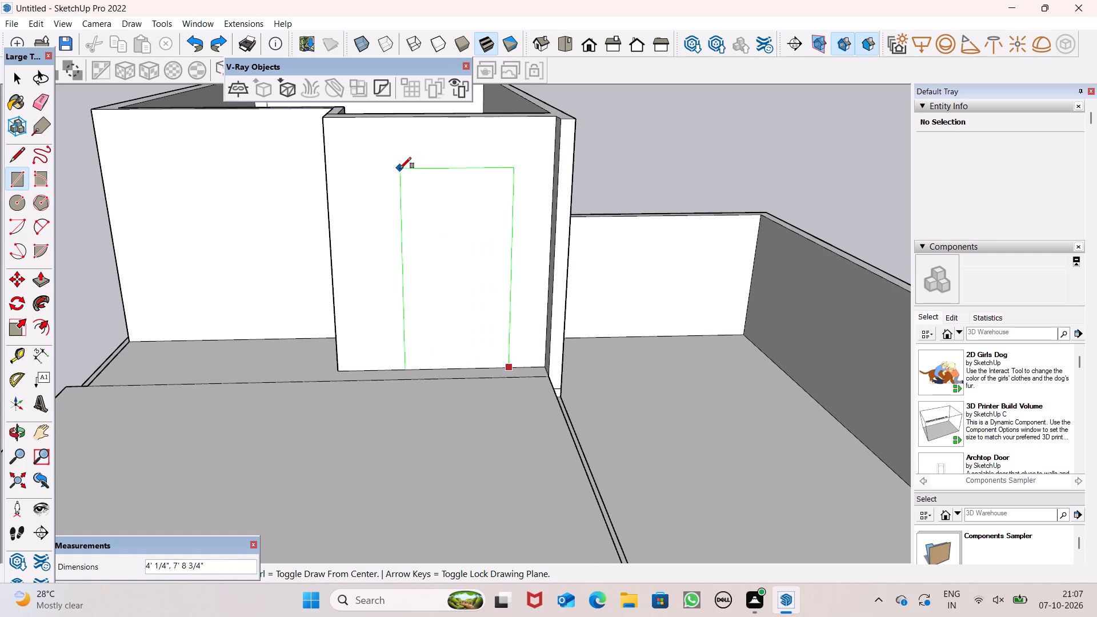
key(3)
text(',)
text(7')
key(Return)
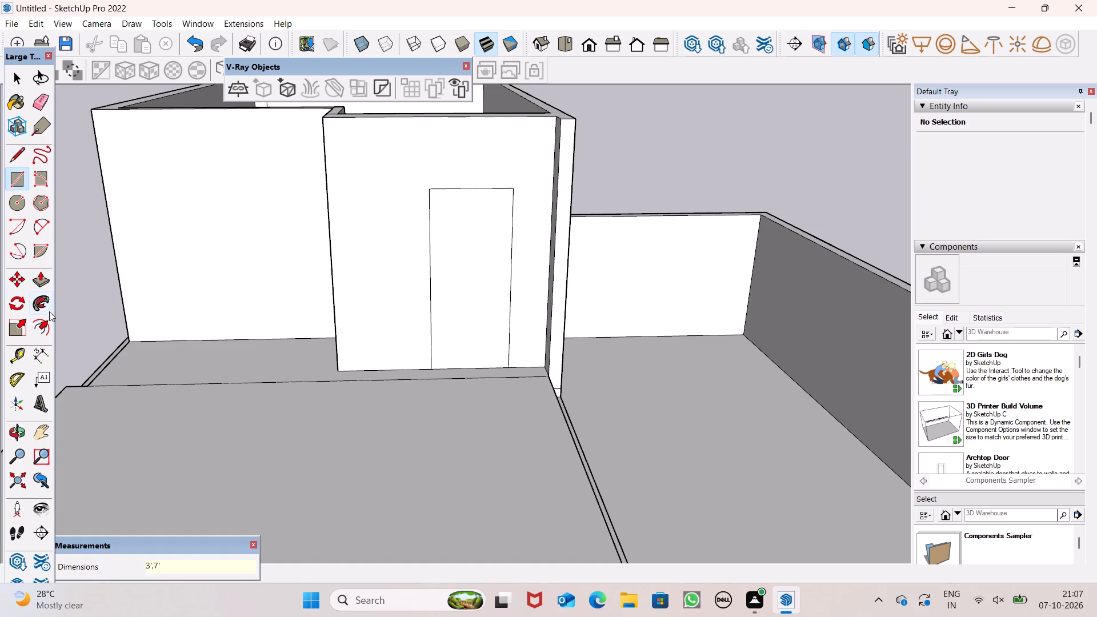
Push the door rectangle about 1' 2 1/4" through the projecting front wall with Push/Pull to cut the door opening.
click(42, 285)
drag(41, 283, 62, 283)
drag(470, 344, 485, 312)
Draw a rectangle about 1' 7 11/16" by 1' 1 7/8" on the floor at the recessed front wall's outer corner.
scroll(395, 285, down, 3)
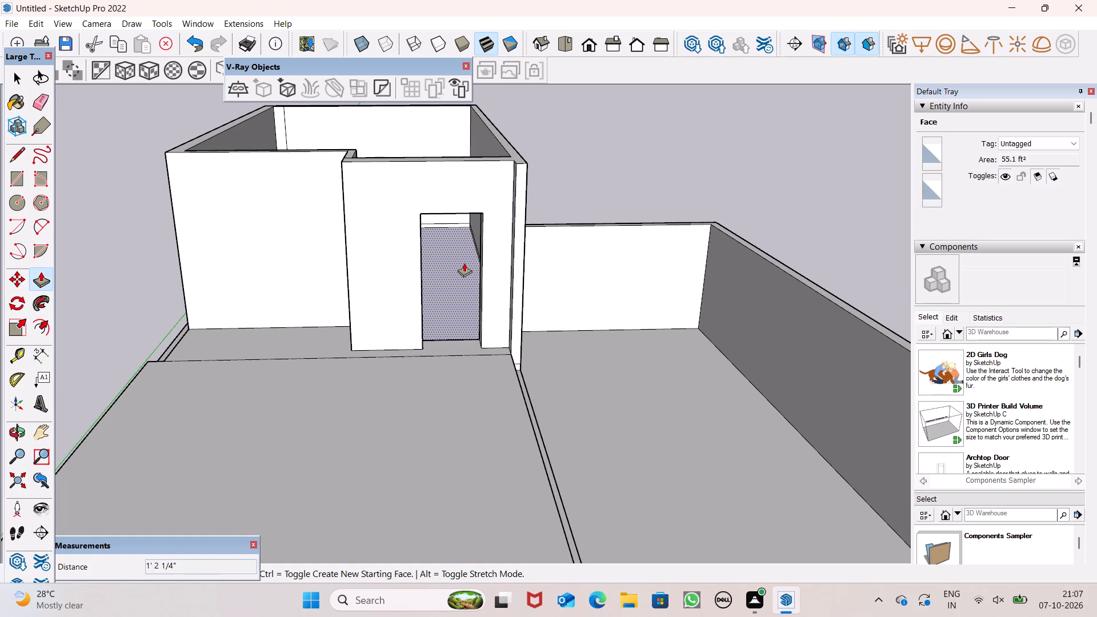
scroll(457, 253, down, 1)
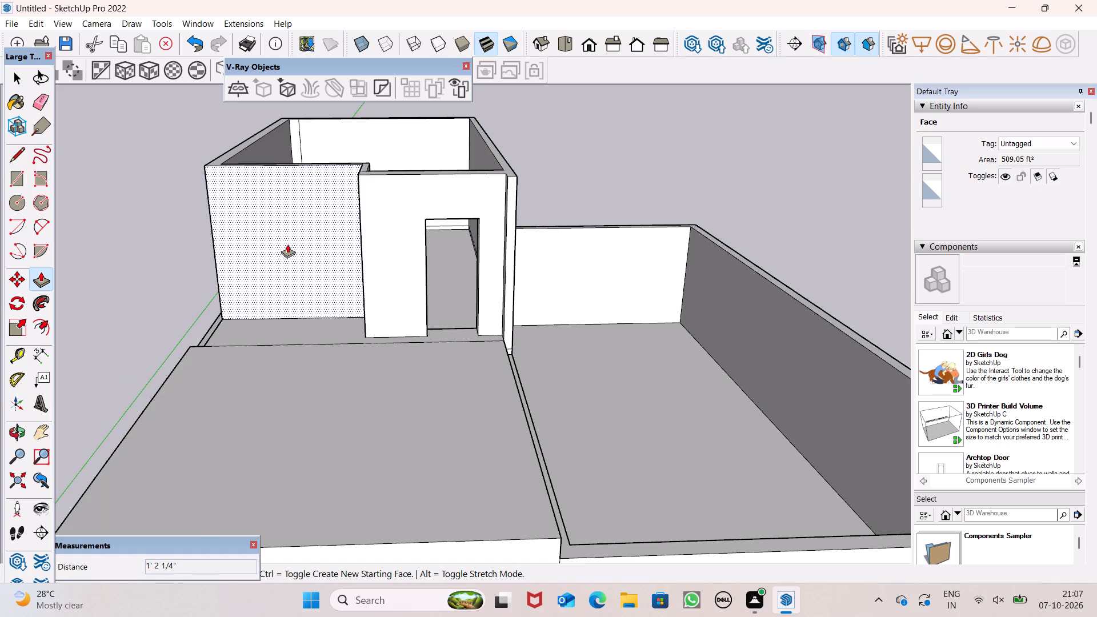
scroll(289, 242, down, 4)
middle_drag(294, 266, 295, 380)
scroll(295, 380, up, 1)
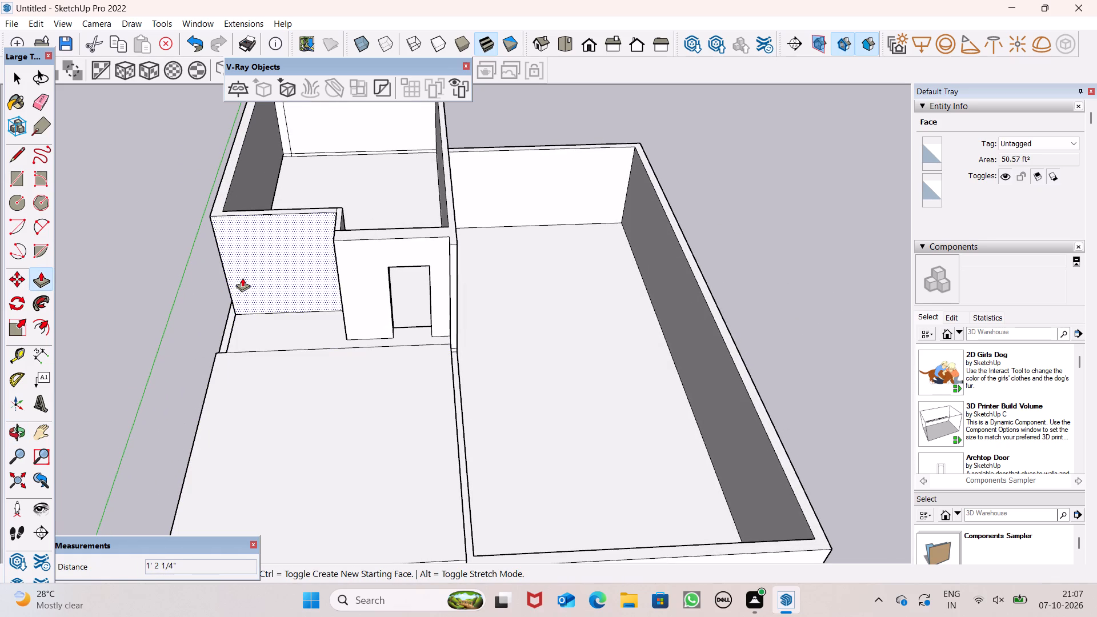
middle_drag(229, 269, 222, 252)
scroll(213, 250, up, 1)
scroll(231, 201, up, 1)
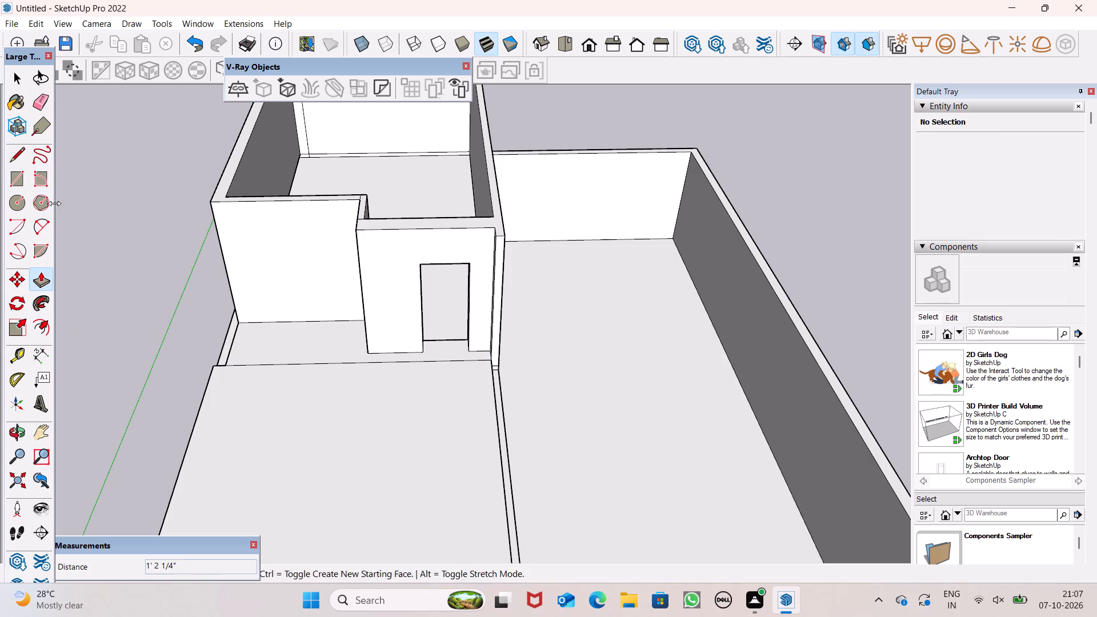
click(18, 179)
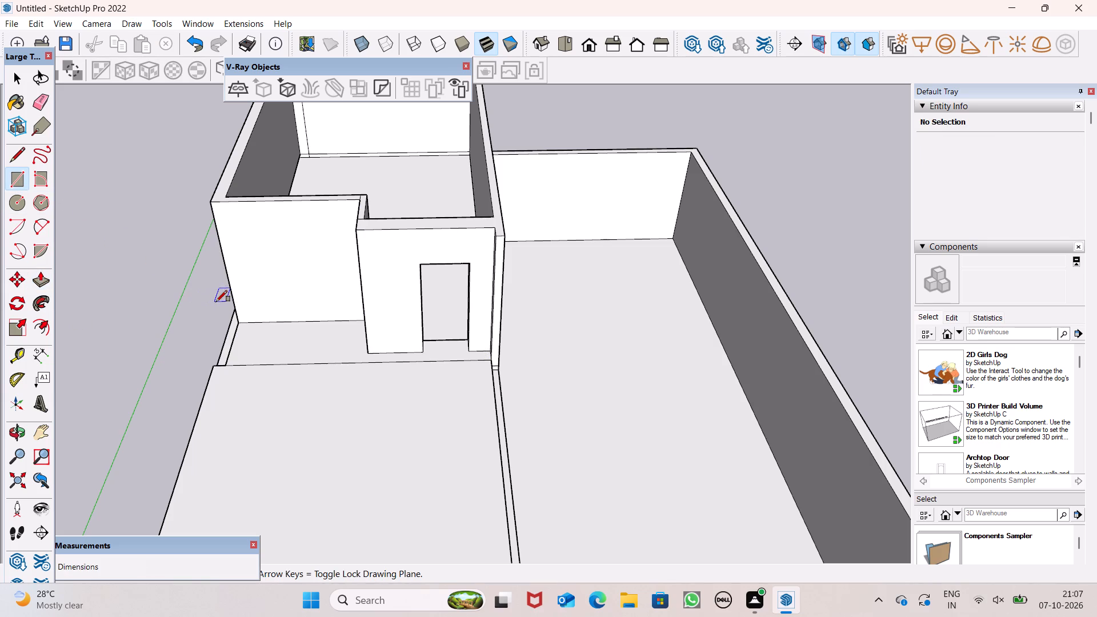
scroll(246, 249, up, 4)
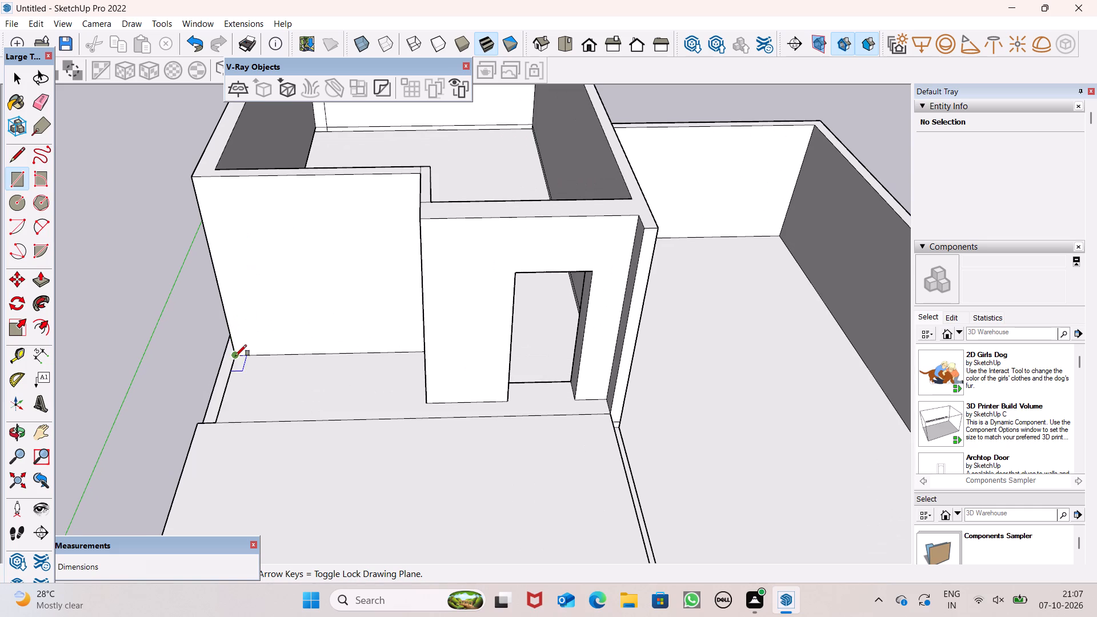
click(234, 353)
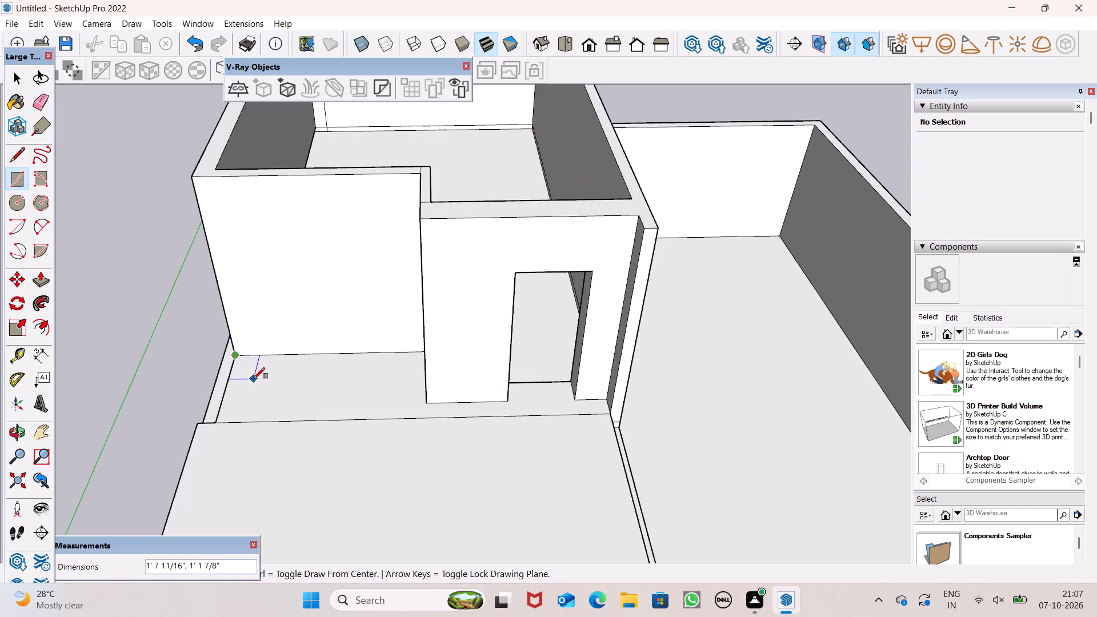
click(255, 378)
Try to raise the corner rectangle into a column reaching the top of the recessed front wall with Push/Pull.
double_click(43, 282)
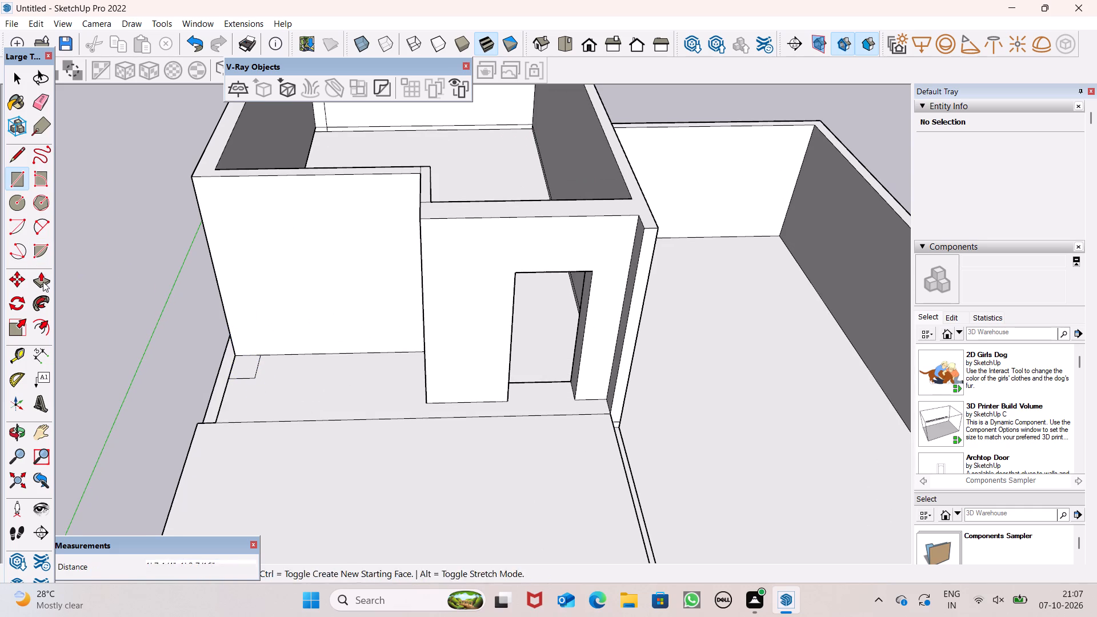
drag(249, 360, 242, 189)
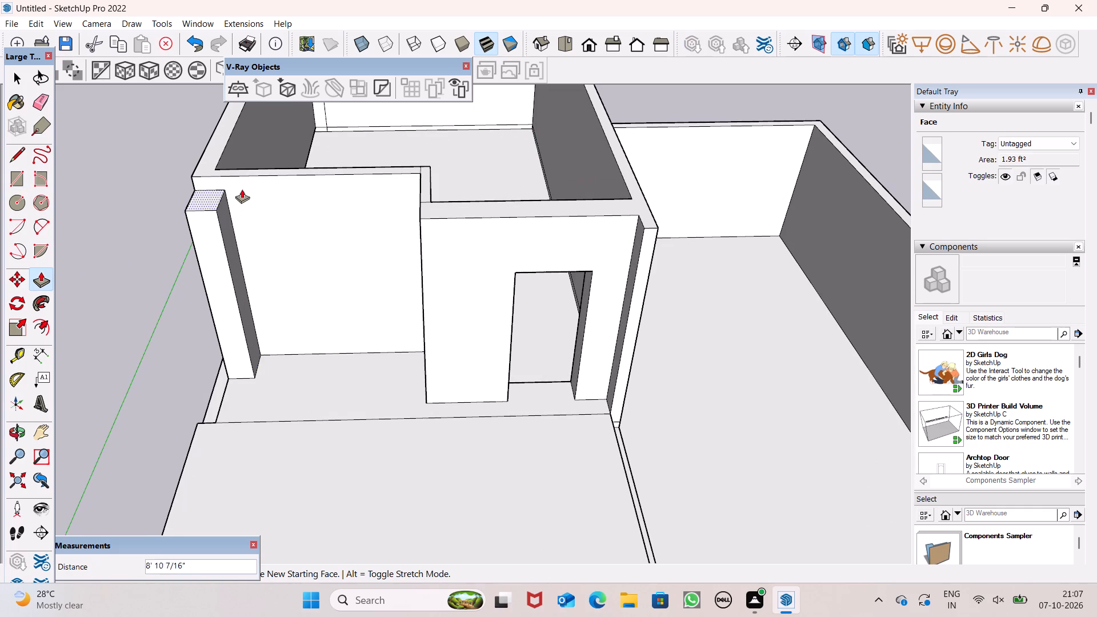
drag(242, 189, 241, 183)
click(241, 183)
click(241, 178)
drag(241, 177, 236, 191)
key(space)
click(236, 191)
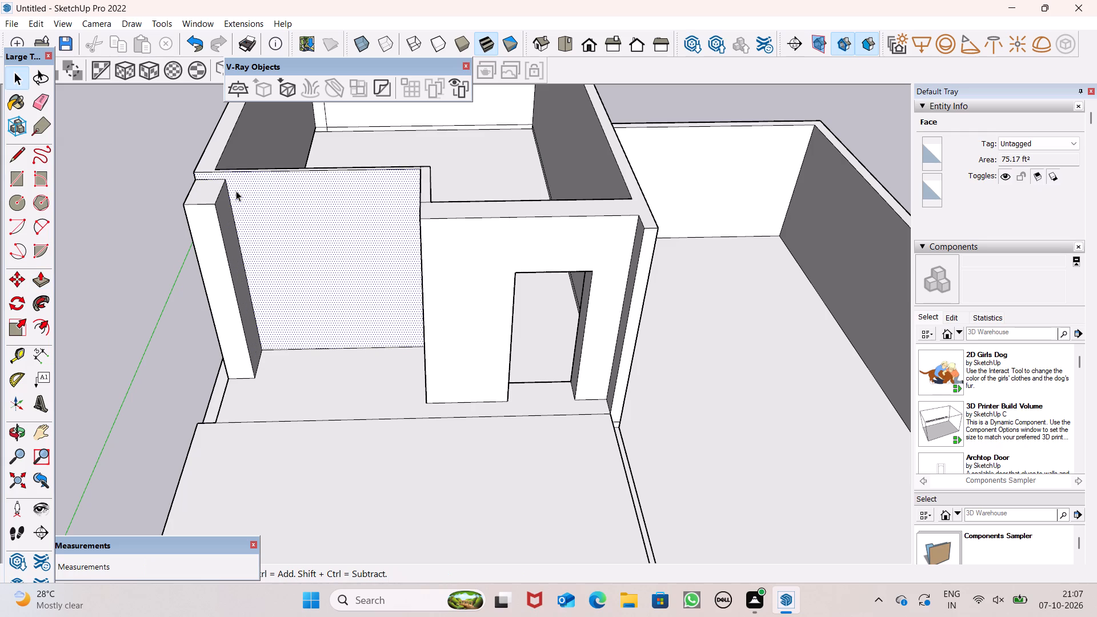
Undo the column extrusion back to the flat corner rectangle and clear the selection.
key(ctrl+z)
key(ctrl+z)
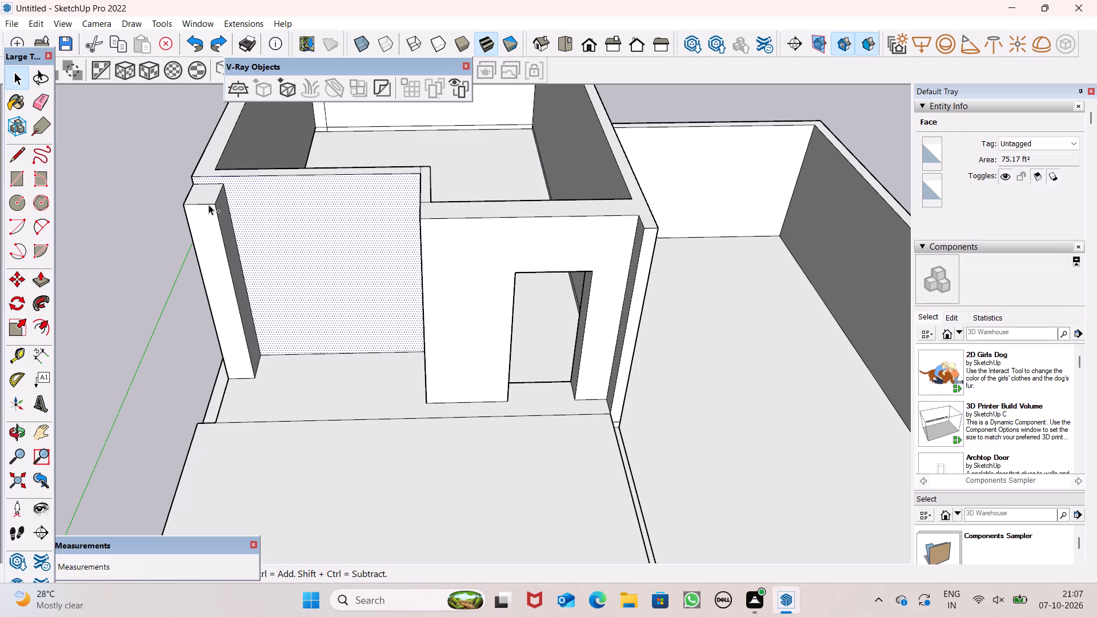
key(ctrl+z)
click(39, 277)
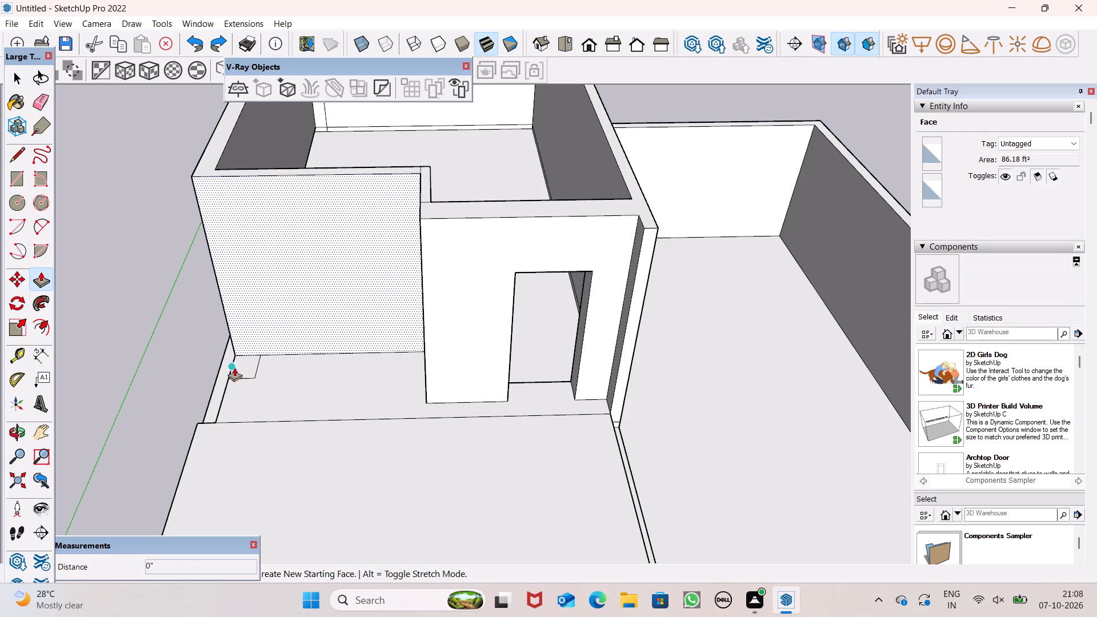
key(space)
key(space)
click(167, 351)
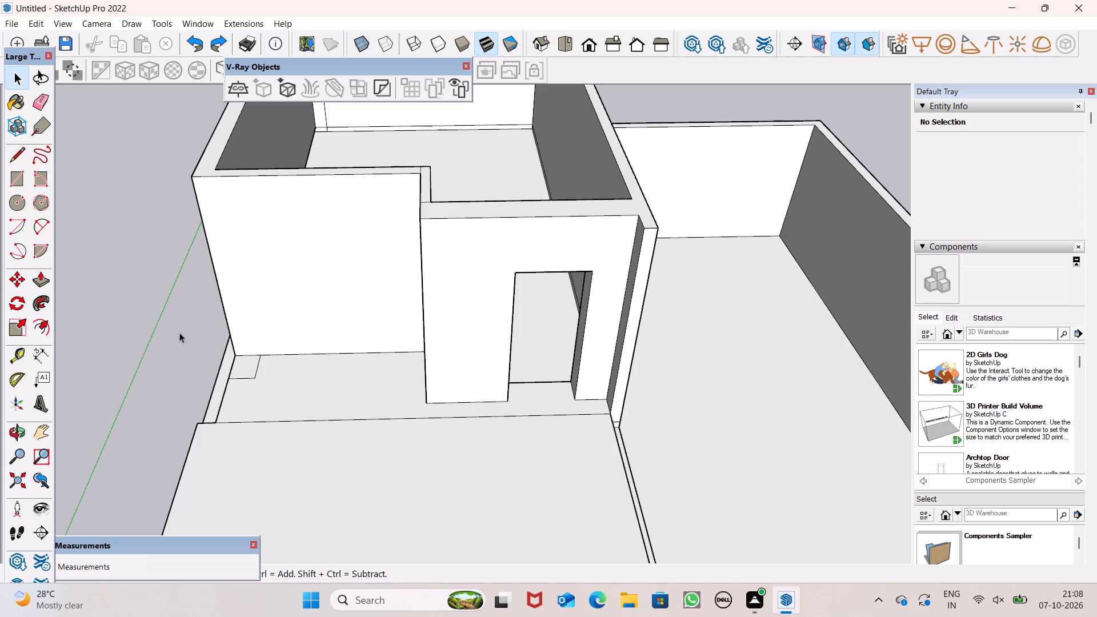
Raise the corner rectangle with Push/Pull into a column stopping partway up the recessed front wall.
click(49, 285)
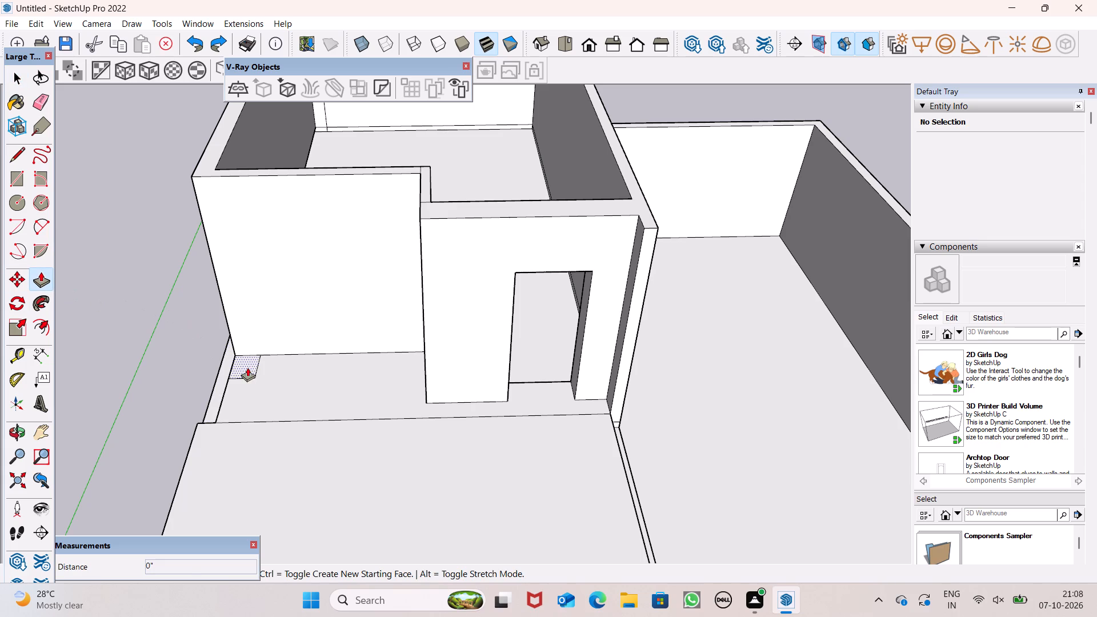
drag(246, 364, 207, 260)
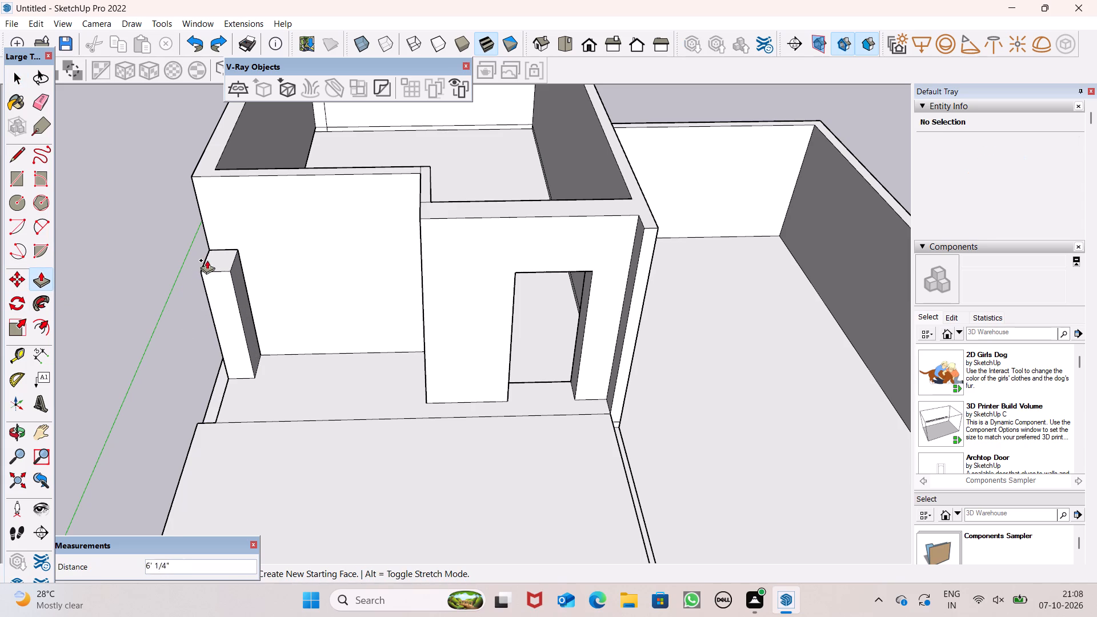
drag(207, 260, 209, 243)
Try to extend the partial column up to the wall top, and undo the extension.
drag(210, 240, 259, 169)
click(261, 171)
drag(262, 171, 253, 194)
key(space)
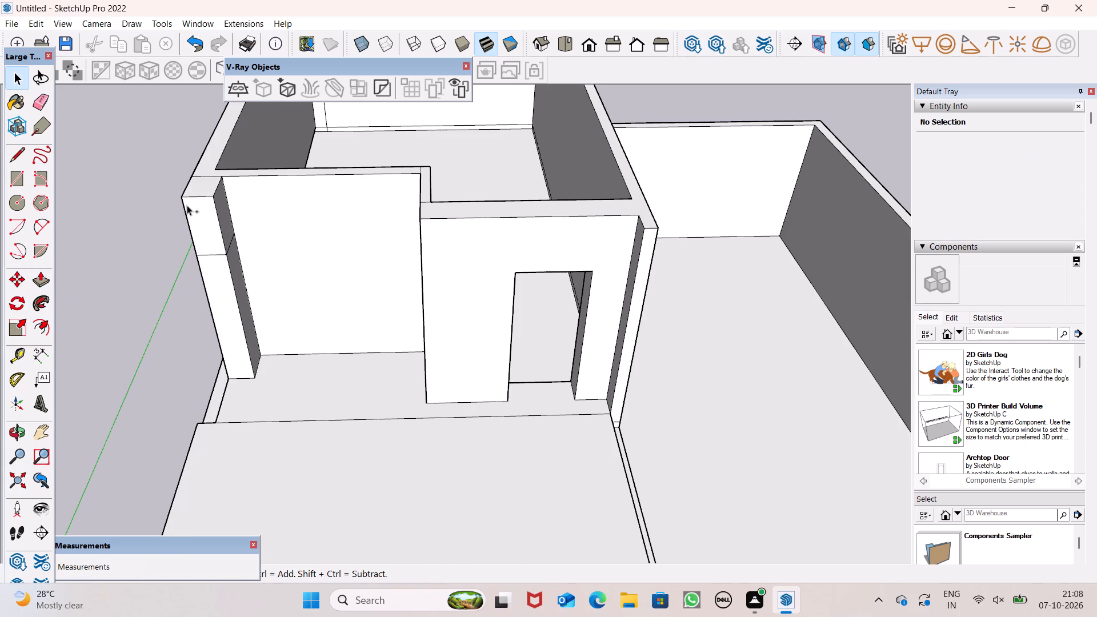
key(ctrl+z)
Pull the column's top face up about 2' 7 7/8" to the top of the recessed front wall.
click(43, 279)
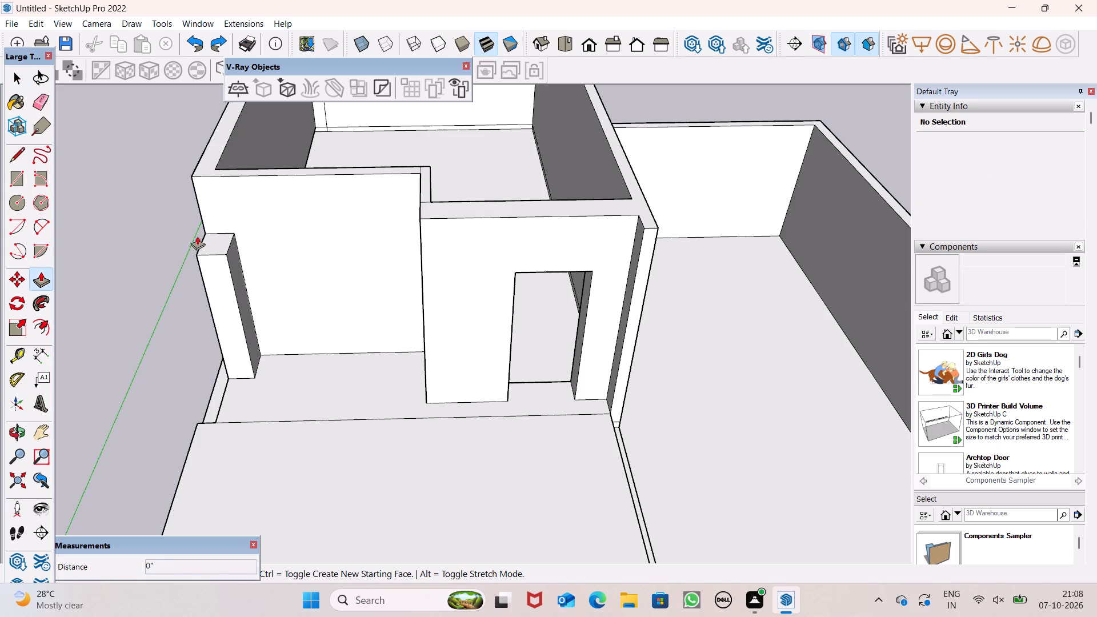
drag(211, 244, 258, 173)
scroll(254, 183, down, 3)
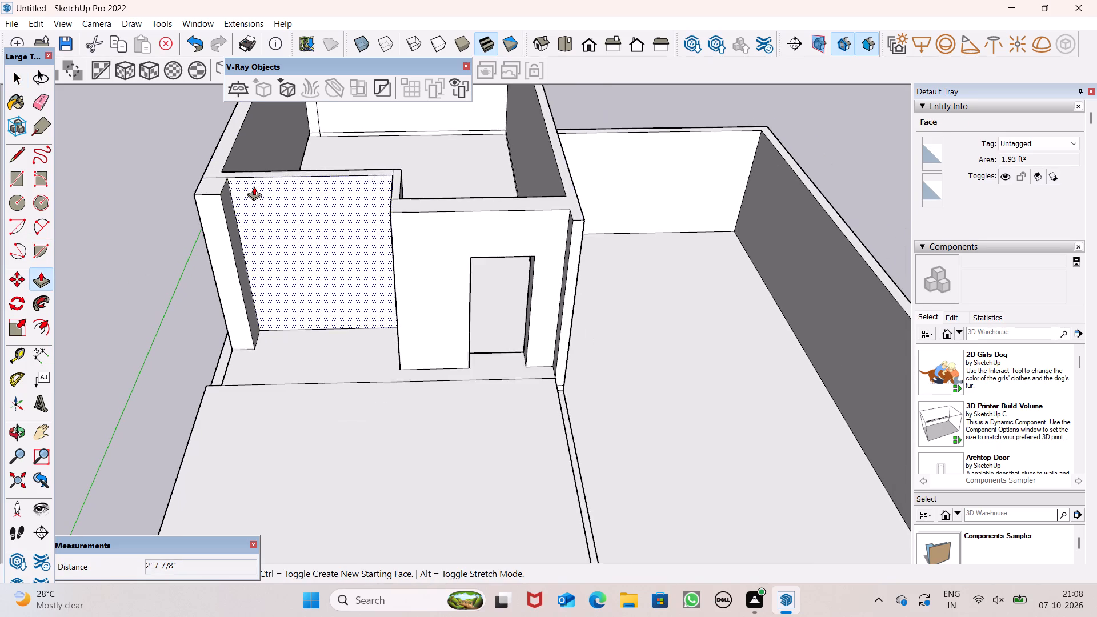
key(space)
Raise the narrow ledge along the outside of the upper room's side wall about 6 1/4" with Push/Pull, level with the balcony slab.
scroll(258, 196, down, 1)
middle_drag(249, 234, 346, 183)
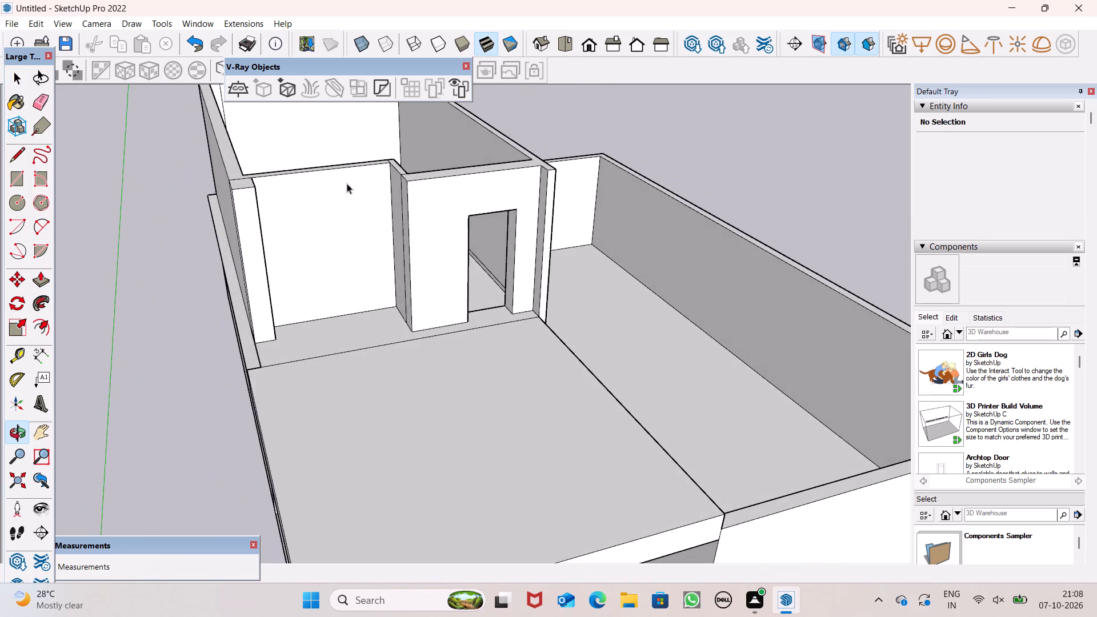
scroll(367, 227, down, 2)
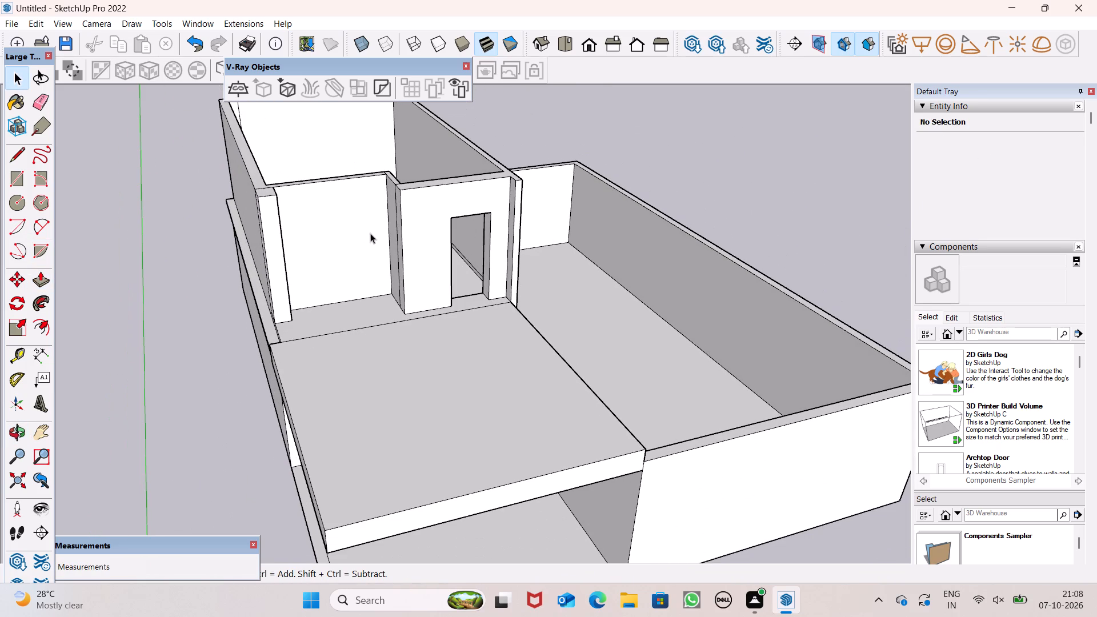
scroll(282, 304, down, 2)
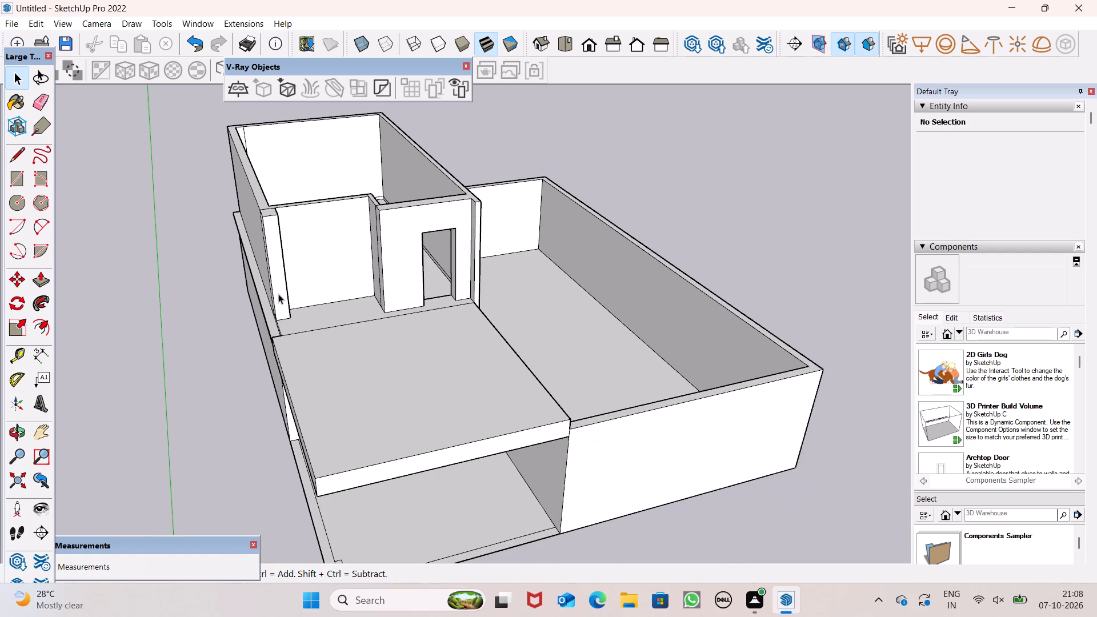
middle_drag(264, 299, 331, 315)
scroll(305, 335, up, 5)
scroll(307, 324, down, 2)
middle_drag(298, 368, 441, 328)
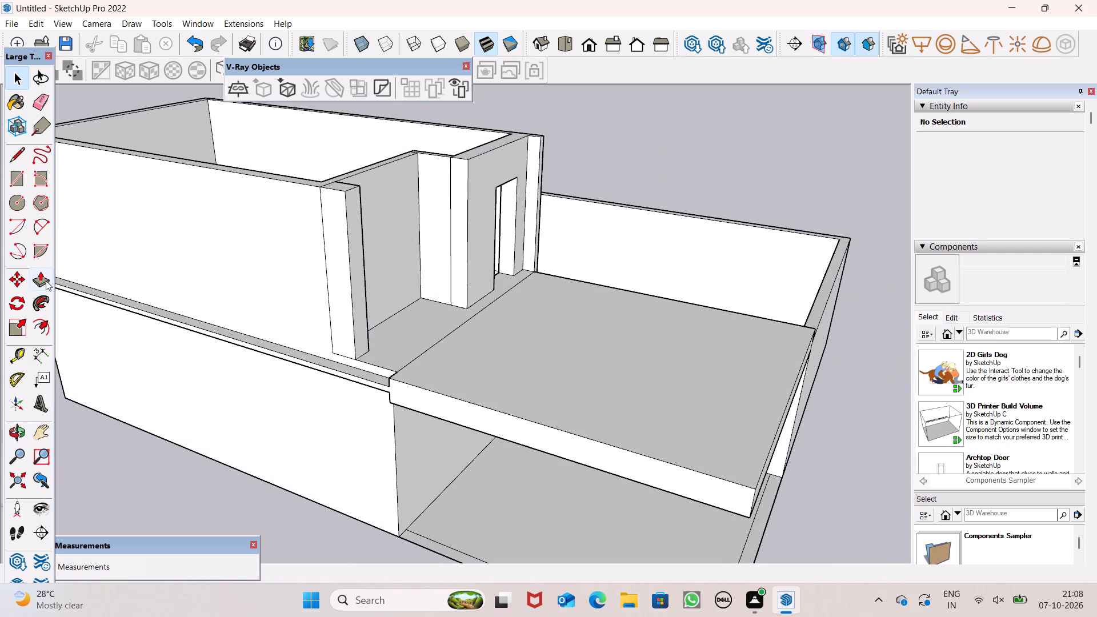
click(45, 281)
scroll(320, 329, up, 1)
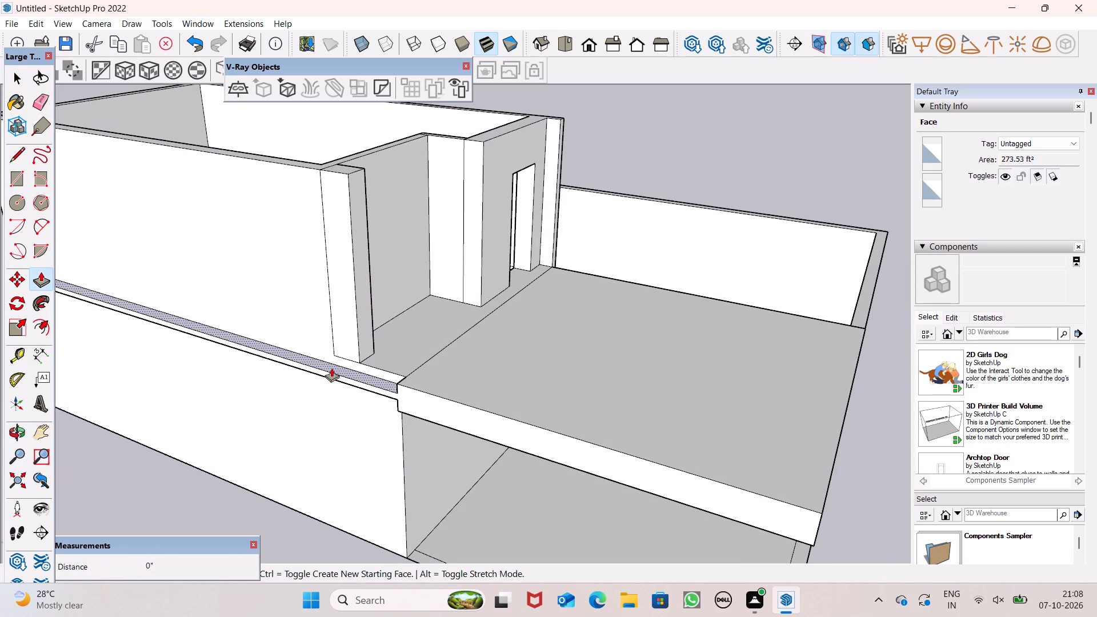
drag(331, 368, 330, 359)
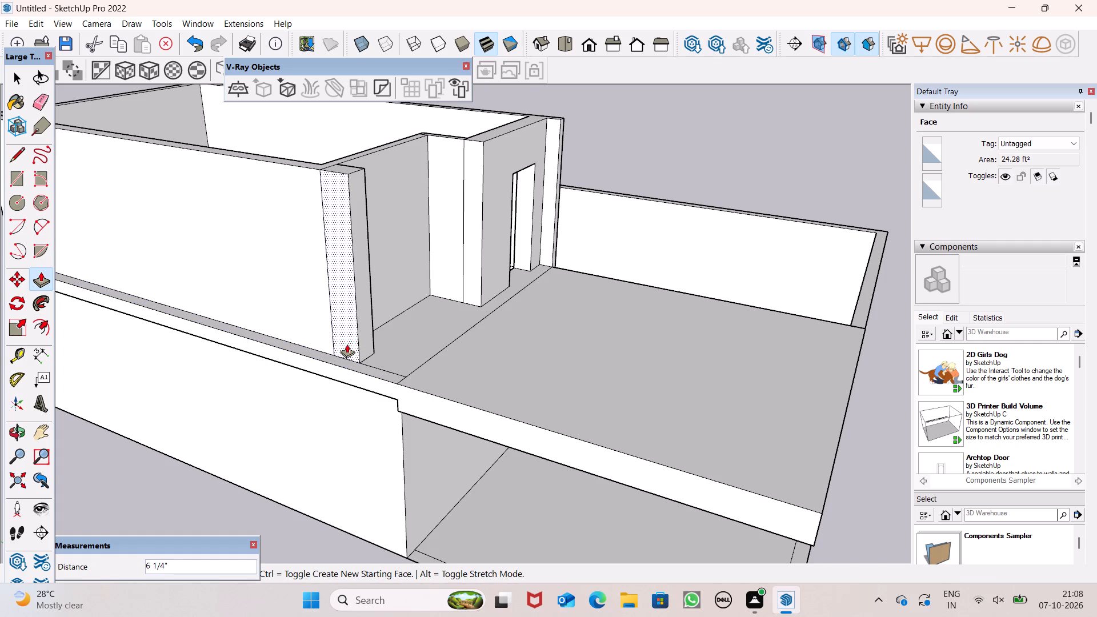
Pull the corner column's outer side face about 6 9/16" outward over the raised ledge with Push/Pull.
scroll(345, 344, up, 4)
drag(346, 344, 338, 356)
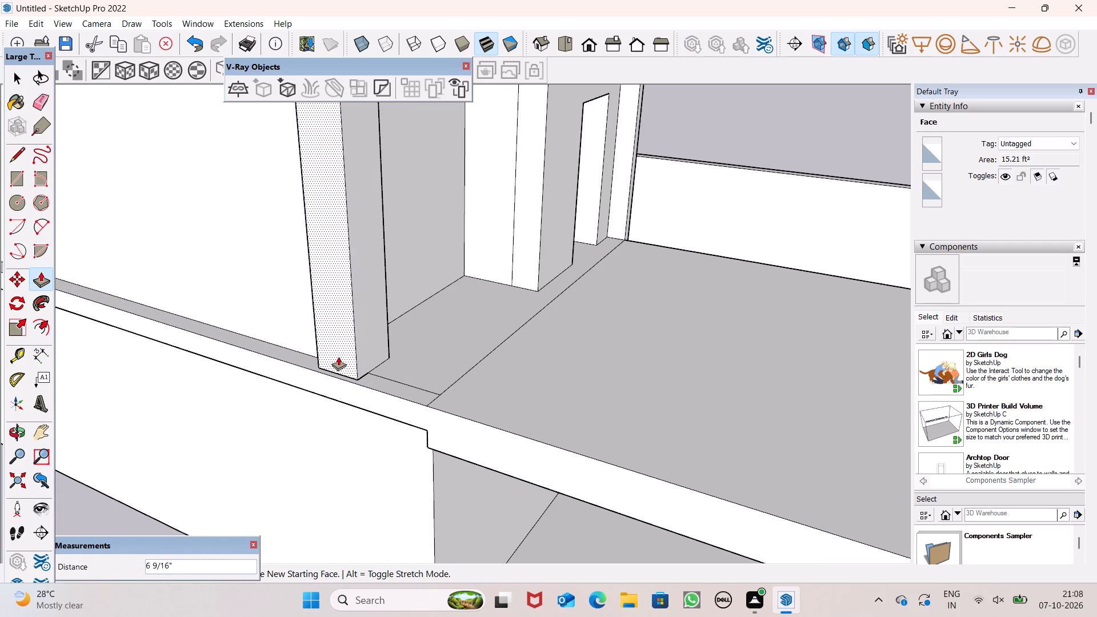
drag(338, 356, 337, 362)
double_click(337, 362)
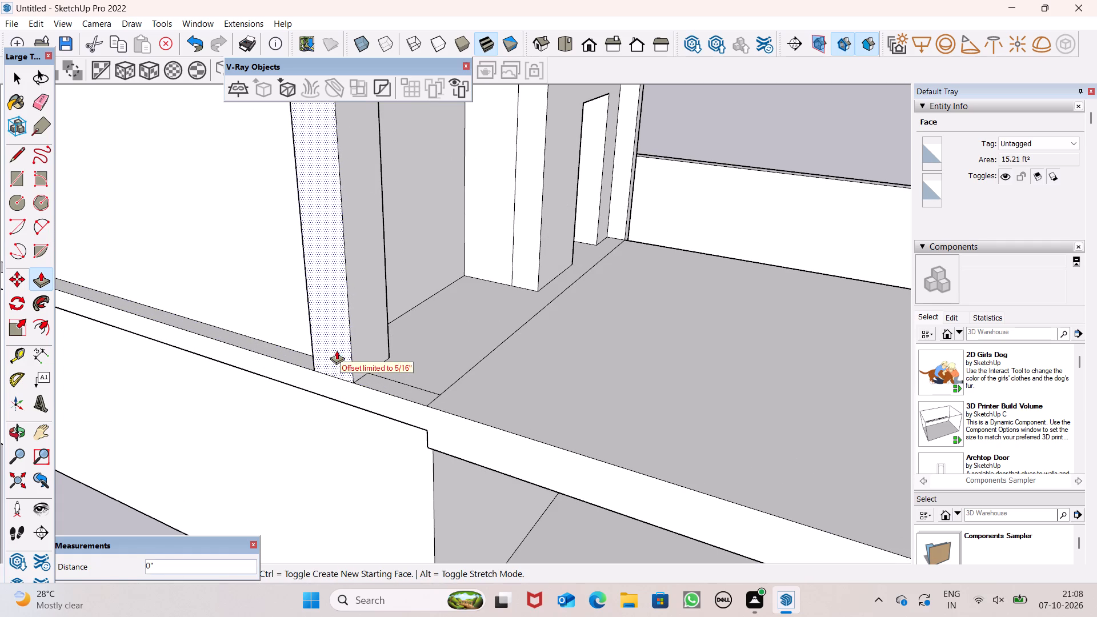
scroll(466, 299, down, 11)
scroll(409, 295, down, 1)
scroll(409, 295, up, 1)
scroll(409, 295, down, 1)
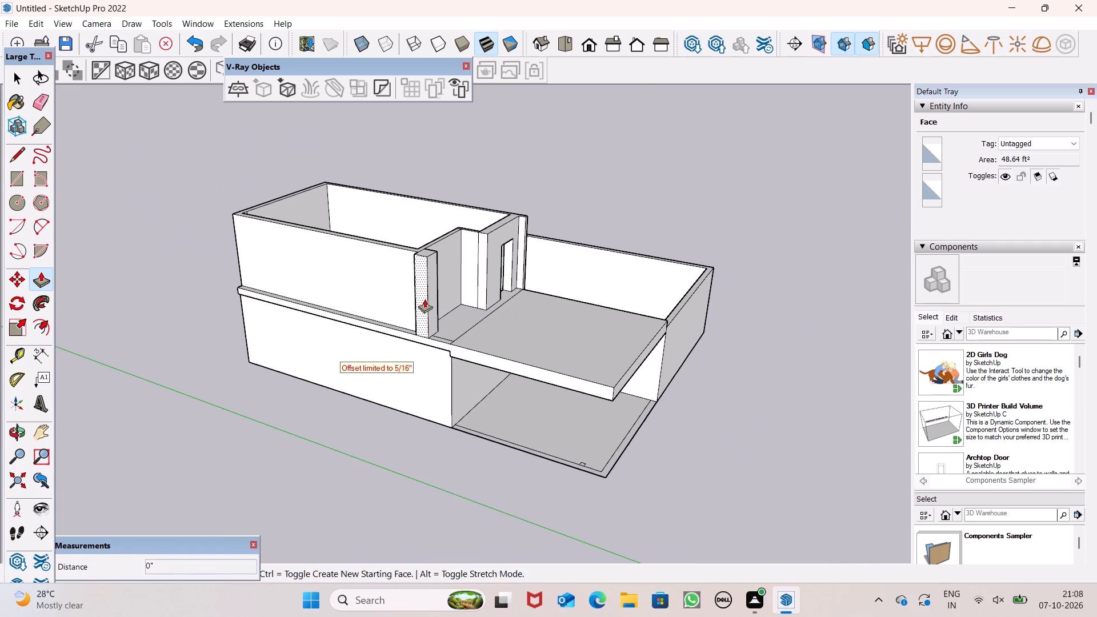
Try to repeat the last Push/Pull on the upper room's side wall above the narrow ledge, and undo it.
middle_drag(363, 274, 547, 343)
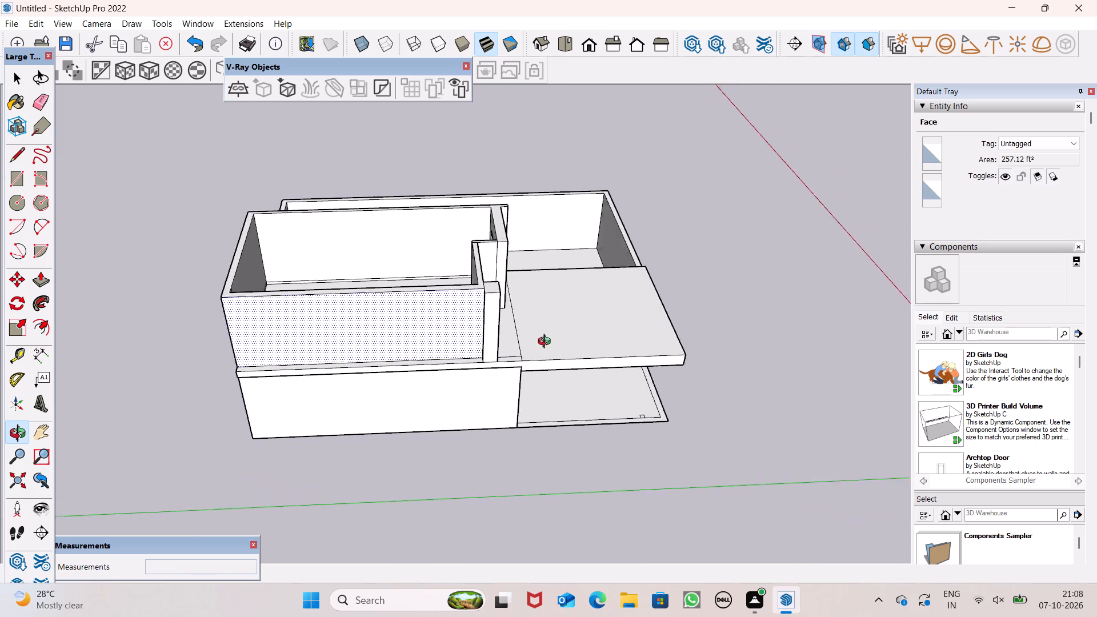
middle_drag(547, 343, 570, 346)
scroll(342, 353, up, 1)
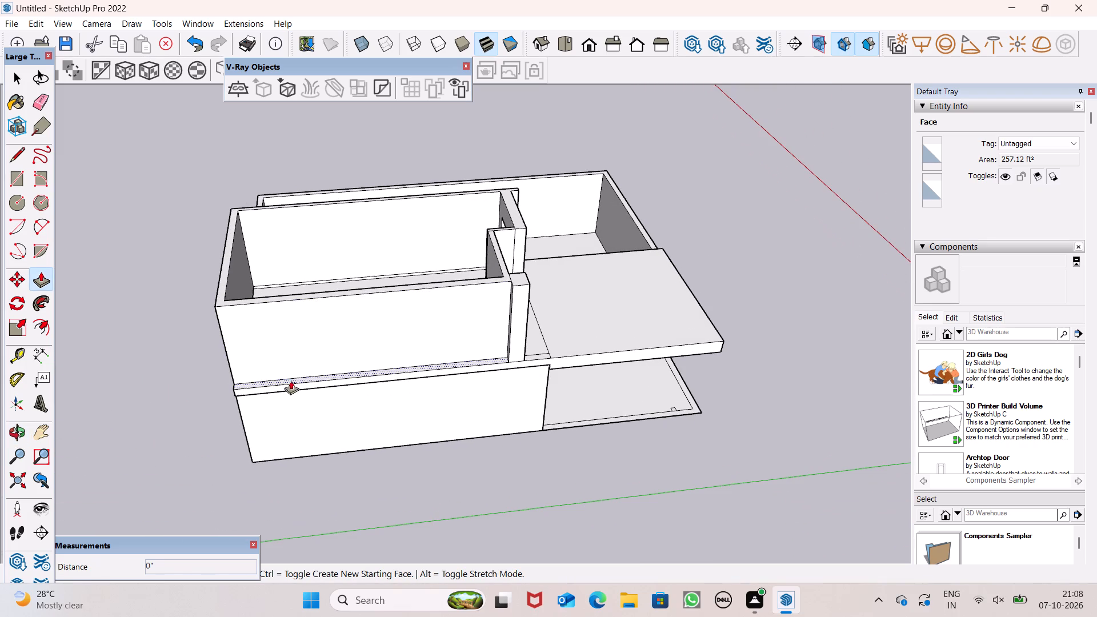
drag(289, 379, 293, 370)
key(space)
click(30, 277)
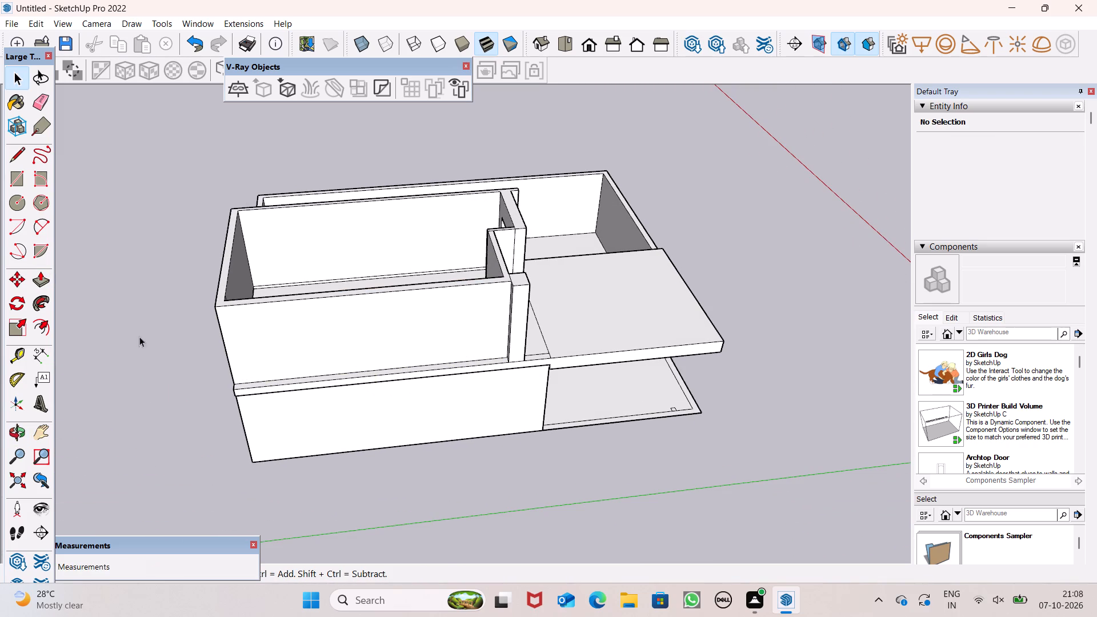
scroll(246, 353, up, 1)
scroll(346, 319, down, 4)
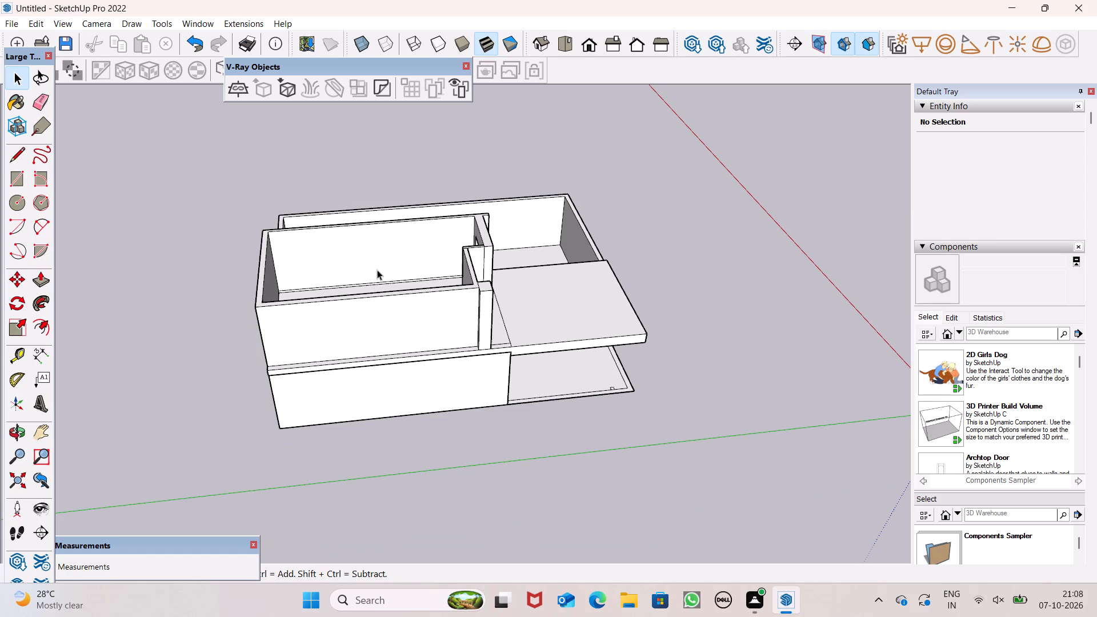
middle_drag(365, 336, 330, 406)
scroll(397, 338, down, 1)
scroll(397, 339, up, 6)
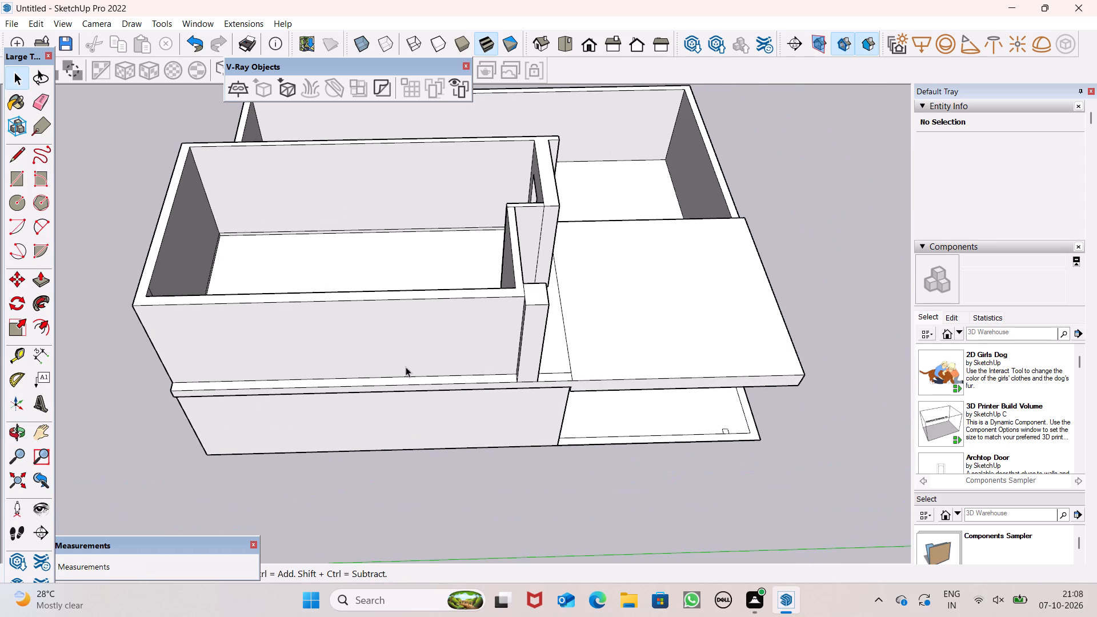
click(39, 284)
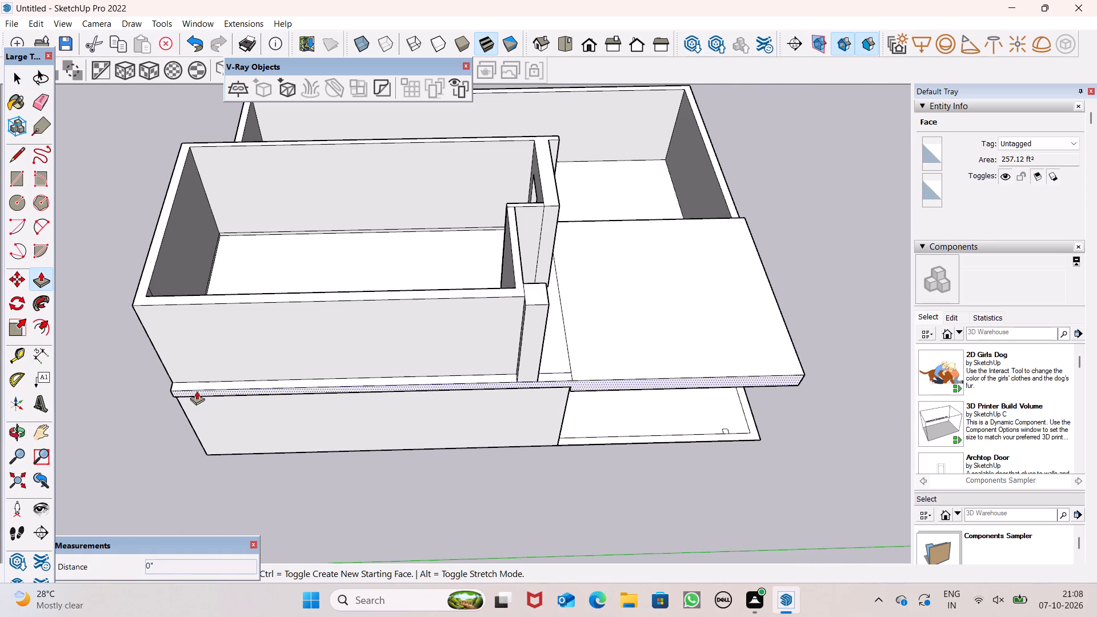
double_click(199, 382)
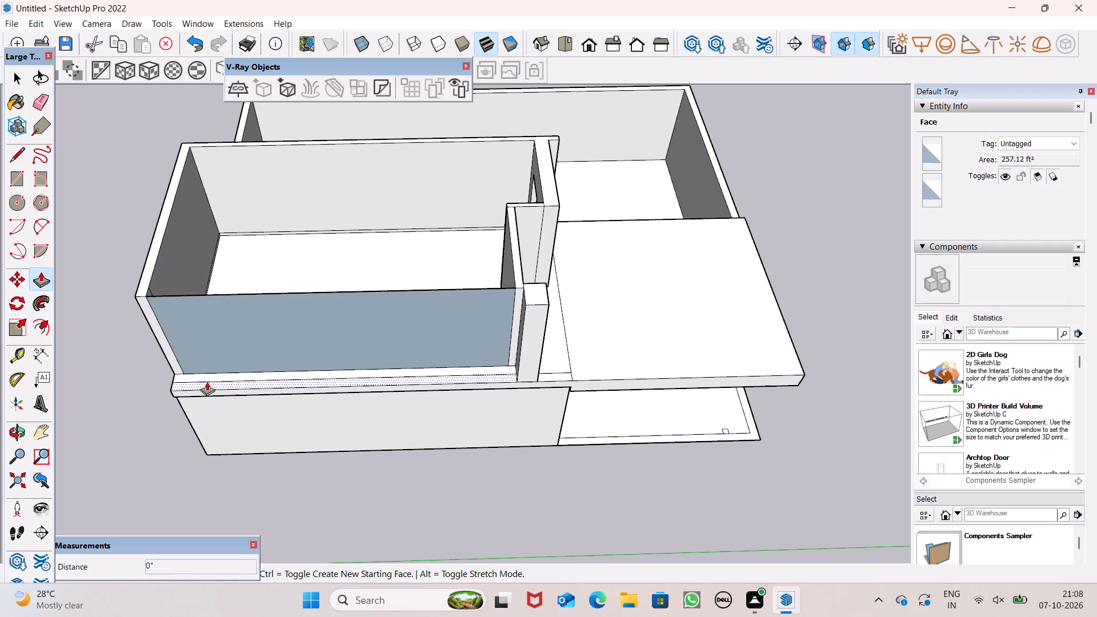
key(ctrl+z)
Pull the upper room's side wall face about 8 3/16" outward over the ledge with Push/Pull, in line with the corner column.
scroll(294, 297, down, 1)
middle_drag(434, 360, 400, 353)
scroll(443, 349, up, 4)
drag(467, 348, 477, 359)
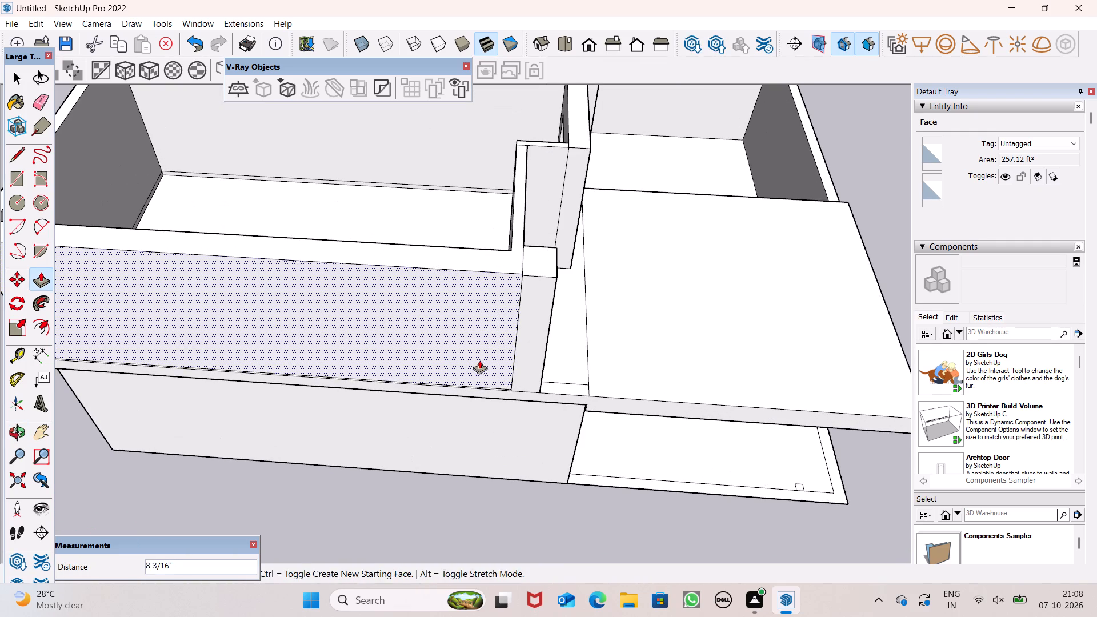
click(486, 363)
scroll(463, 285, down, 5)
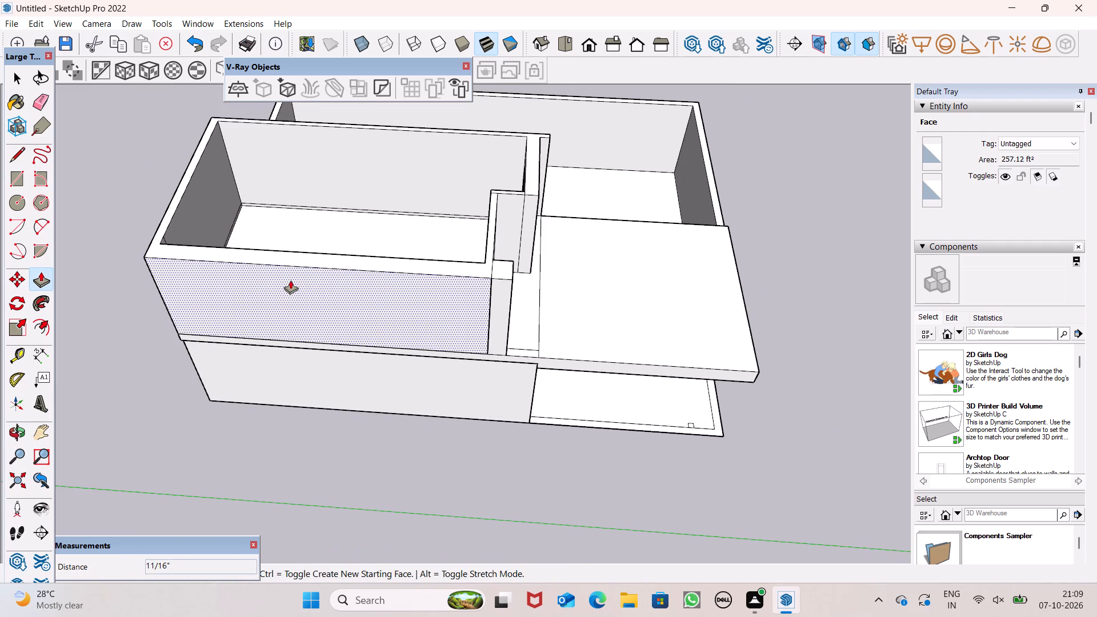
key(space)
Draw a square of about 1' 10 11/16" per side on the balcony slab, against its outer side edge near the front corner.
scroll(291, 281, down, 1)
scroll(389, 289, down, 1)
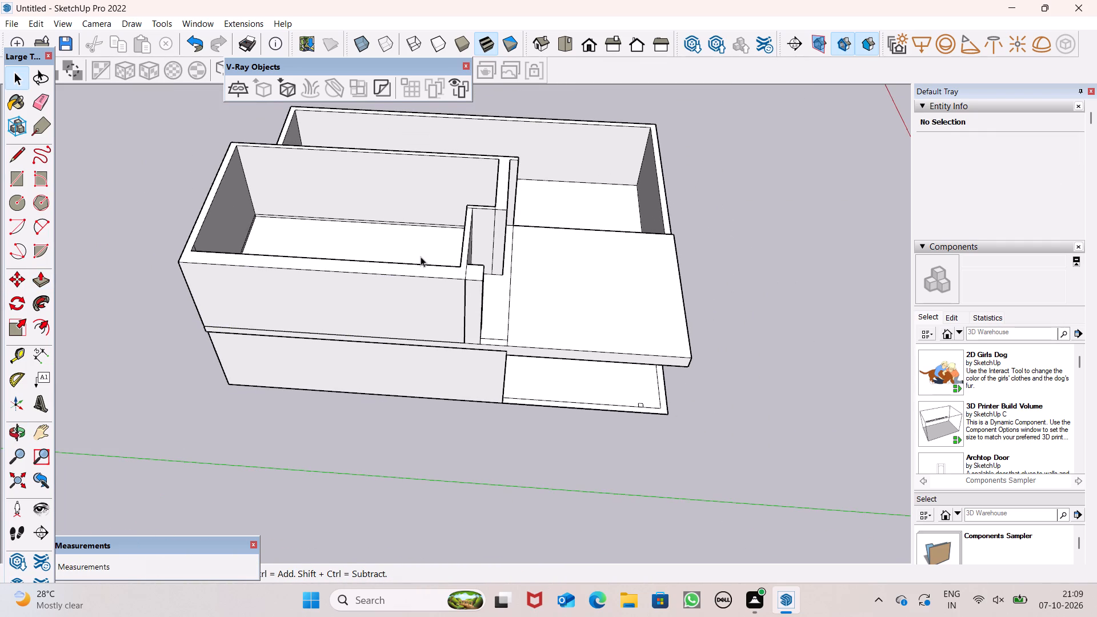
scroll(430, 258, down, 2)
middle_drag(650, 338, 306, 302)
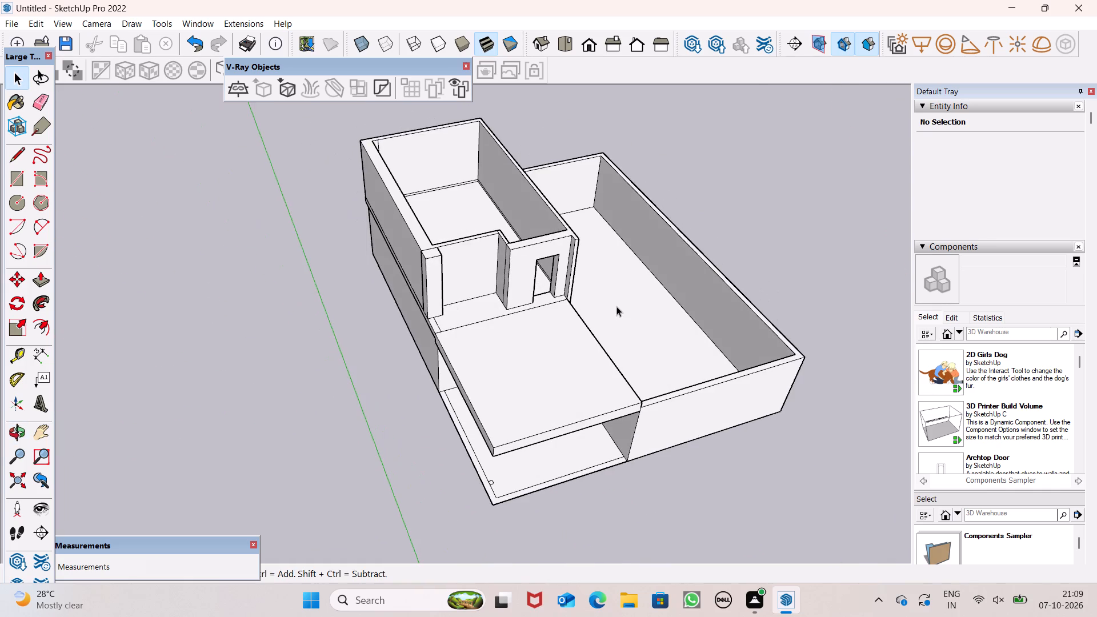
scroll(598, 302, down, 4)
middle_drag(635, 360, 570, 376)
scroll(599, 376, up, 2)
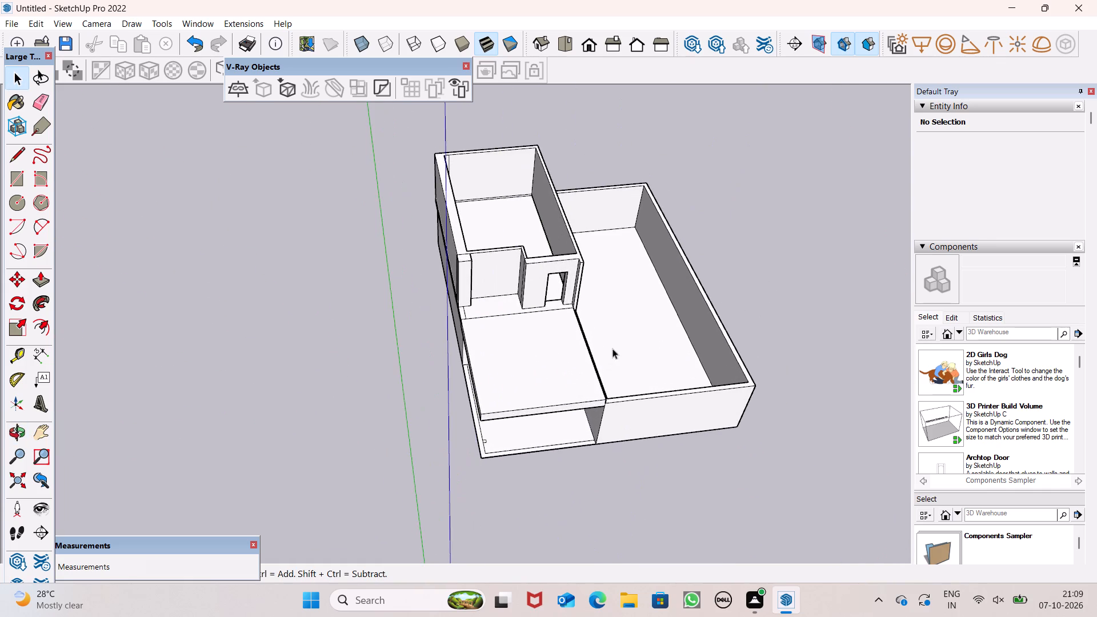
scroll(612, 348, down, 4)
middle_drag(647, 408, 546, 418)
scroll(551, 439, down, 1)
scroll(522, 390, up, 3)
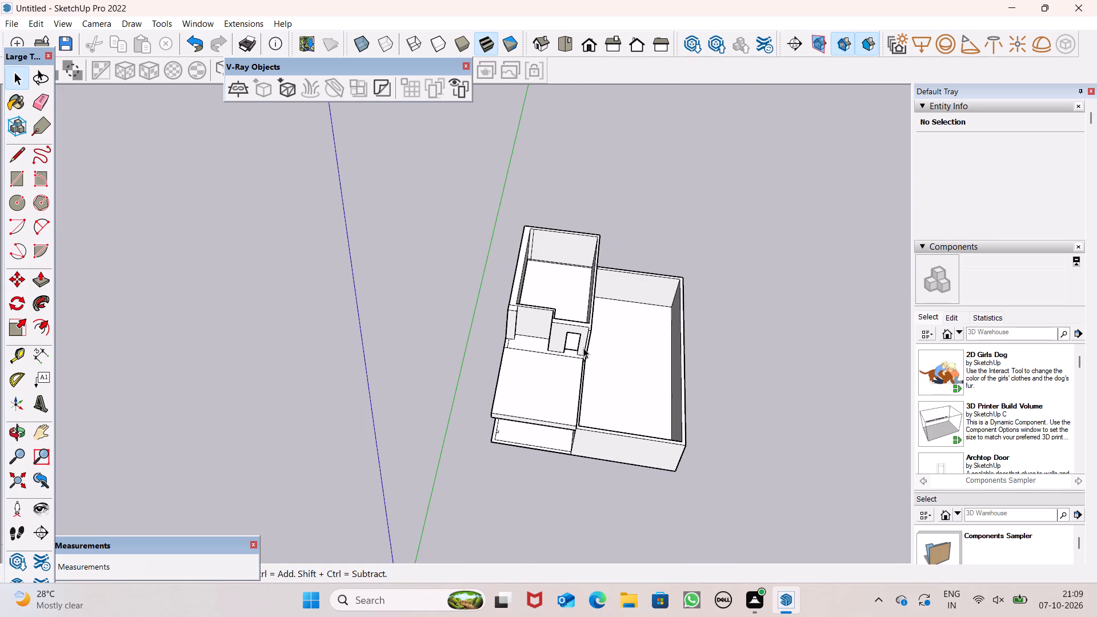
scroll(588, 342, down, 2)
middle_drag(584, 371, 607, 339)
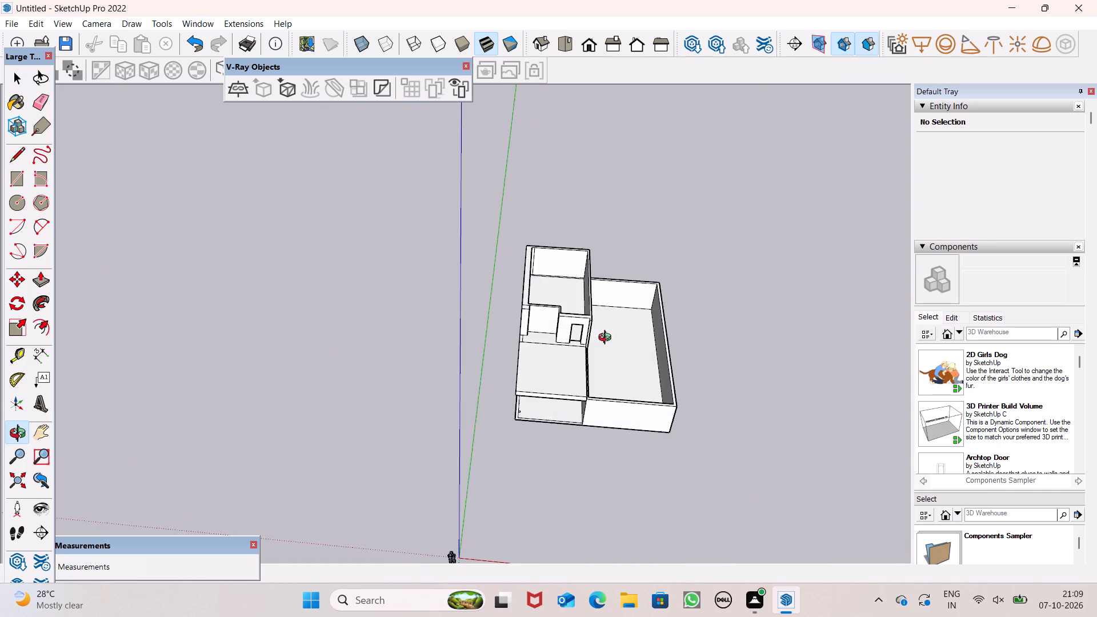
middle_drag(607, 339, 582, 355)
scroll(555, 367, up, 6)
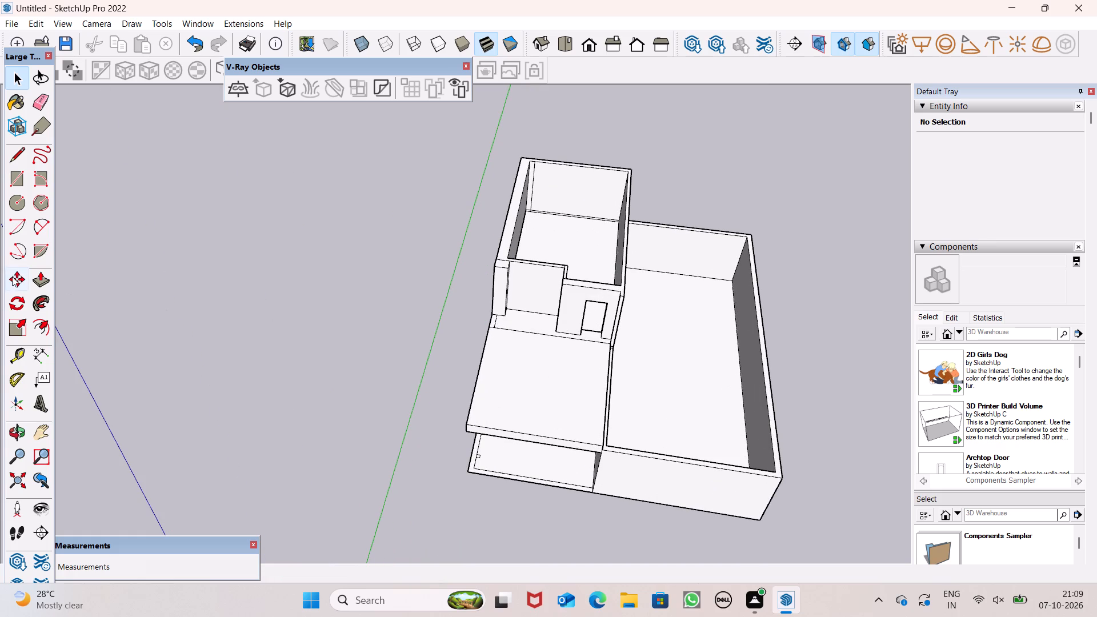
click(17, 182)
scroll(530, 451, up, 2)
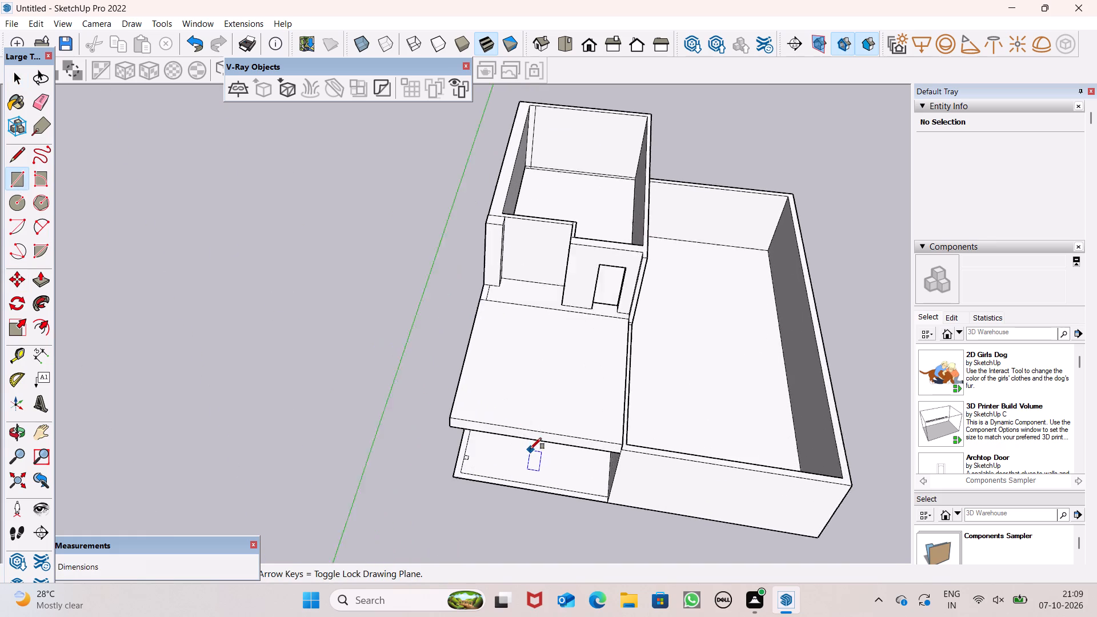
scroll(530, 449, up, 2)
scroll(458, 382, up, 8)
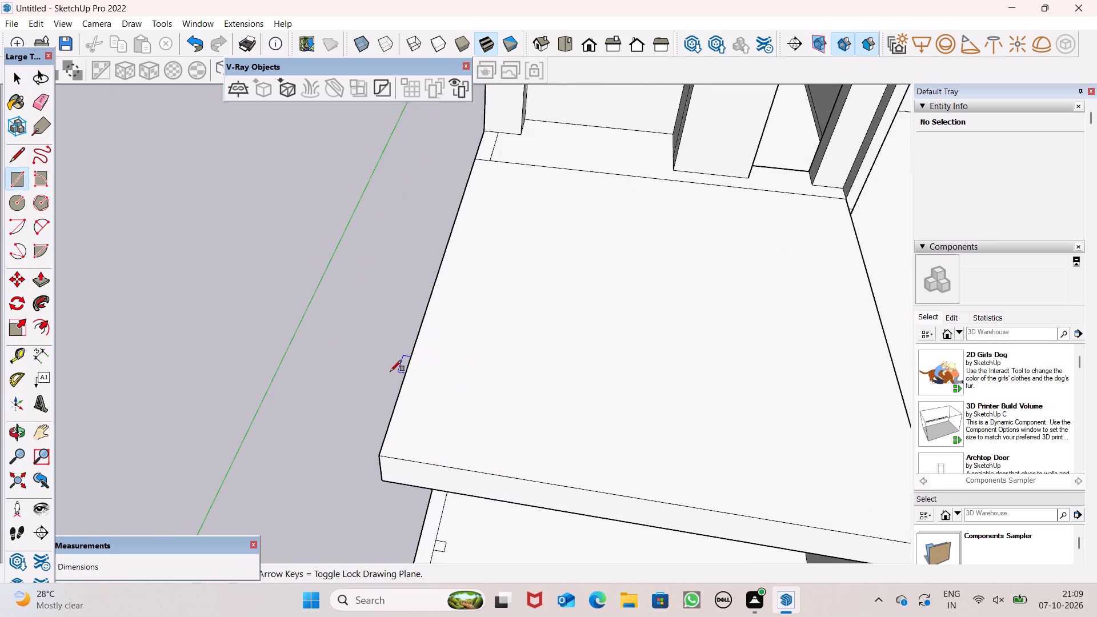
click(409, 376)
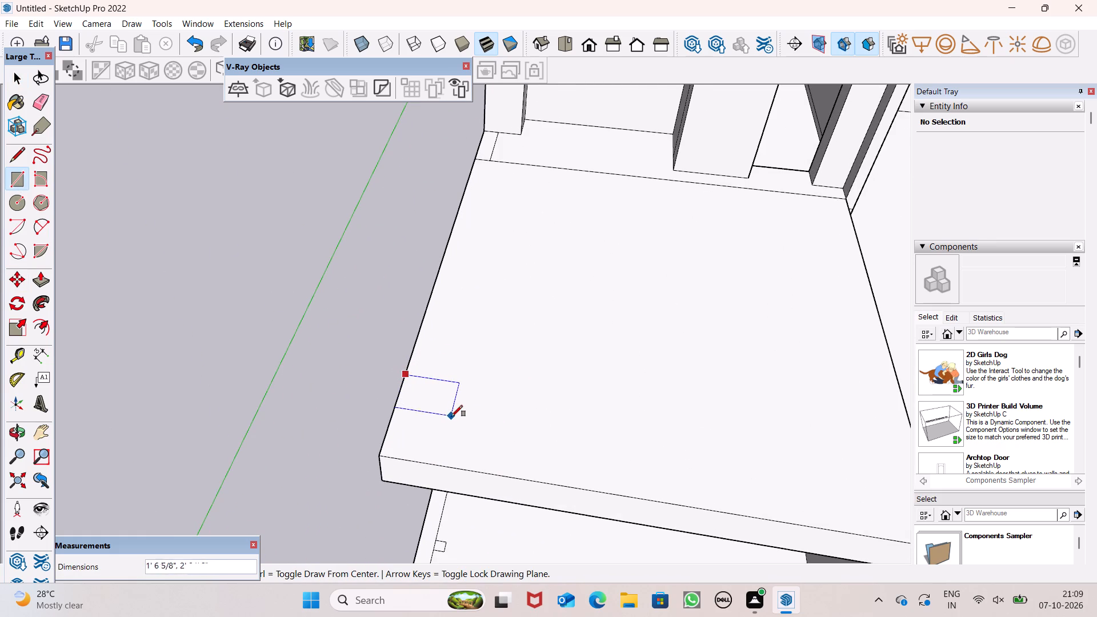
click(444, 422)
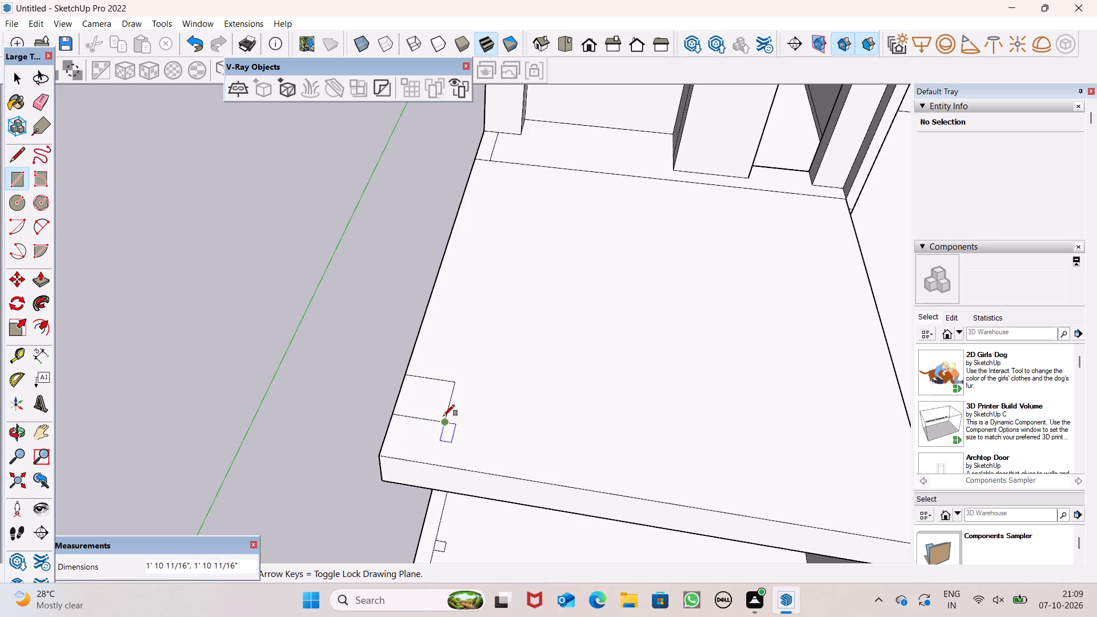
Move the whole square along the balcony slab's outer side edge, away from the front corner toward the upper room.
key(space)
double_click(434, 410)
key(m)
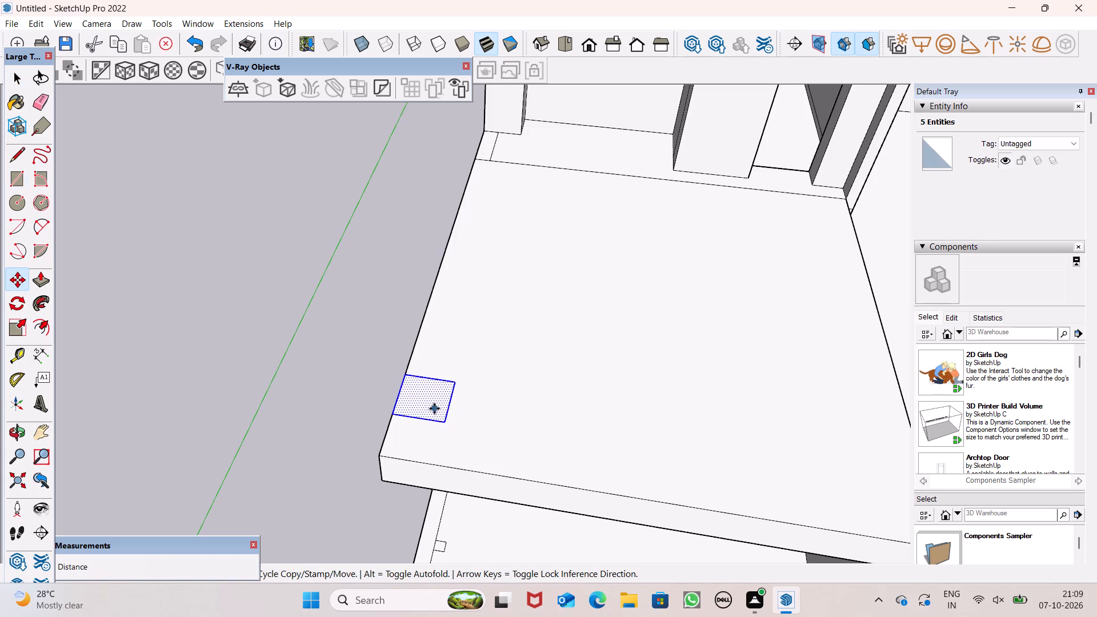
key(Return)
drag(429, 408, 431, 374)
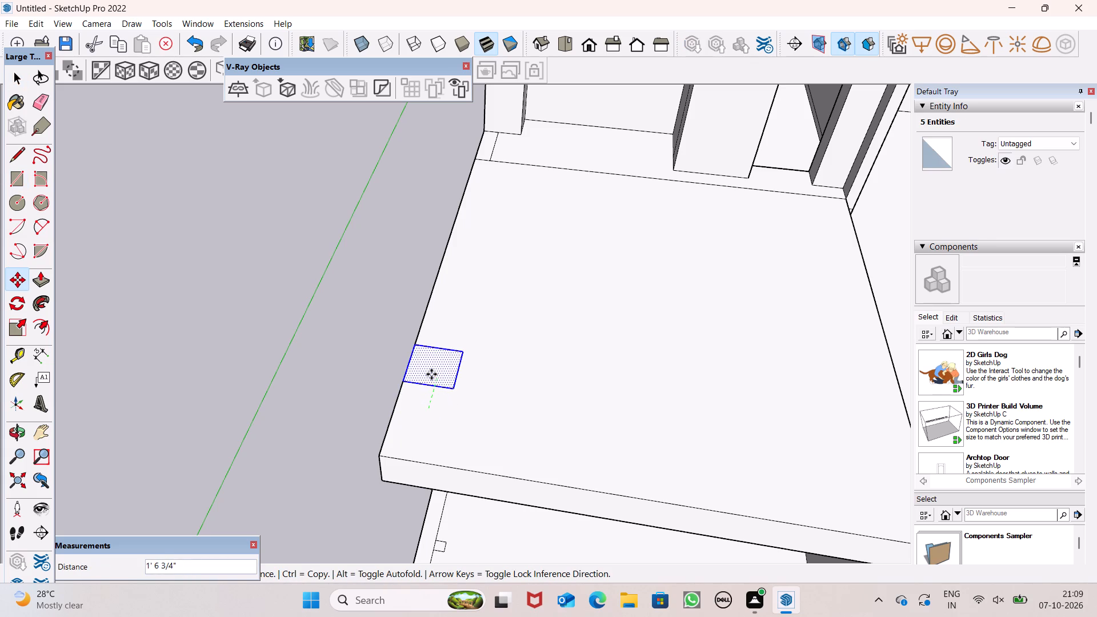
drag(431, 374, 432, 374)
double_click(432, 374)
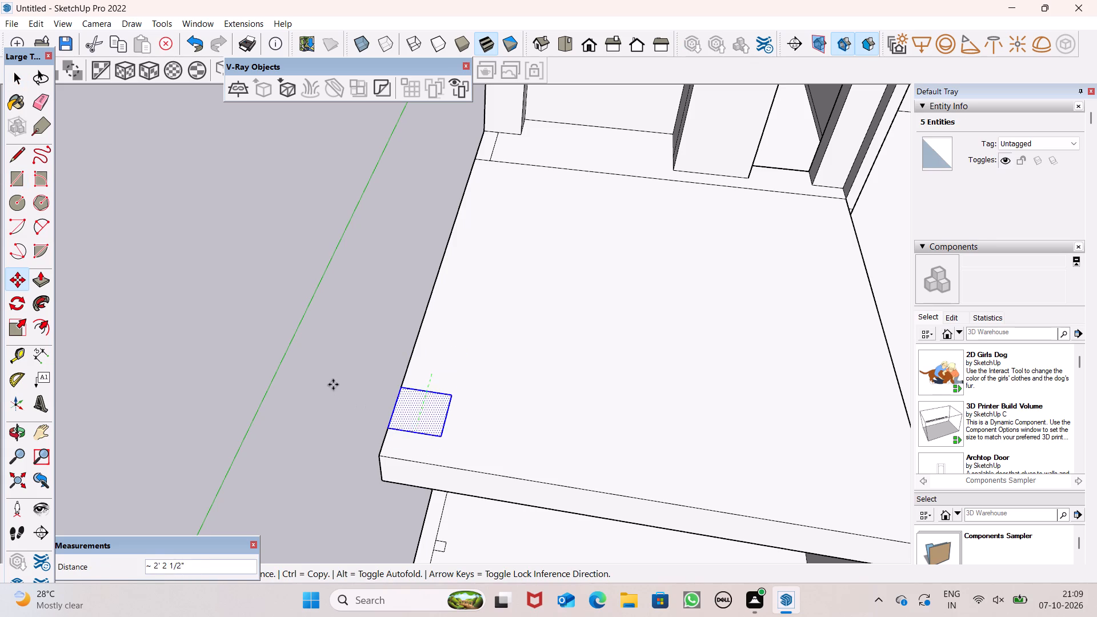
click(356, 354)
key(space)
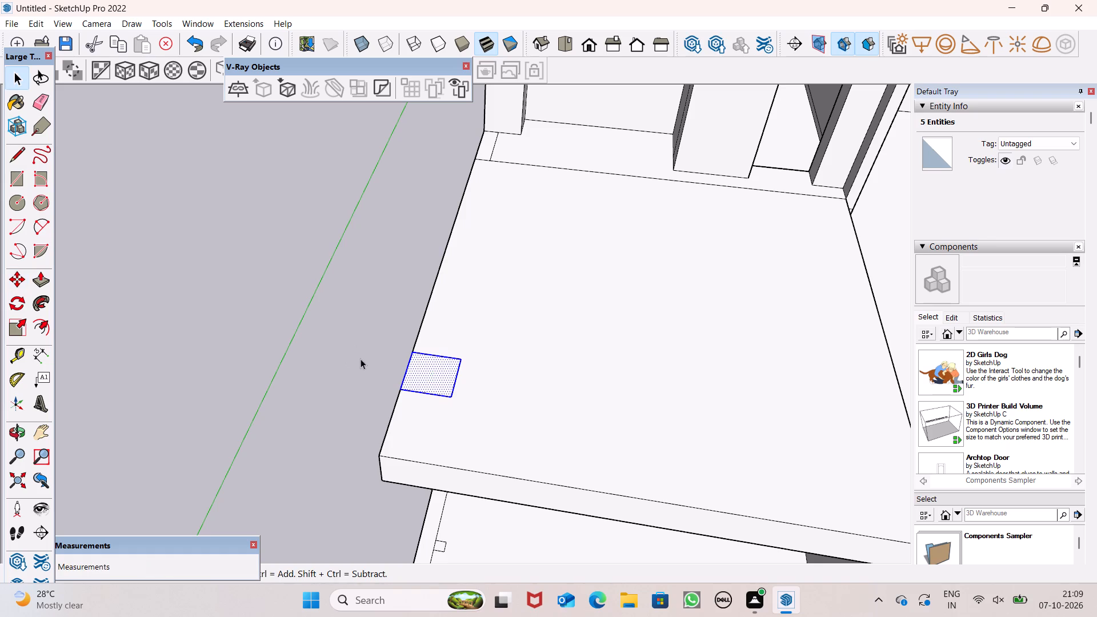
click(371, 359)
Move the square slightly farther along the slab's outer side edge toward the upper room.
scroll(373, 367, down, 5)
scroll(427, 361, up, 3)
scroll(427, 361, down, 1)
scroll(427, 361, up, 1)
double_click(401, 369)
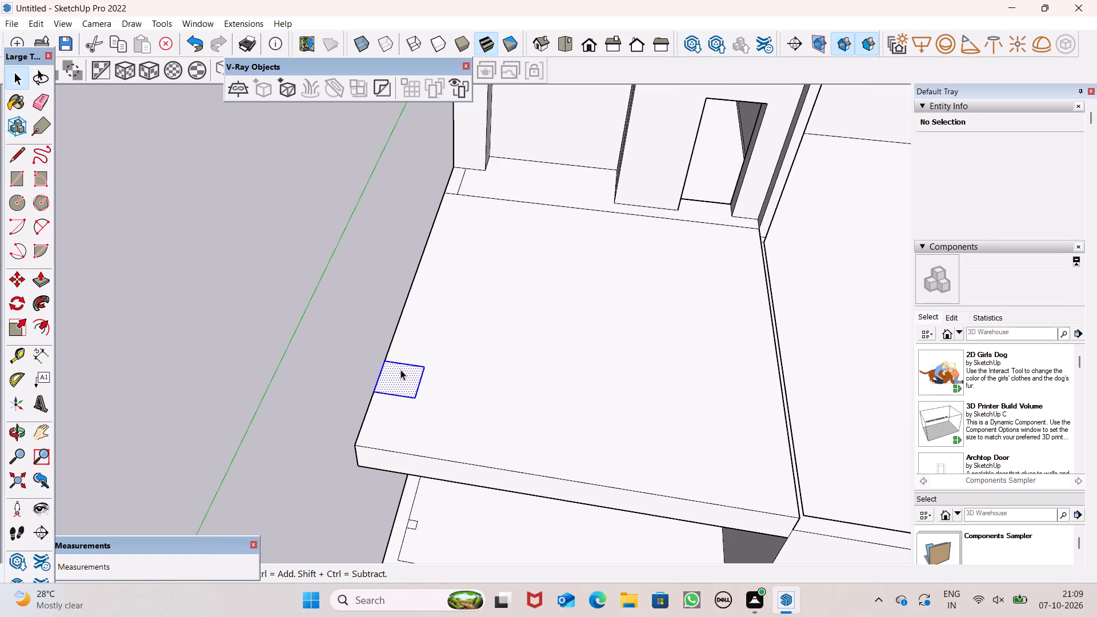
key(m)
key(Return)
drag(402, 381, 405, 376)
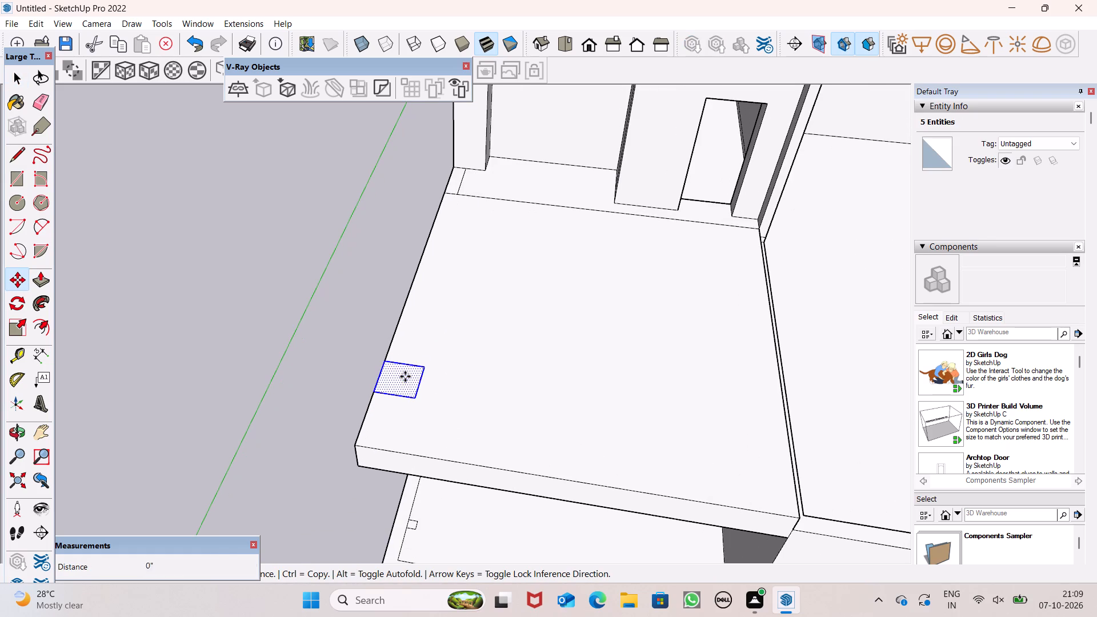
drag(405, 376, 412, 363)
click(412, 363)
key(space)
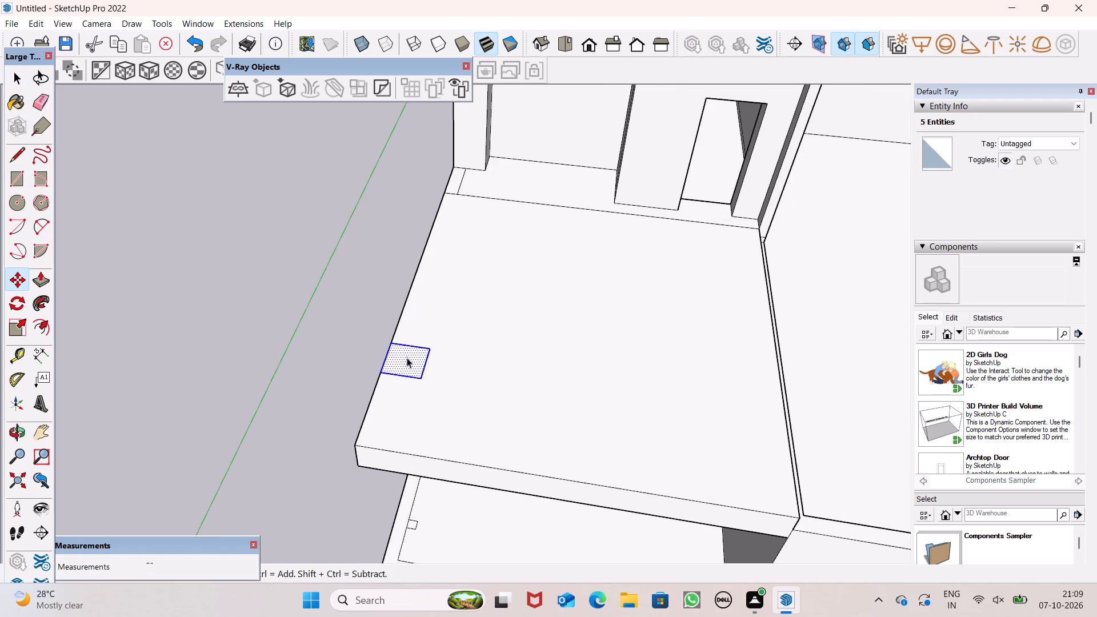
click(366, 342)
Pull the square up about 9' 5 3/4" with Push/Pull into a balcony column, level with the upper room's front wall top.
scroll(355, 364, down, 7)
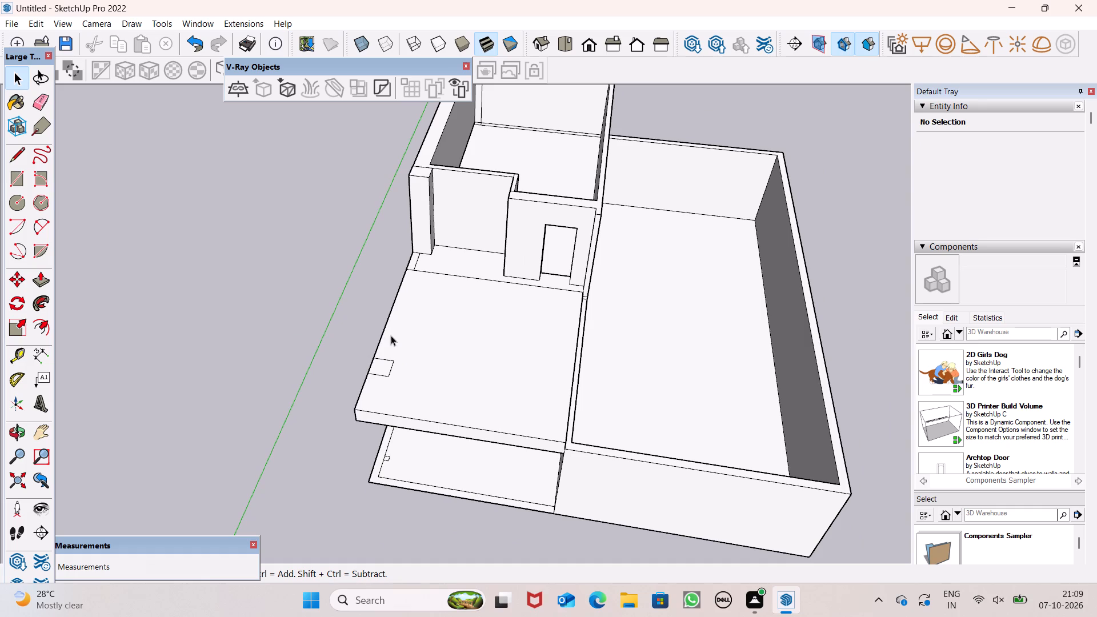
click(45, 281)
scroll(314, 326, down, 5)
middle_drag(374, 318, 447, 468)
scroll(419, 378, up, 4)
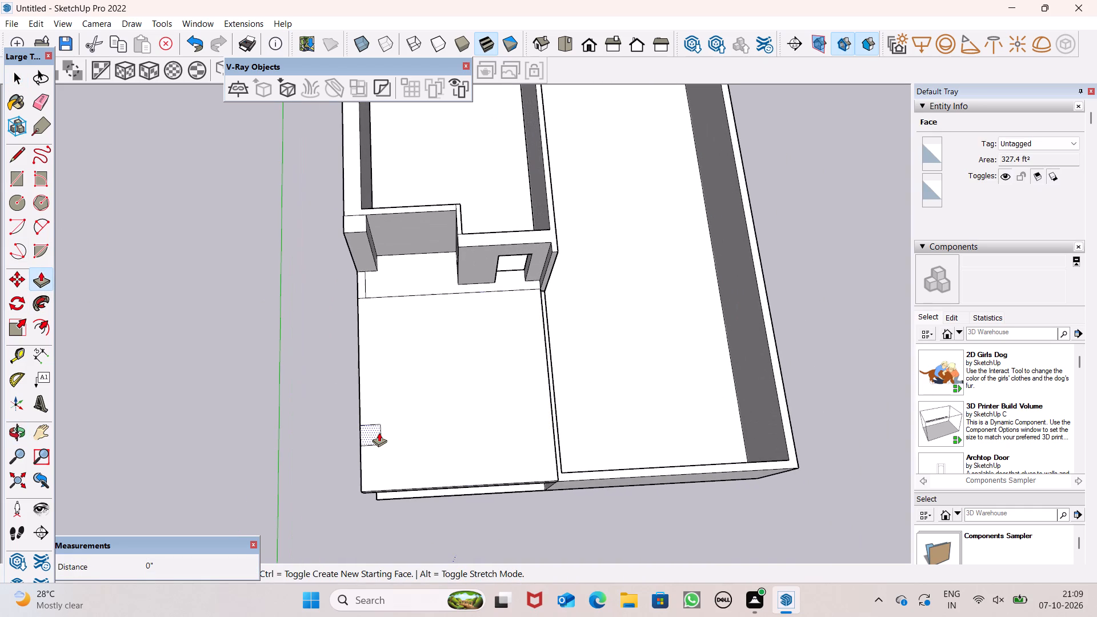
drag(374, 431, 455, 249)
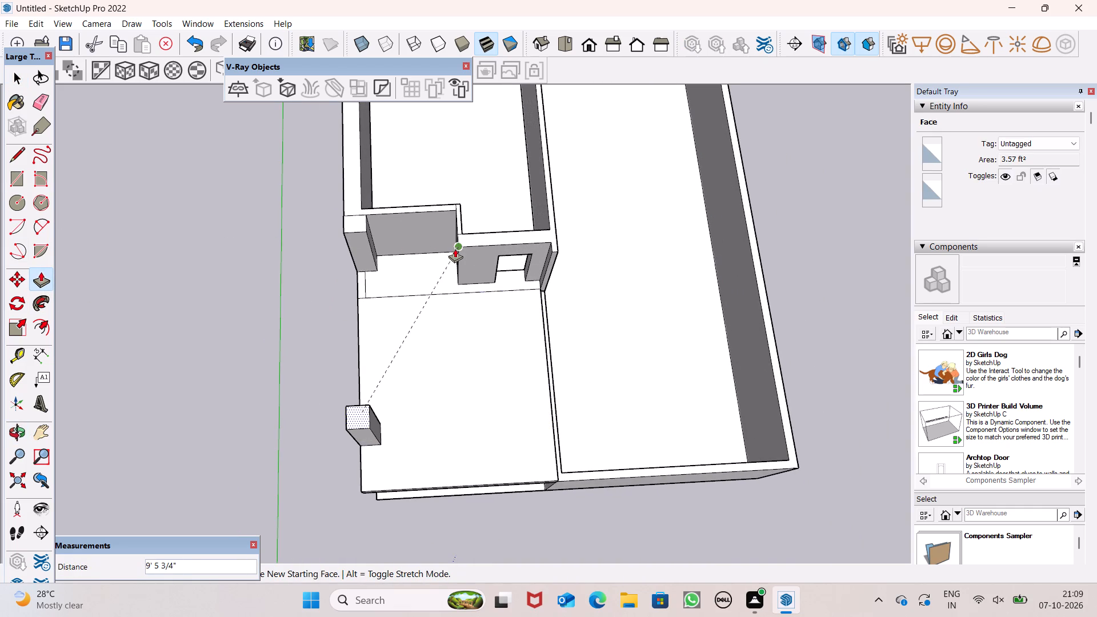
drag(455, 249, 455, 249)
Examine the new balcony column's height and position relative to the upper room and slab from several angles.
scroll(308, 259, down, 2)
middle_drag(471, 404, 482, 333)
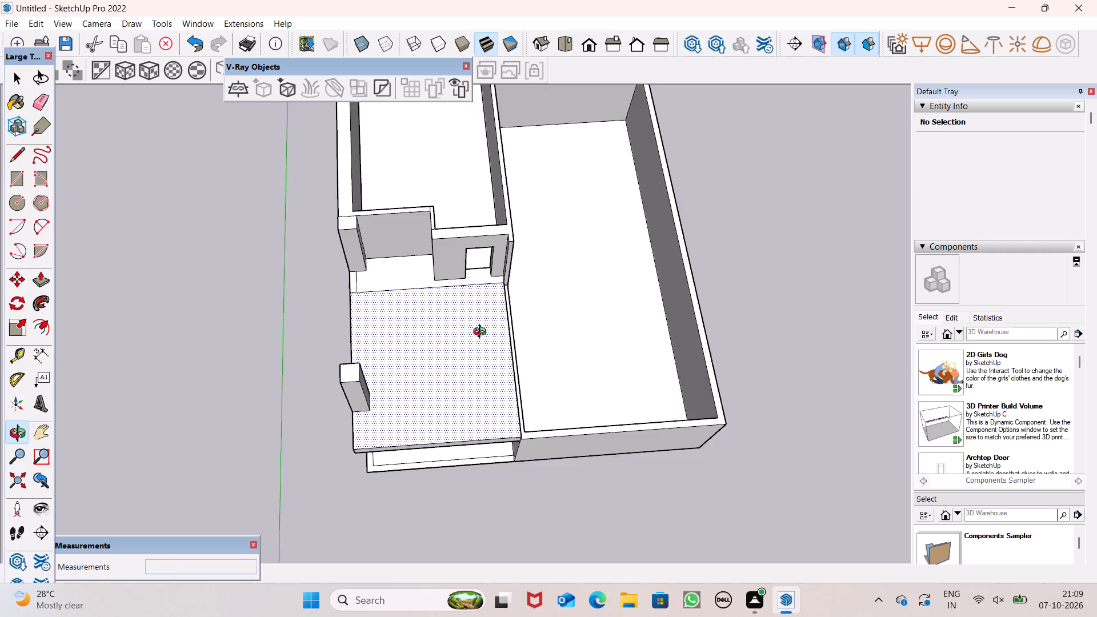
middle_drag(482, 333, 499, 282)
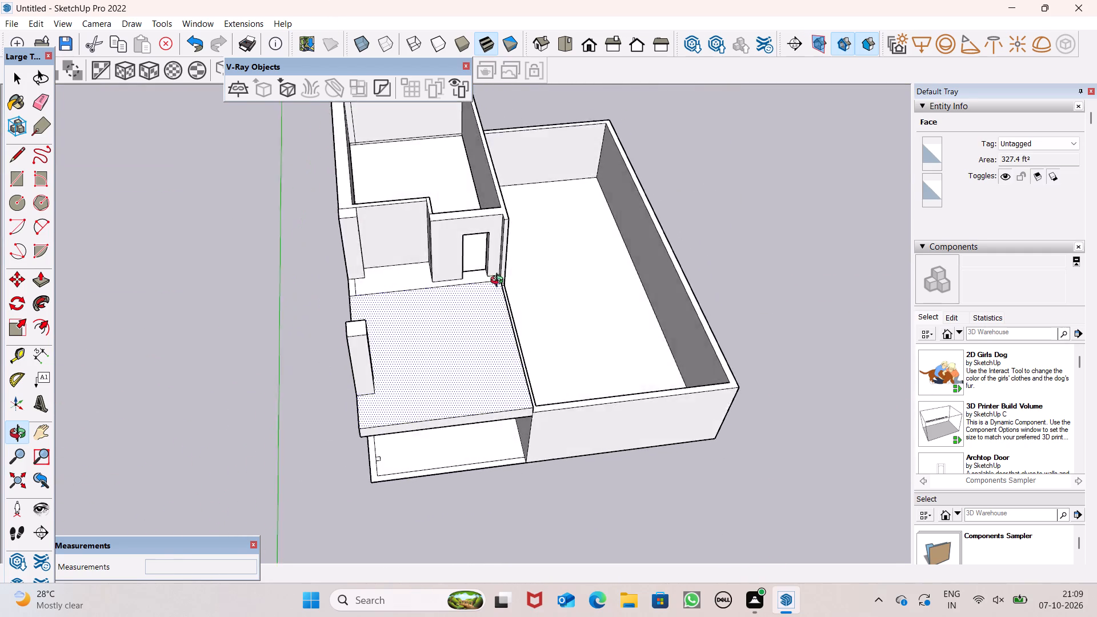
middle_drag(499, 282, 445, 363)
key(space)
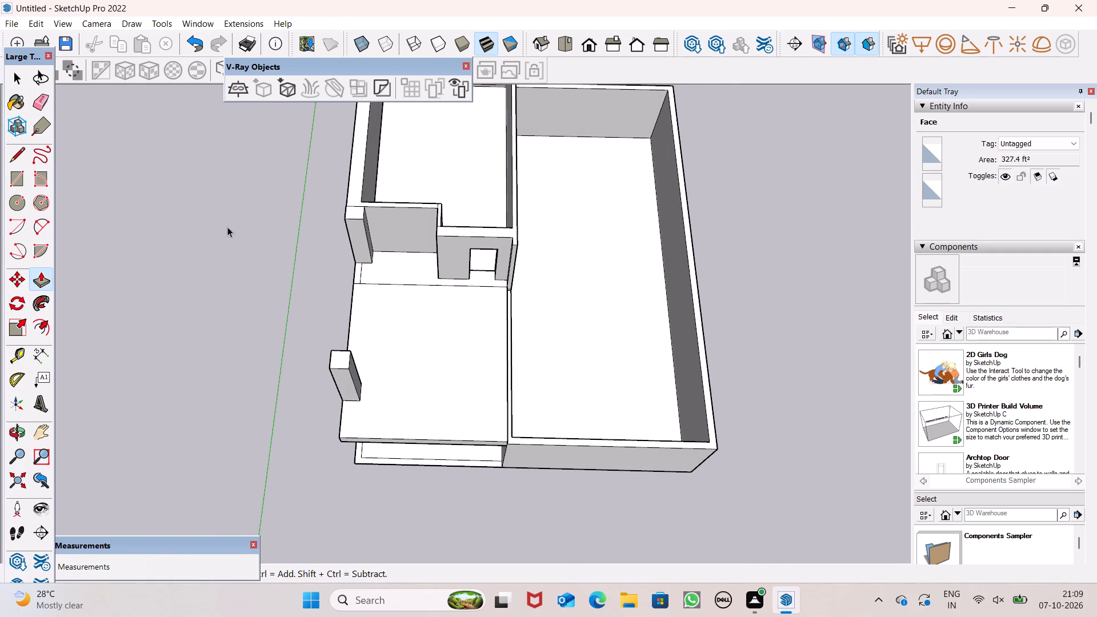
scroll(244, 254, down, 1)
scroll(320, 340, down, 2)
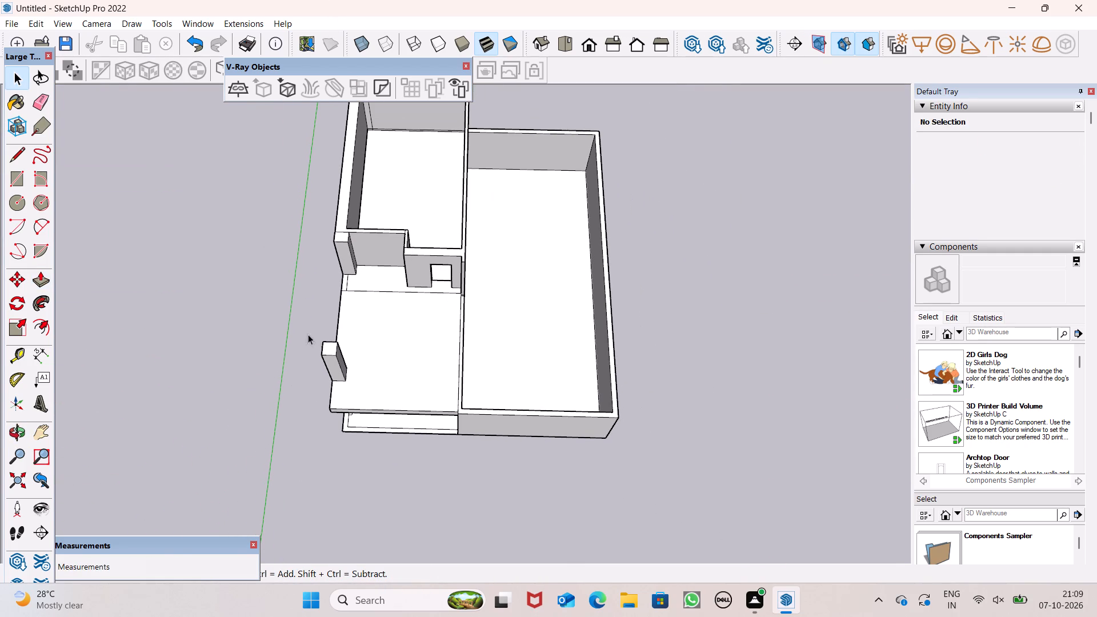
scroll(329, 331, up, 2)
middle_drag(359, 352, 395, 363)
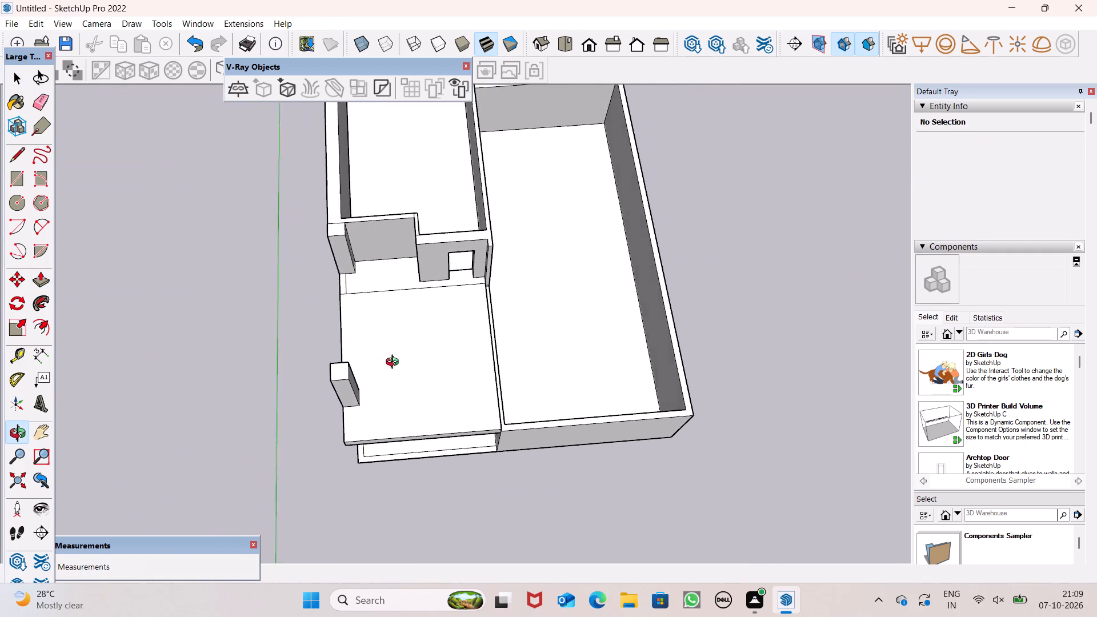
middle_drag(395, 363, 660, 313)
middle_drag(447, 414, 502, 399)
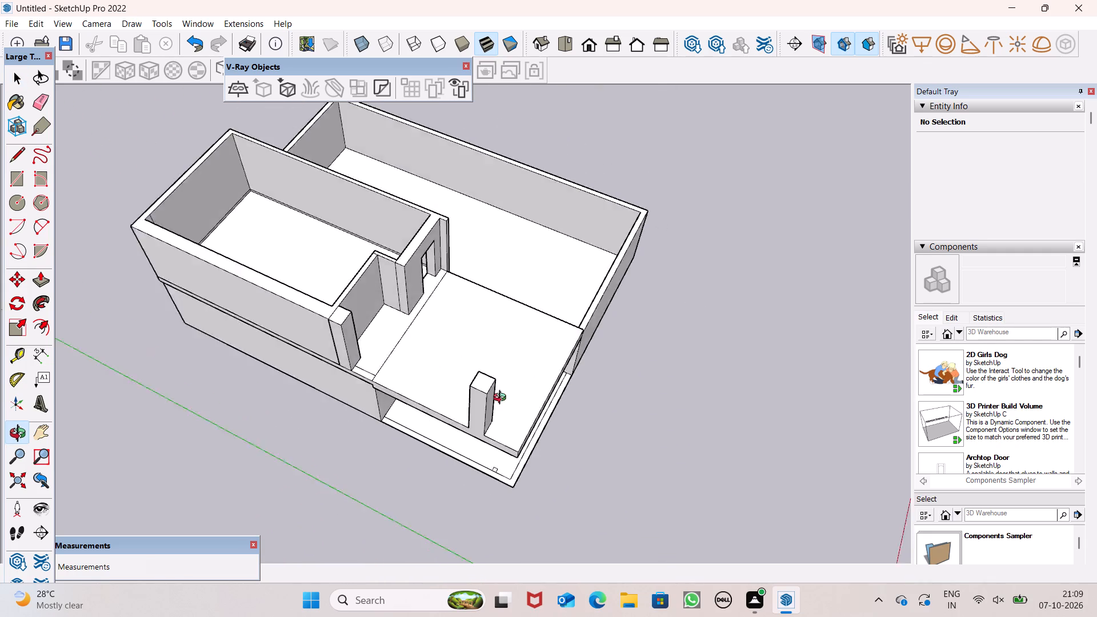
Erase the long dividing line that crosses the balcony slab in front of the upper room.
middle_drag(502, 399, 608, 346)
scroll(611, 346, up, 2)
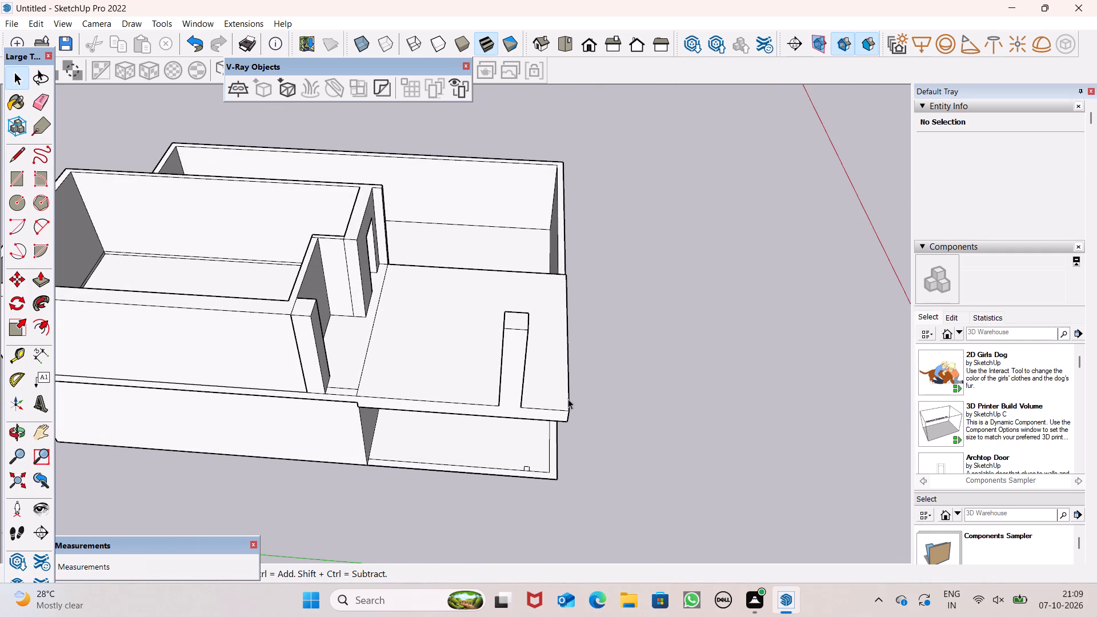
scroll(471, 404, up, 1)
middle_drag(451, 423, 473, 462)
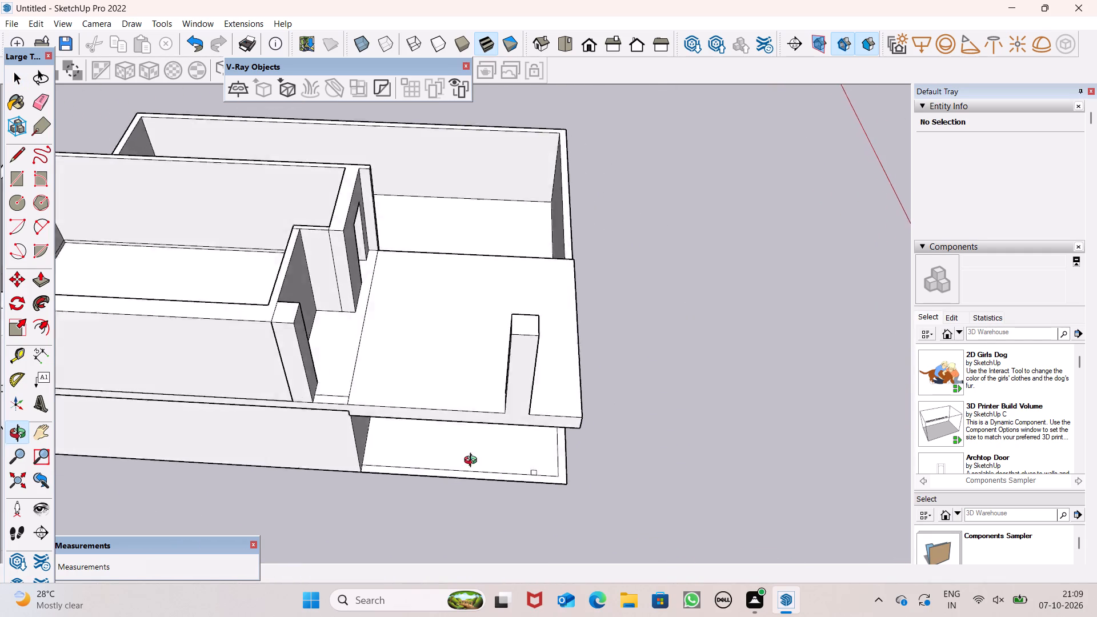
middle_drag(473, 462, 454, 473)
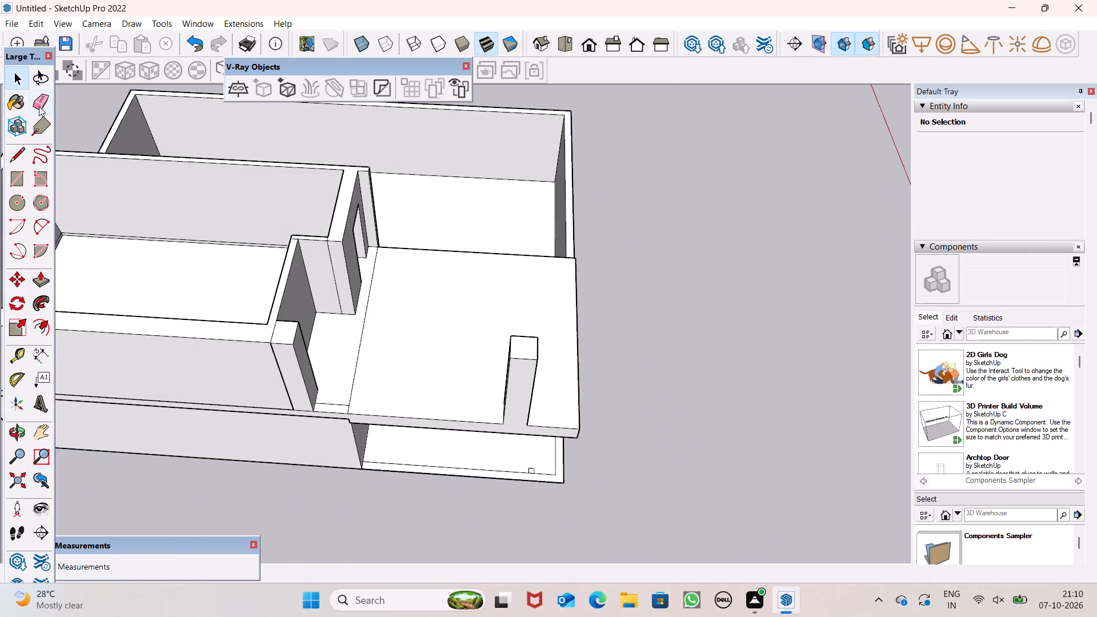
click(39, 103)
scroll(391, 370, up, 5)
drag(329, 358, 337, 364)
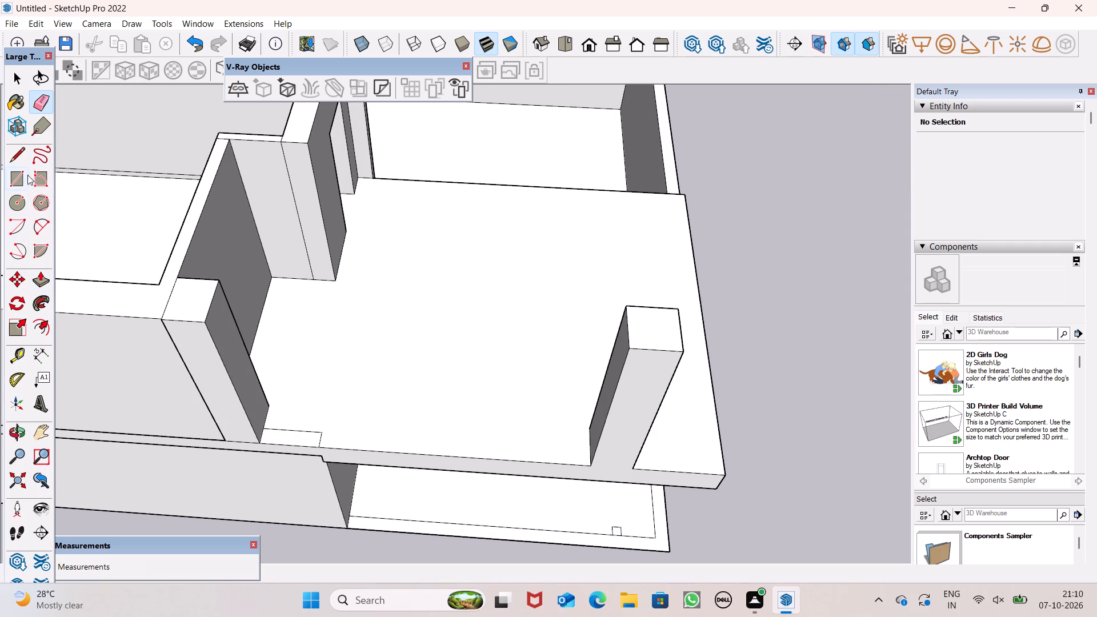
Draw a line about 12' 5 5/8" long, parallel to the slab's outer side edge, from the small rectangle's inner corner to the balcony column.
click(22, 161)
scroll(309, 340, down, 3)
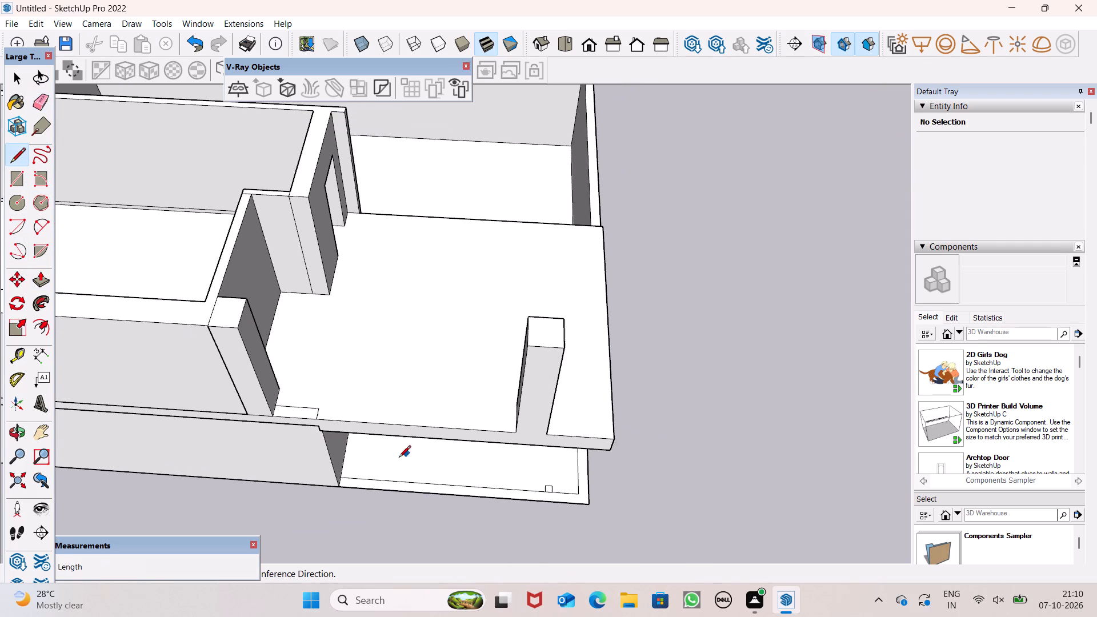
middle_drag(395, 464, 414, 490)
scroll(387, 447, up, 7)
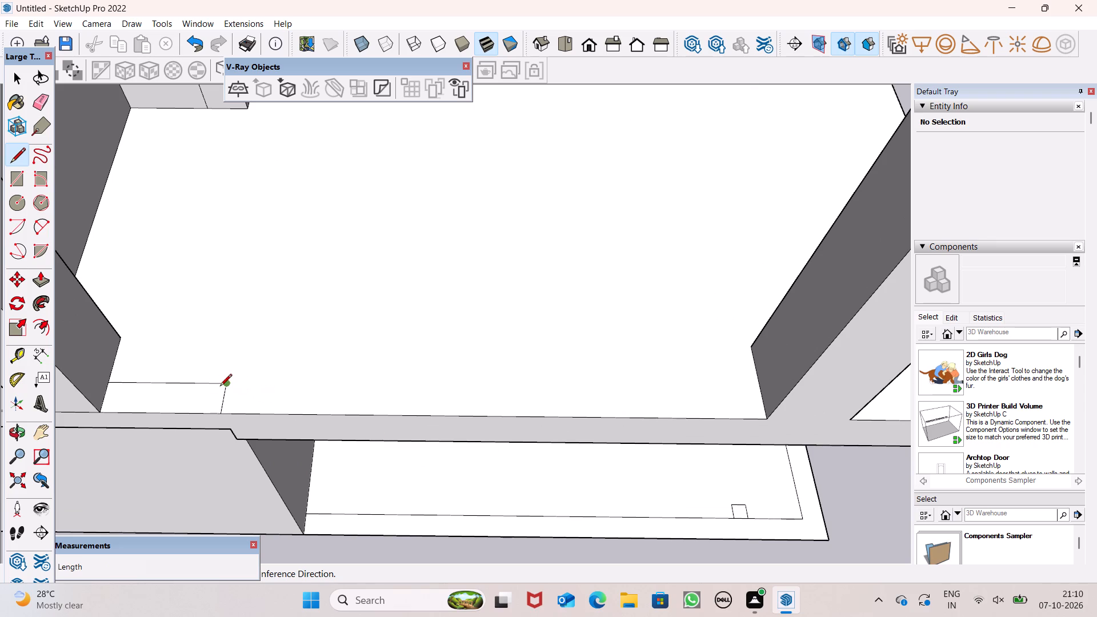
click(222, 387)
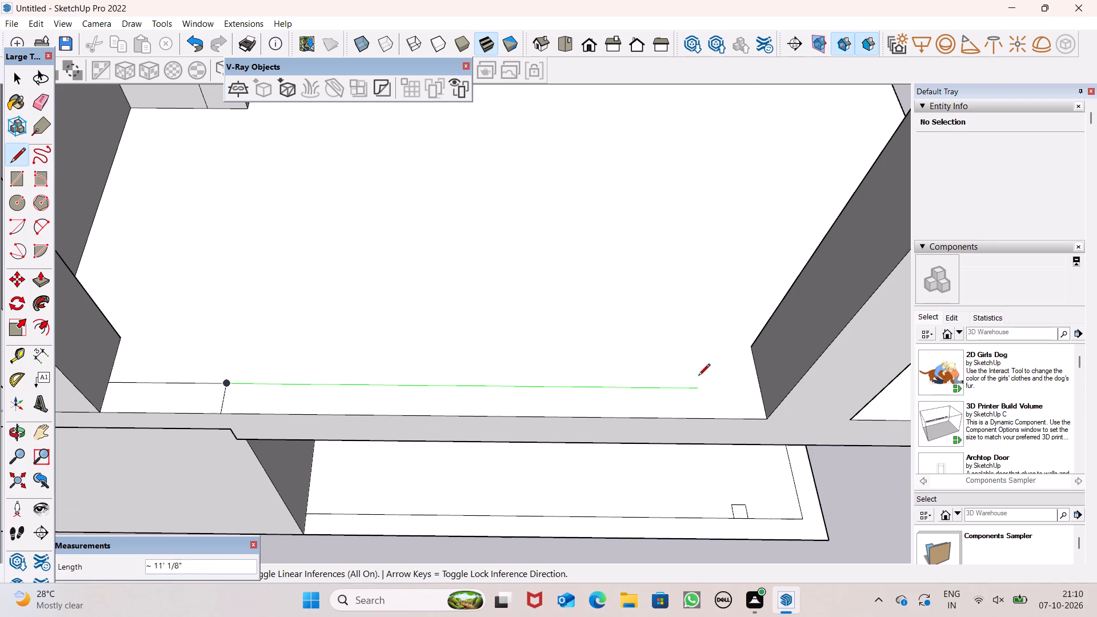
click(759, 386)
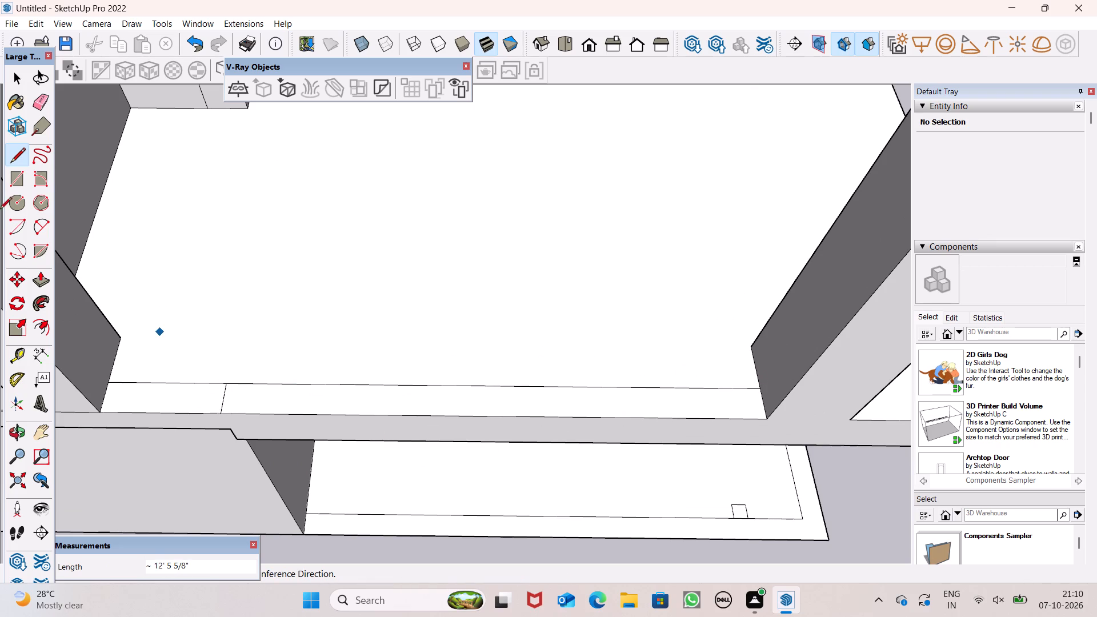
Erase the short cross edge at the end of the small rectangle to make one continuous strip along the slab's outer side.
click(41, 106)
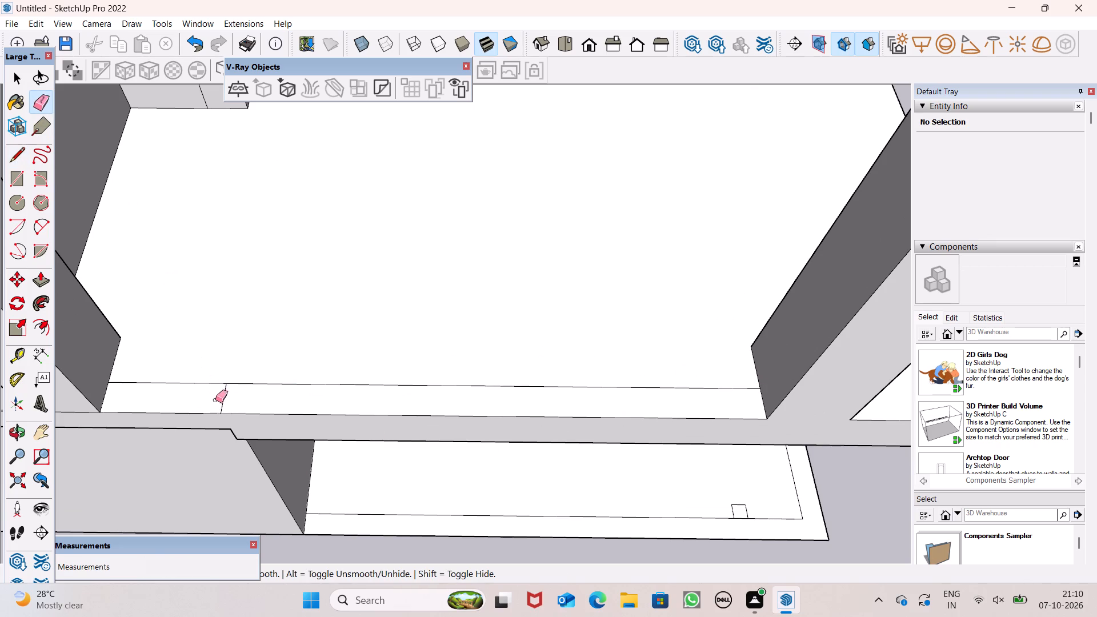
click(218, 404)
click(223, 406)
Push the balcony column's inner face about 4 7/16" toward the slab's outer side edge with Push/Pull to thin the column.
scroll(217, 368, down, 8)
middle_drag(437, 367, 442, 386)
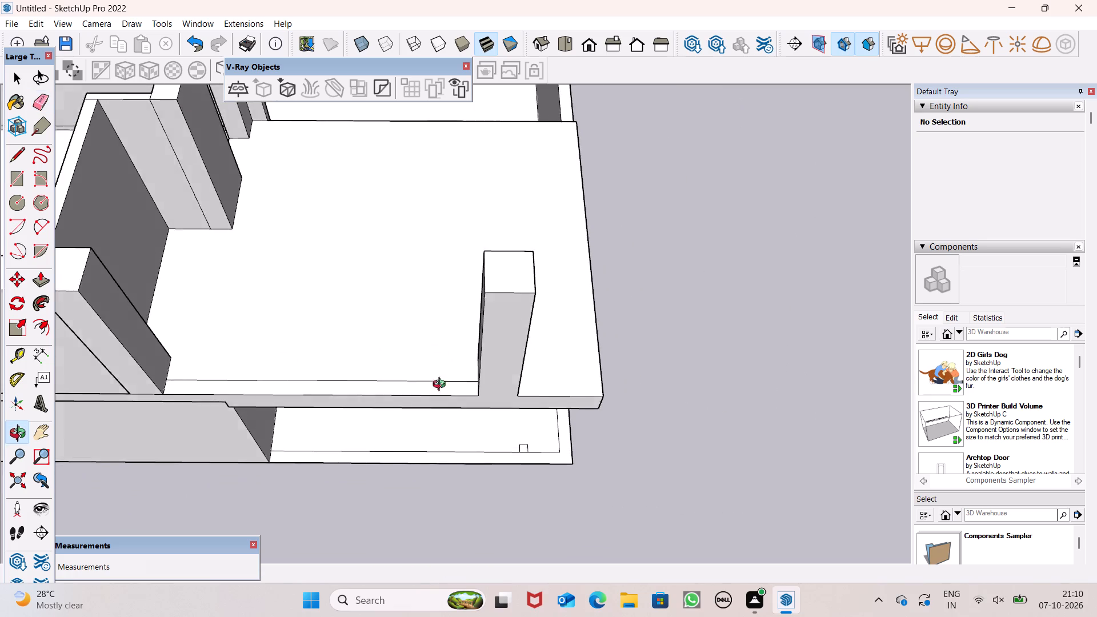
middle_drag(442, 386, 358, 396)
scroll(474, 334, down, 1)
middle_drag(555, 380, 284, 393)
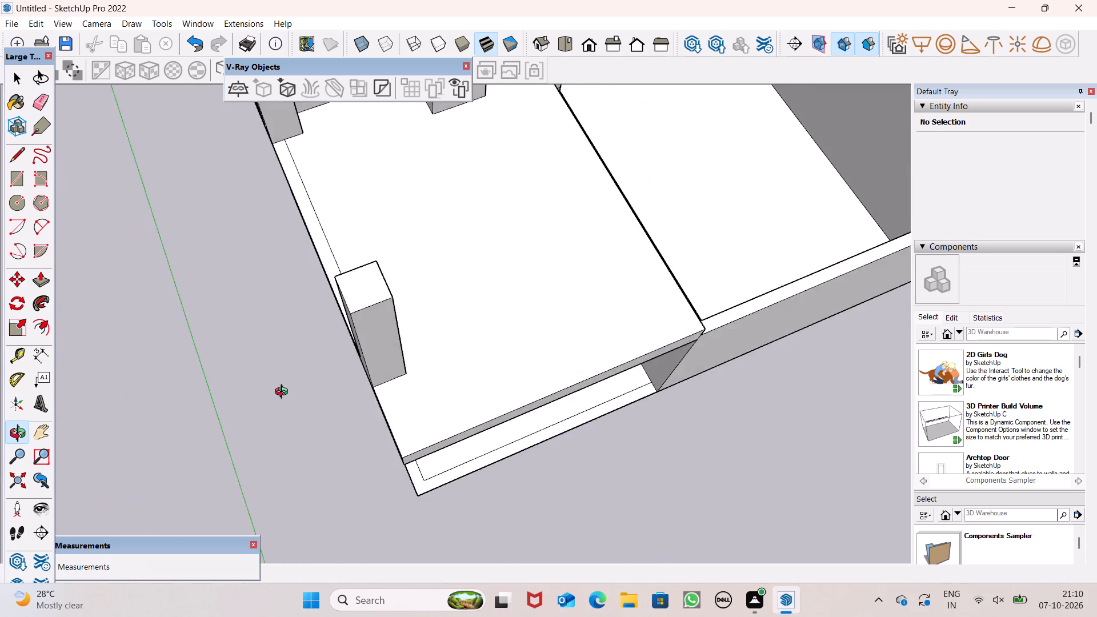
middle_drag(284, 393, 144, 354)
scroll(477, 243, up, 1)
scroll(477, 243, down, 1)
scroll(477, 243, up, 2)
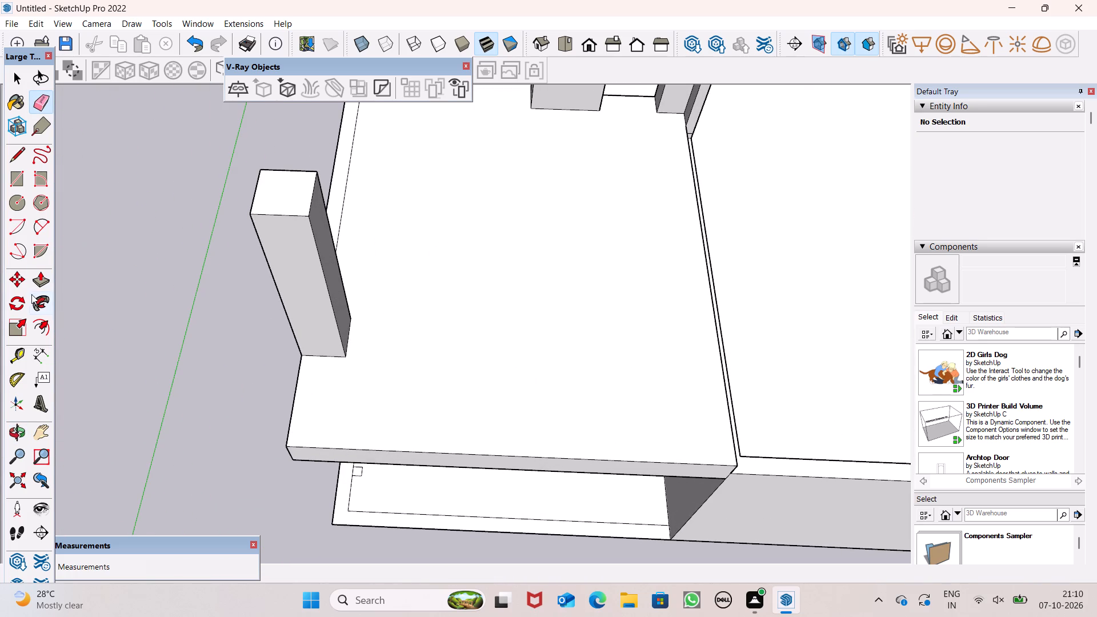
click(39, 290)
middle_drag(409, 310, 267, 376)
scroll(265, 368, up, 1)
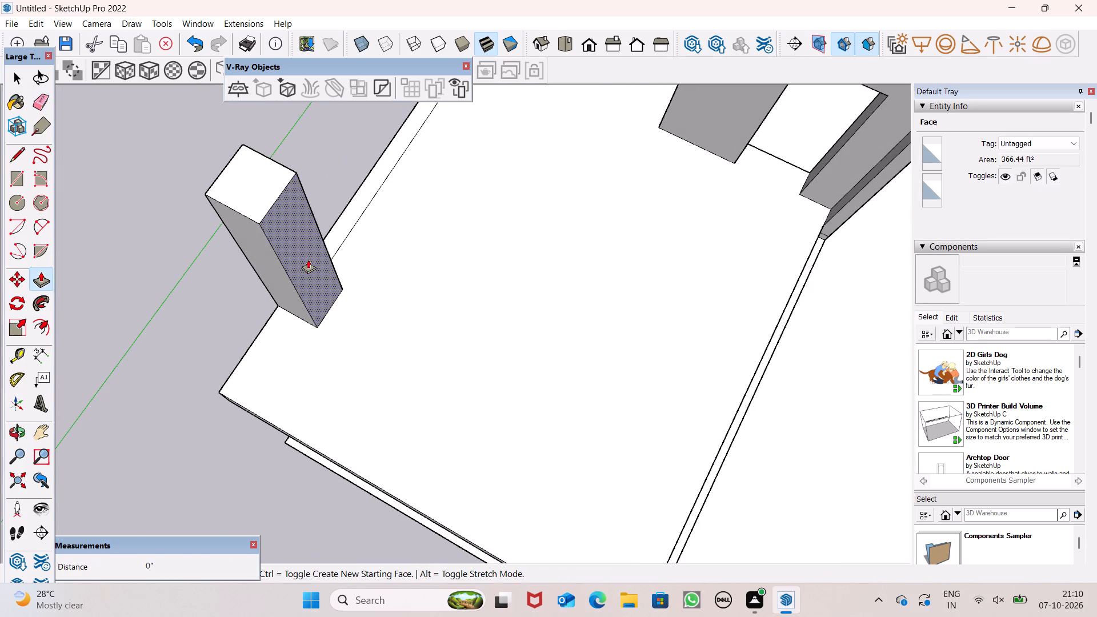
drag(309, 257, 297, 257)
scroll(392, 297, down, 1)
middle_drag(442, 351, 618, 218)
scroll(603, 294, down, 4)
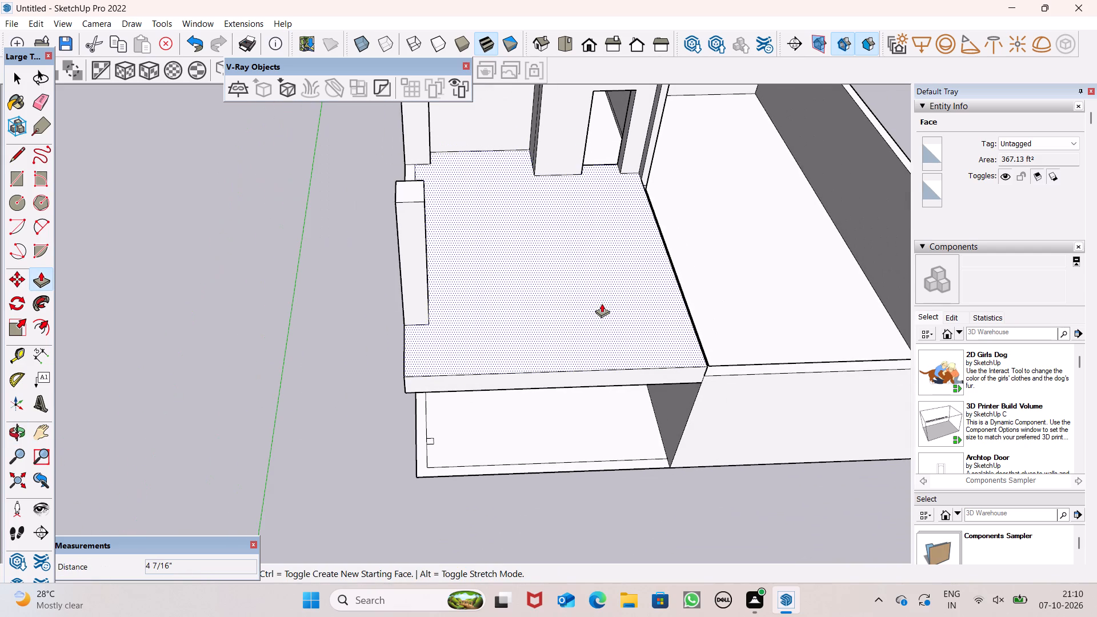
middle_drag(611, 330, 763, 322)
key(space)
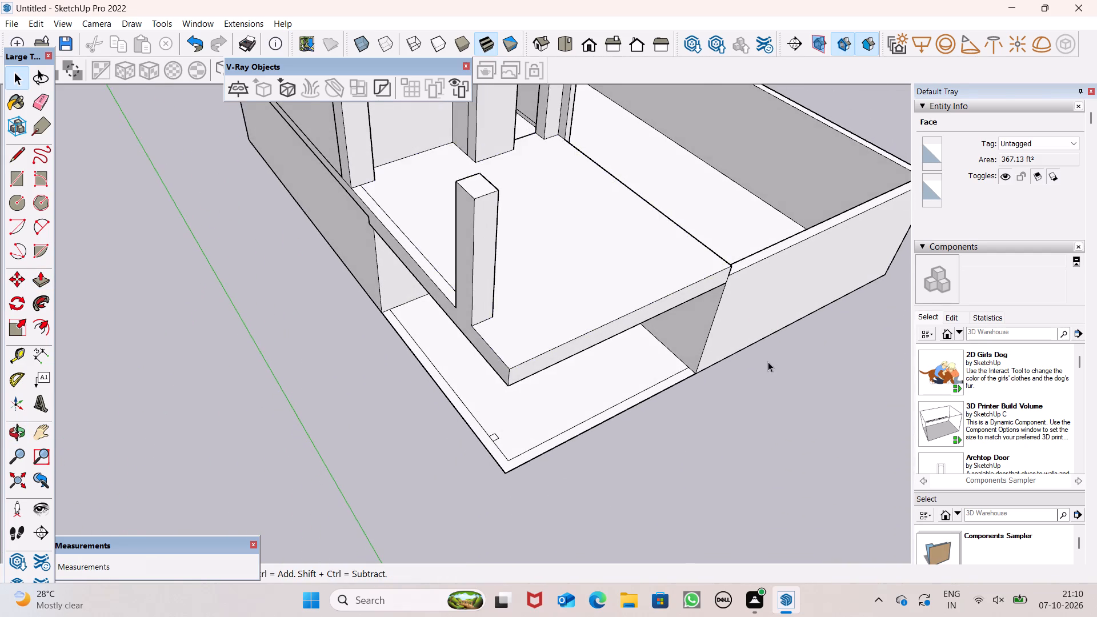
Draw a line about 4' long from the midpoint of the column's front base edge to the slab's front edge.
scroll(759, 362, down, 2)
middle_drag(735, 376, 731, 390)
scroll(581, 247, up, 1)
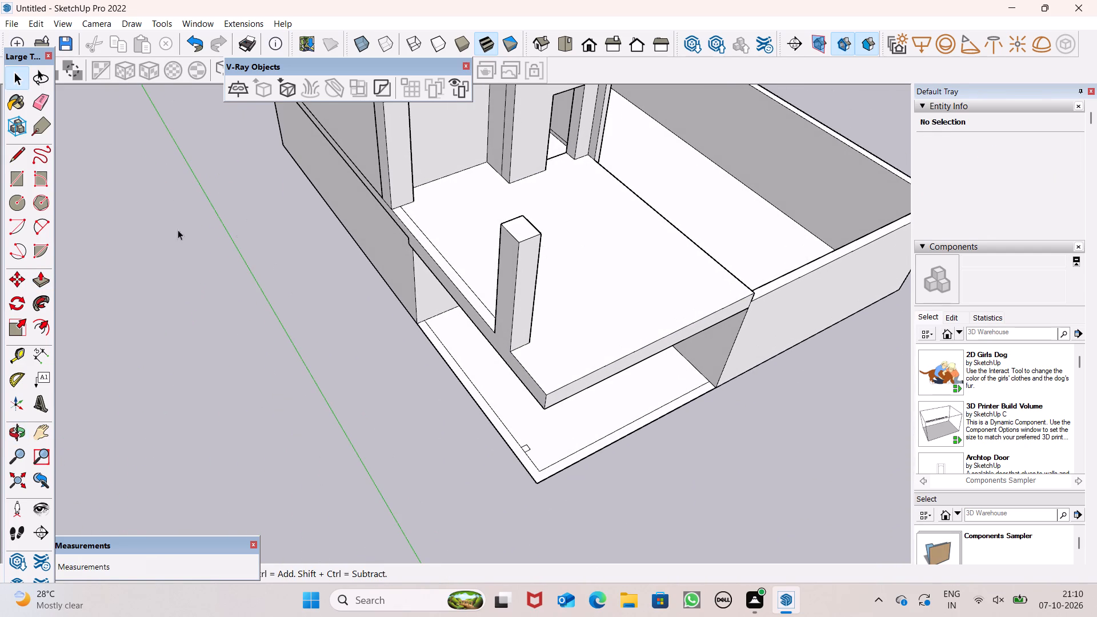
click(27, 161)
middle_drag(571, 331, 554, 434)
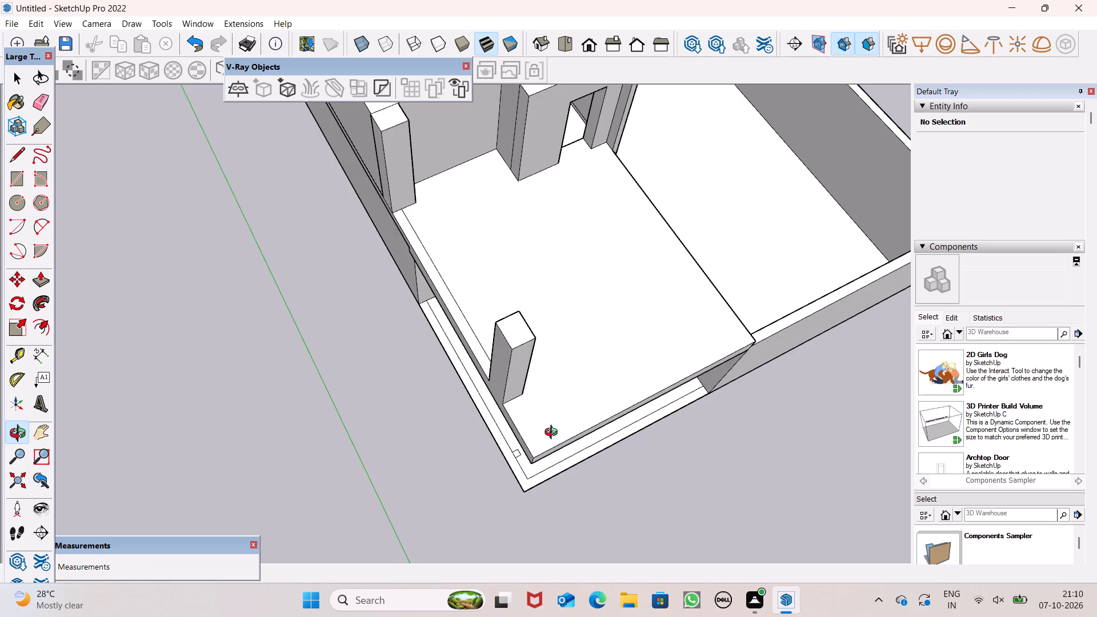
middle_drag(554, 434, 526, 473)
middle_drag(487, 408, 772, 320)
scroll(771, 321, up, 1)
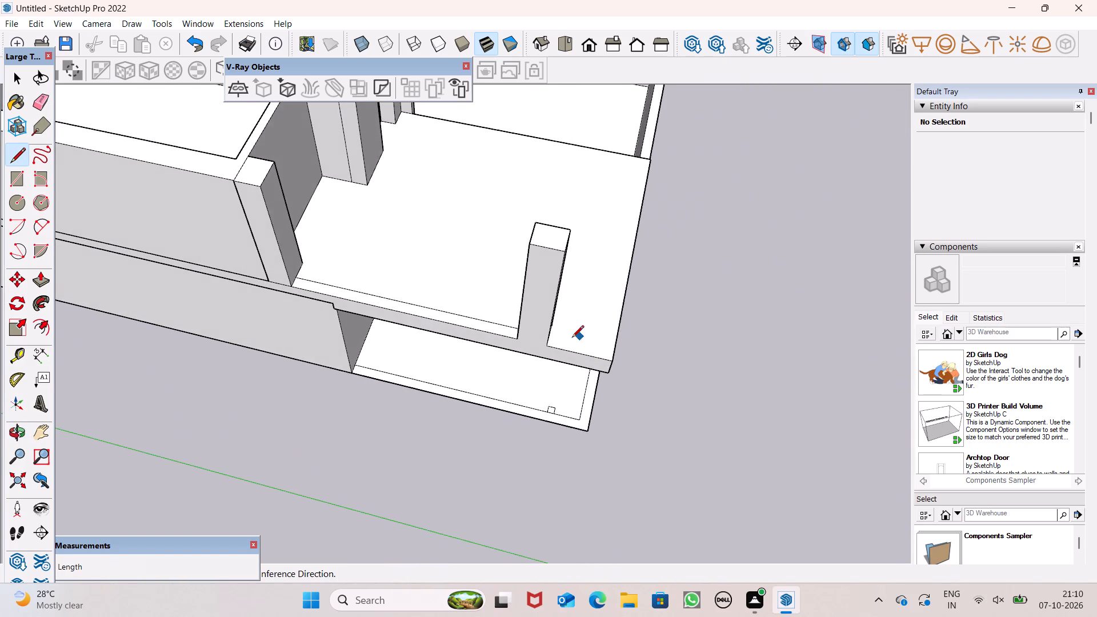
scroll(558, 343, up, 5)
middle_drag(554, 348, 922, 332)
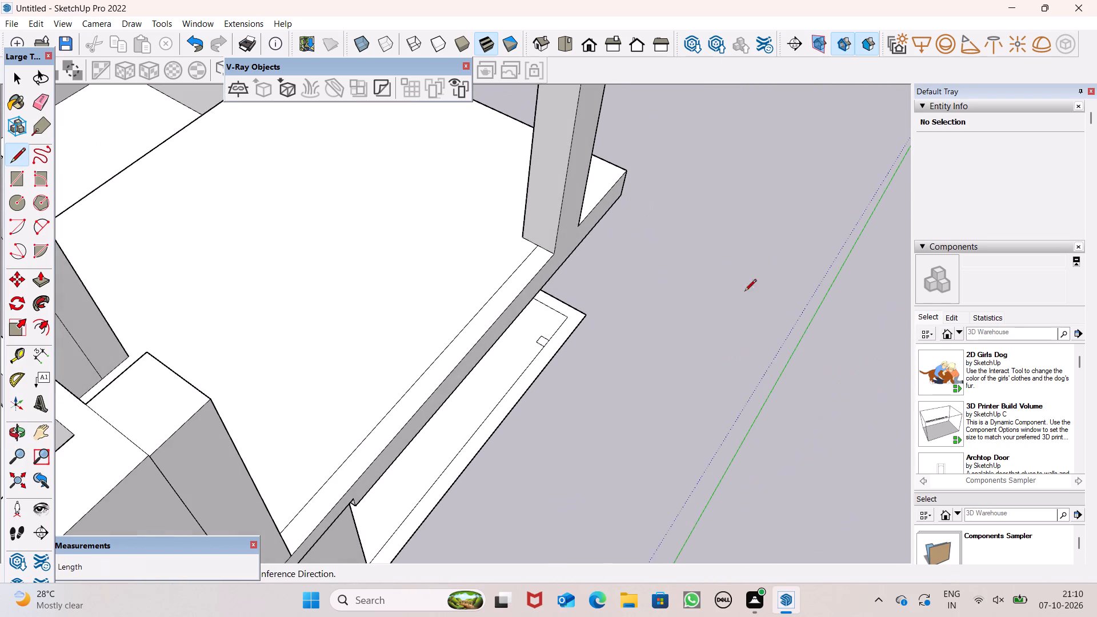
scroll(539, 236, up, 2)
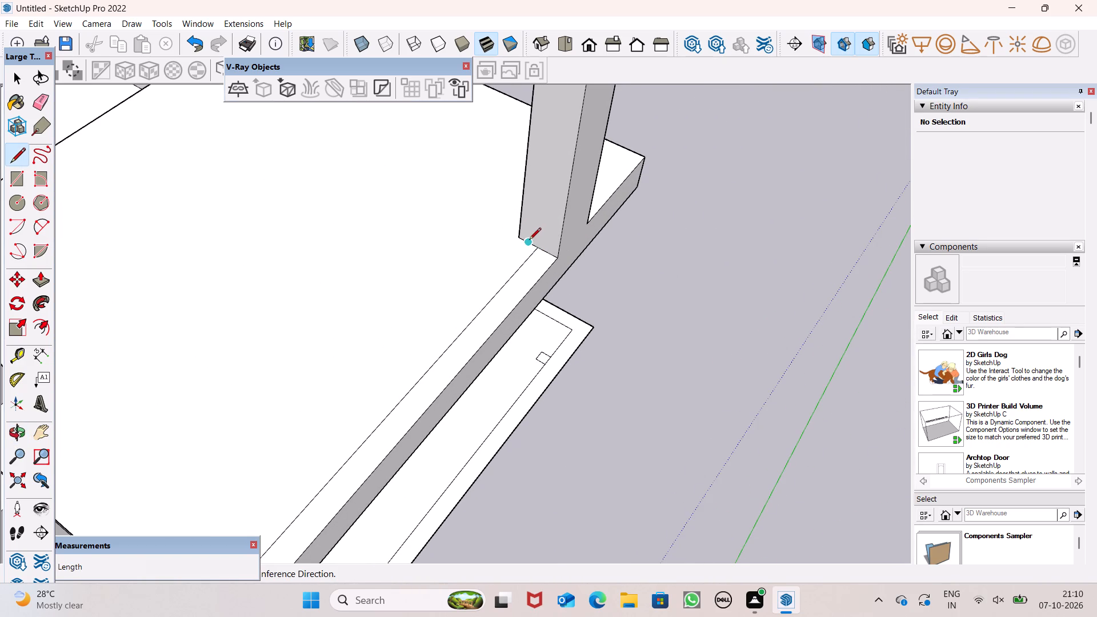
middle_drag(529, 248, 576, 205)
scroll(530, 209, up, 2)
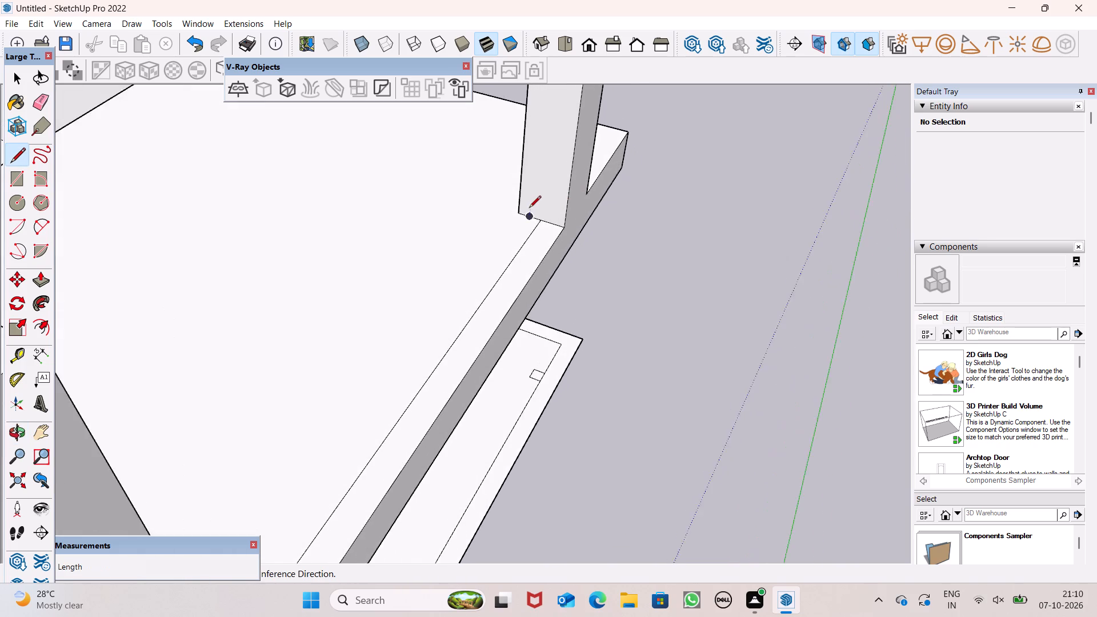
scroll(529, 209, up, 7)
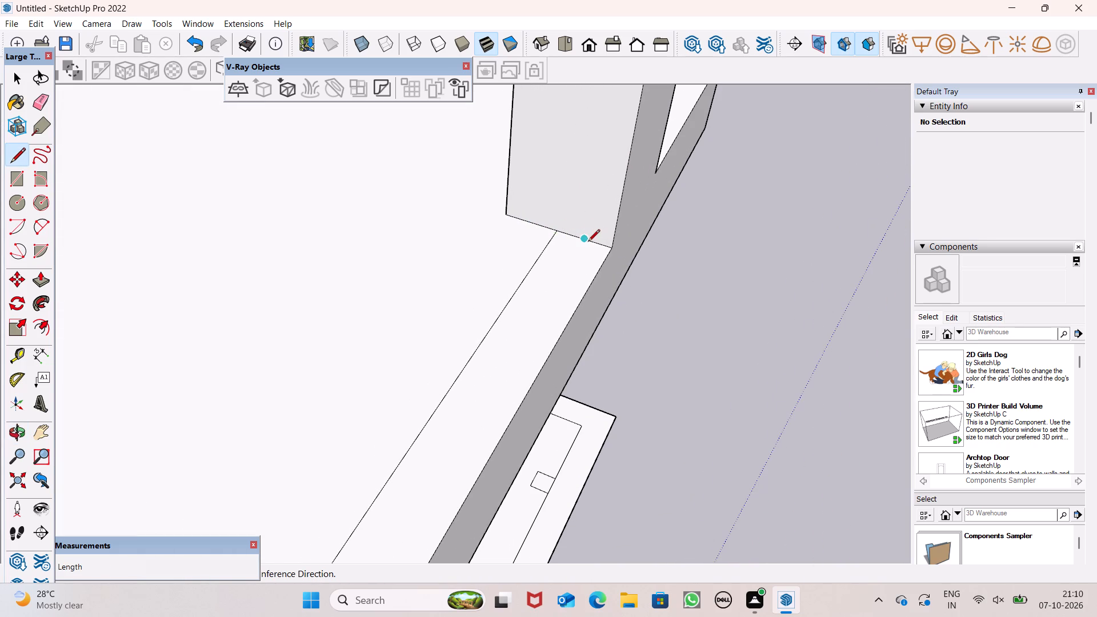
scroll(619, 221, down, 9)
scroll(633, 230, up, 1)
scroll(633, 230, down, 1)
scroll(633, 231, up, 1)
middle_drag(660, 241, 387, 351)
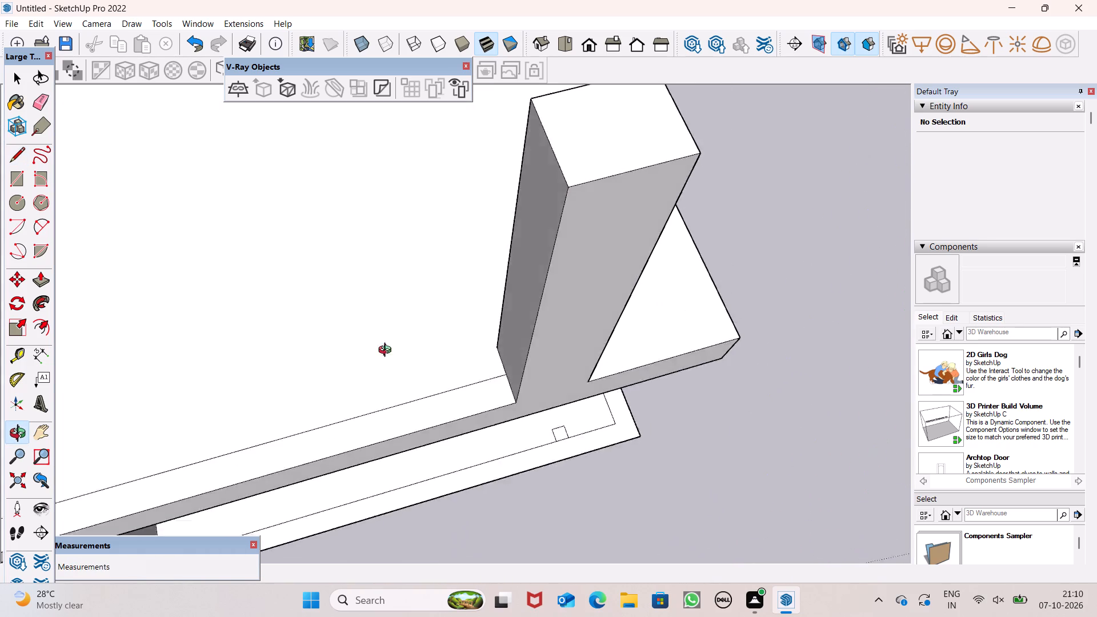
middle_drag(387, 351, 346, 326)
scroll(355, 291, down, 2)
middle_drag(498, 330, 278, 324)
scroll(399, 318, down, 1)
middle_drag(563, 426, 548, 438)
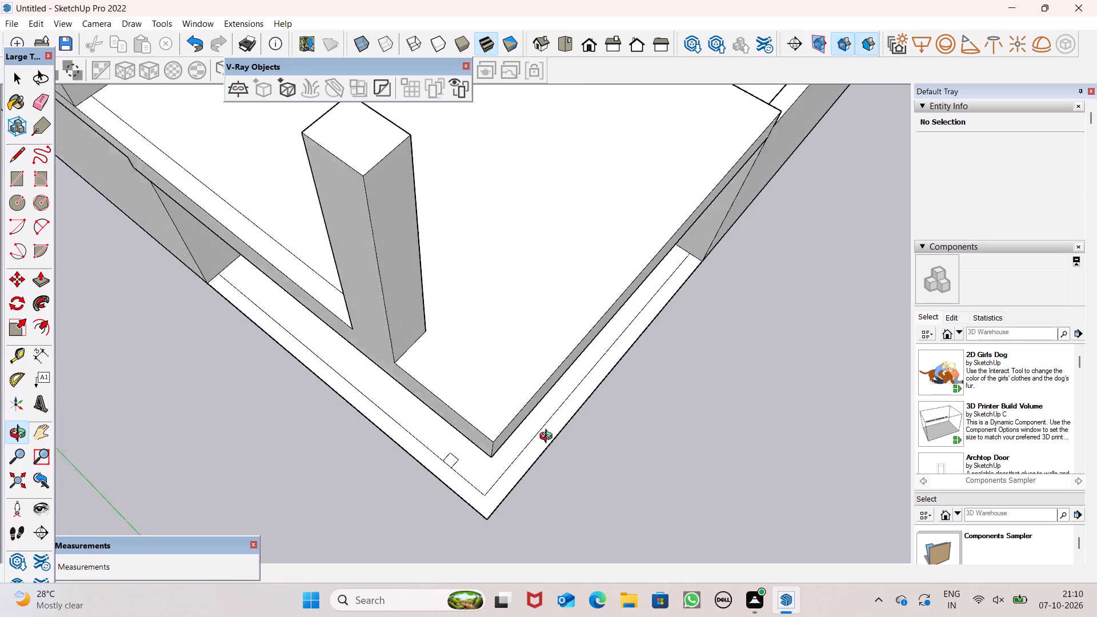
middle_drag(548, 438, 334, 424)
scroll(360, 291, up, 4)
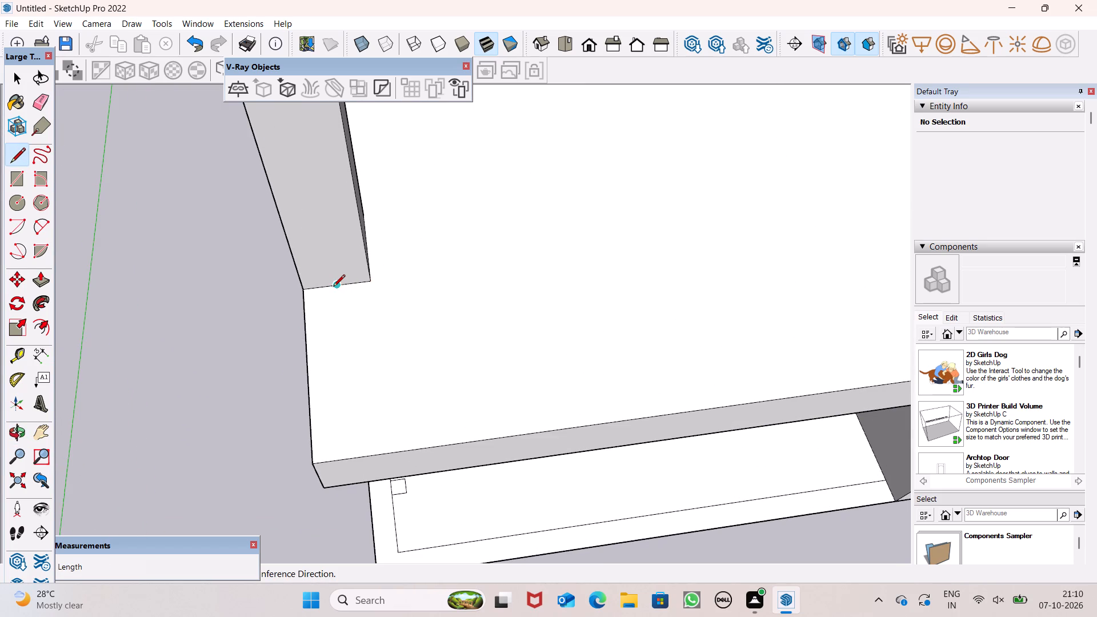
click(334, 287)
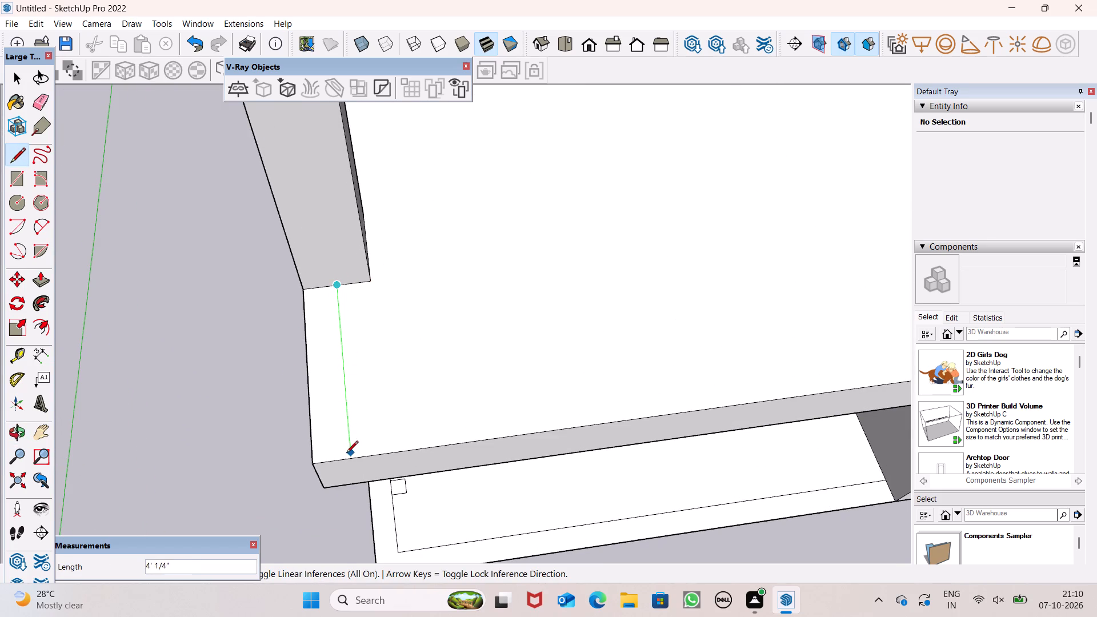
click(346, 456)
scroll(354, 289, down, 2)
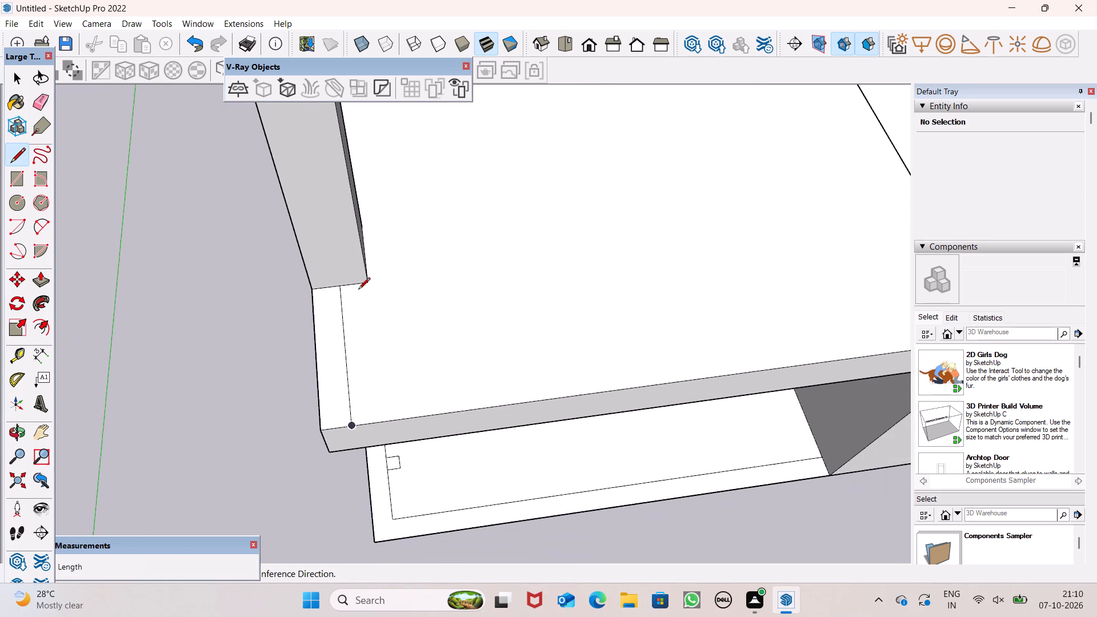
scroll(361, 314, down, 5)
key(space)
Draw a line about 17' 10 11/16" long across the balcony slab, parallel to its front edge, from the outer side edge to the opposite edge.
scroll(397, 316, down, 5)
middle_drag(434, 350, 405, 508)
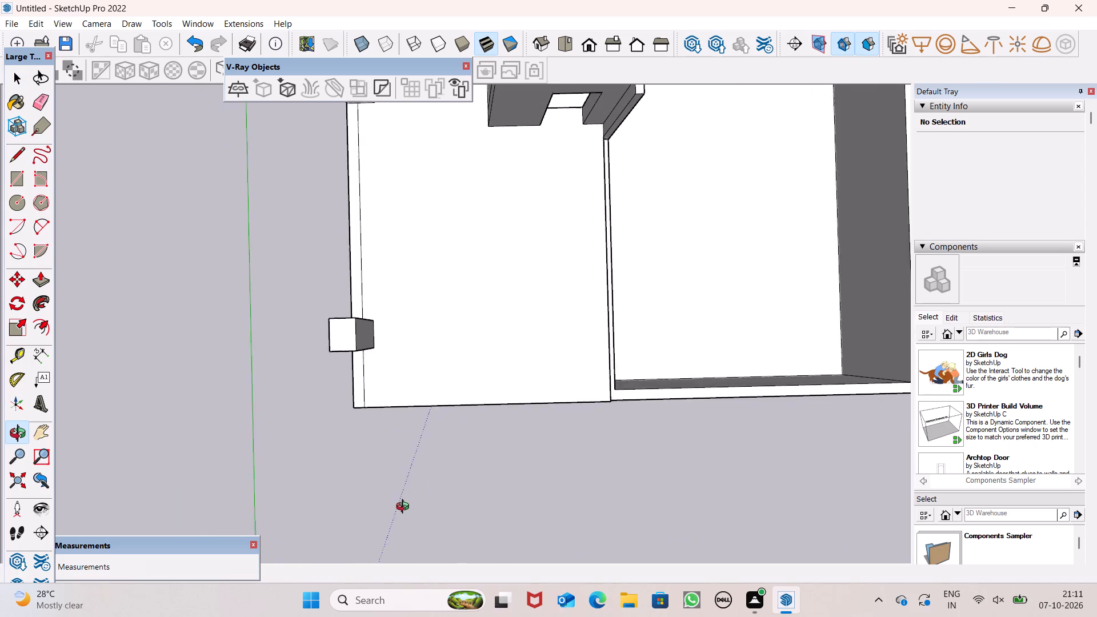
middle_drag(405, 508, 413, 398)
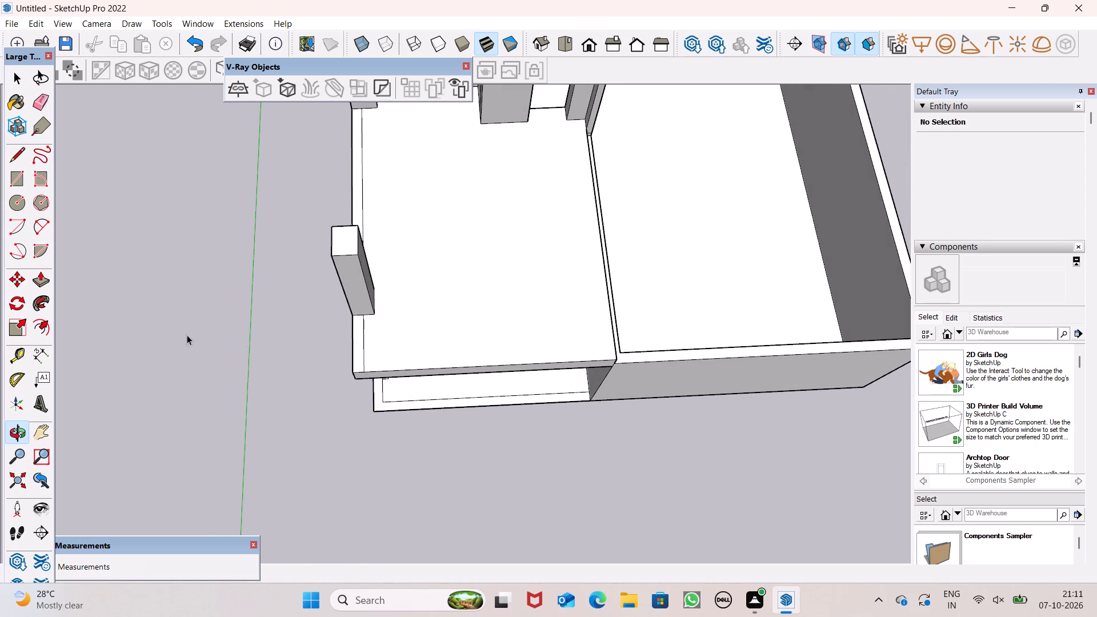
click(21, 185)
click(20, 155)
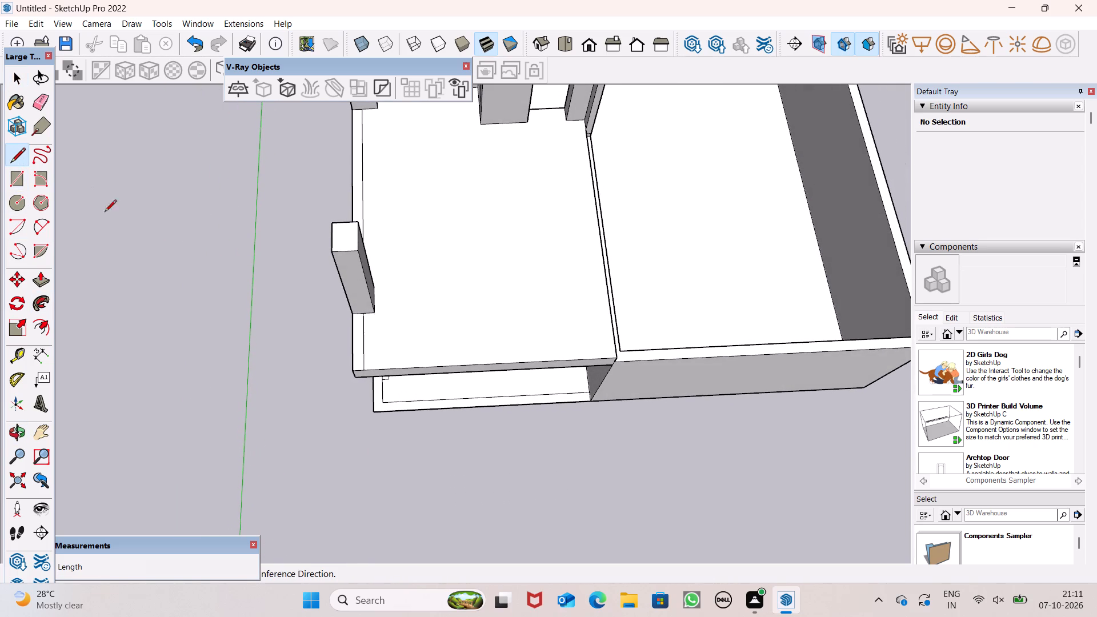
scroll(722, 424, up, 1)
scroll(666, 420, down, 3)
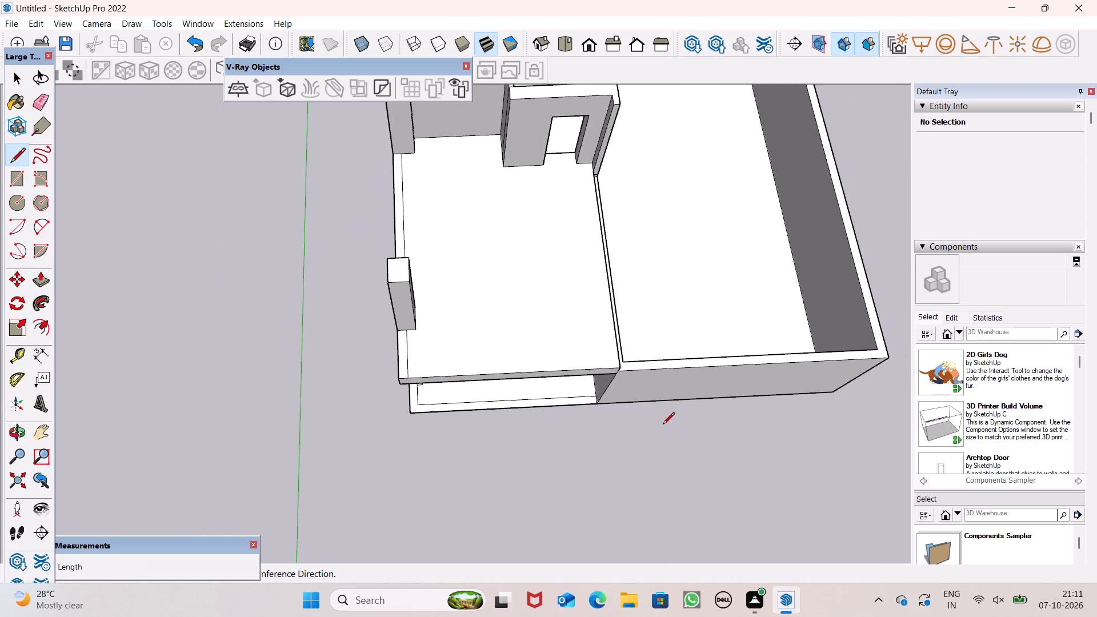
middle_drag(674, 392, 631, 408)
scroll(317, 377, up, 4)
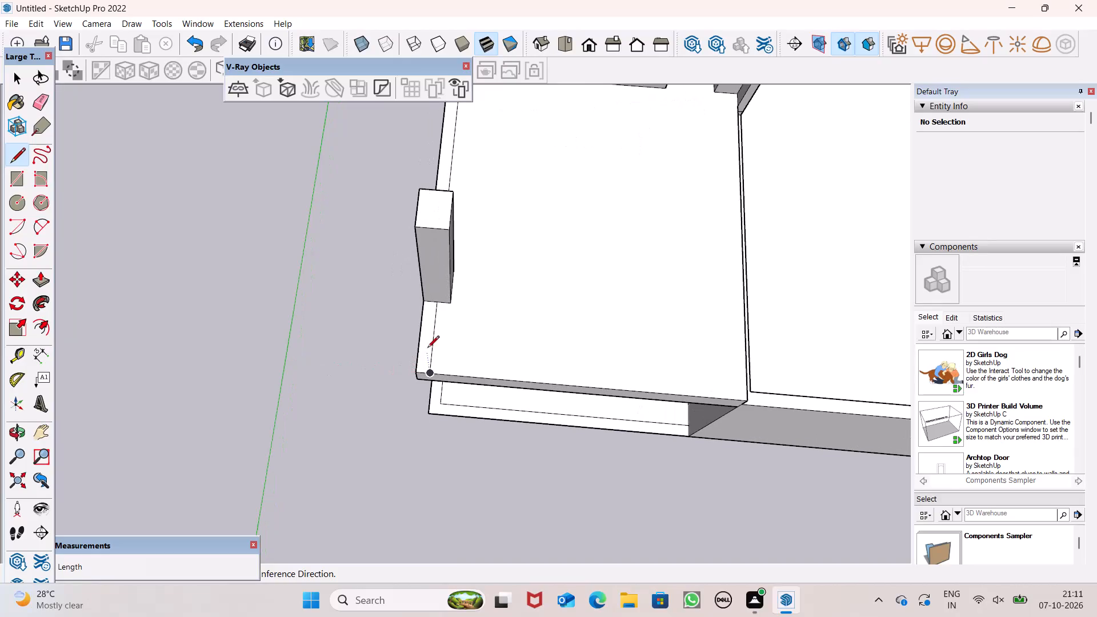
scroll(450, 359, up, 7)
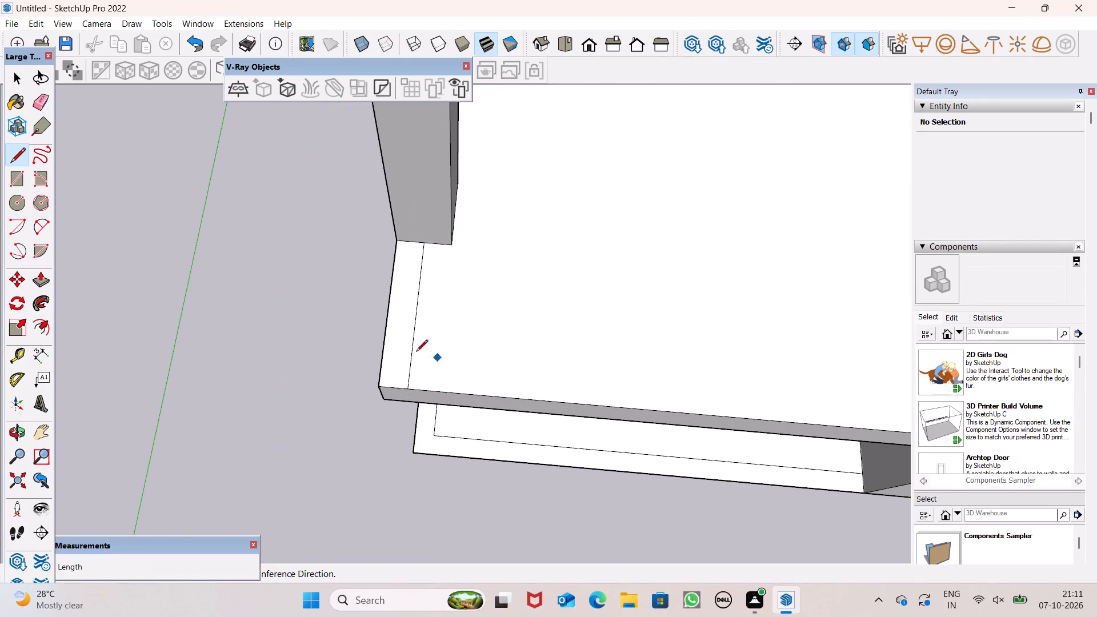
click(387, 348)
scroll(529, 354, down, 7)
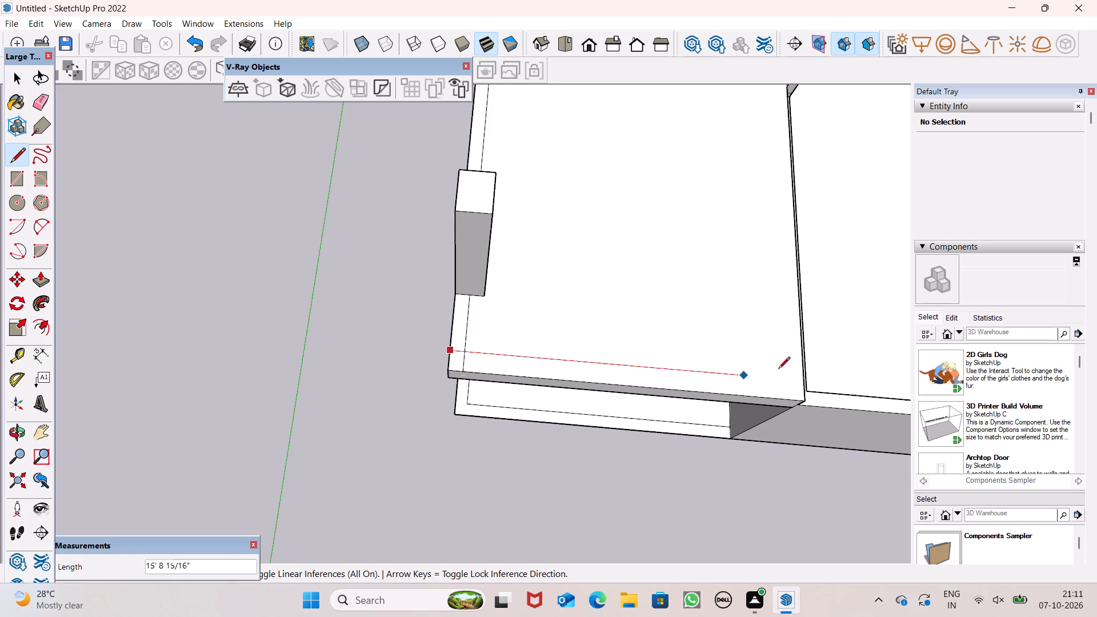
scroll(802, 377, up, 5)
click(805, 384)
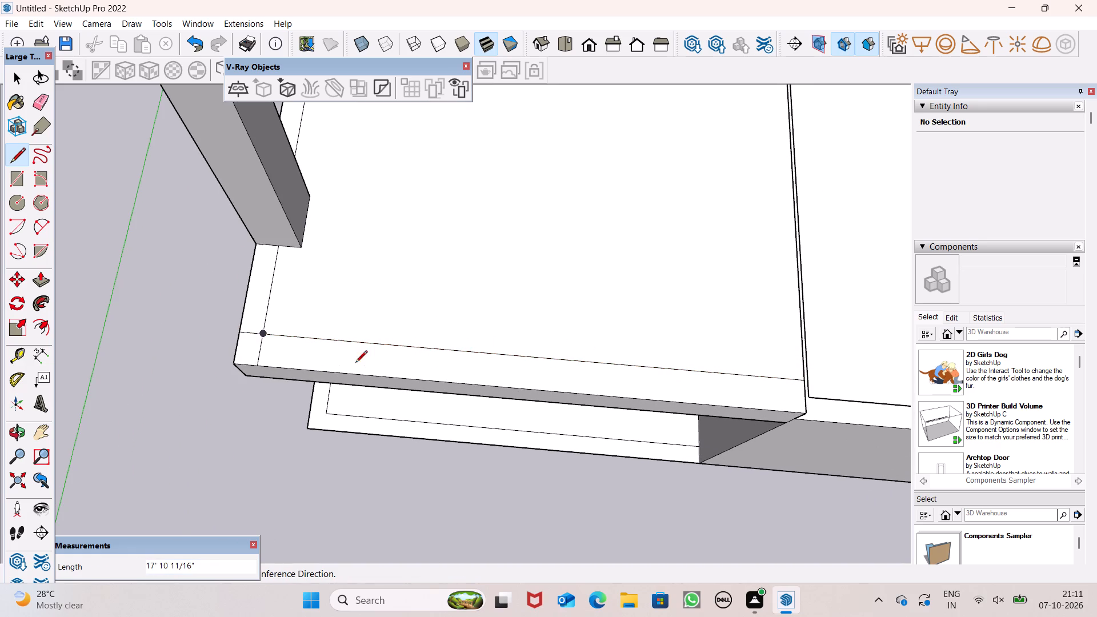
Erase the two short line ends past the crossing at the balcony slab's front outer corner to leave a clean L-shaped inner outline.
scroll(334, 366, down, 5)
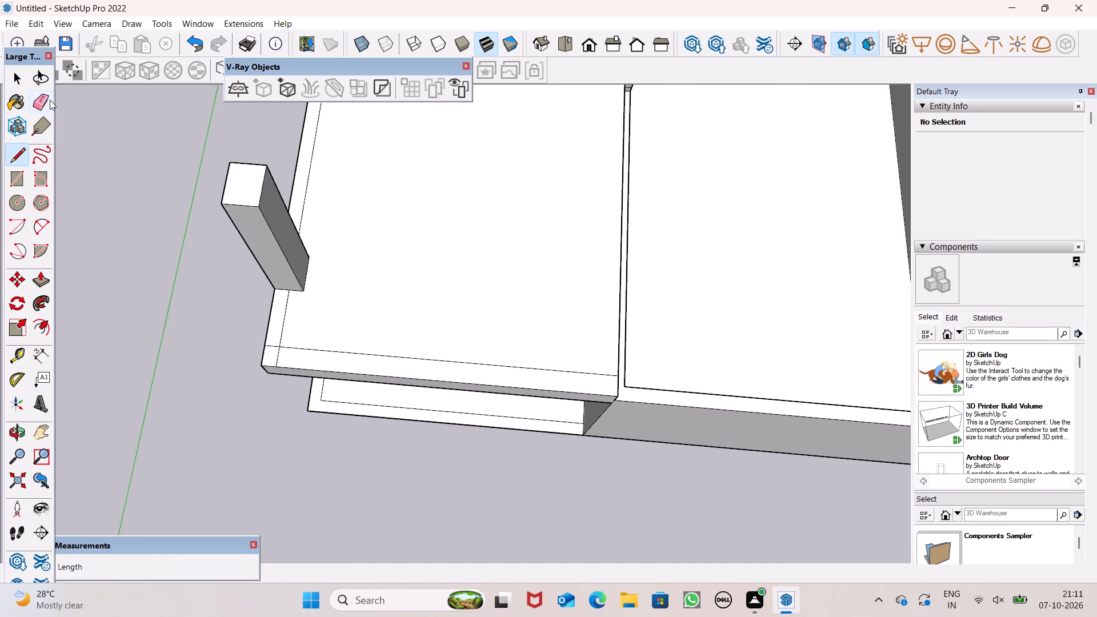
click(39, 99)
scroll(249, 309, up, 4)
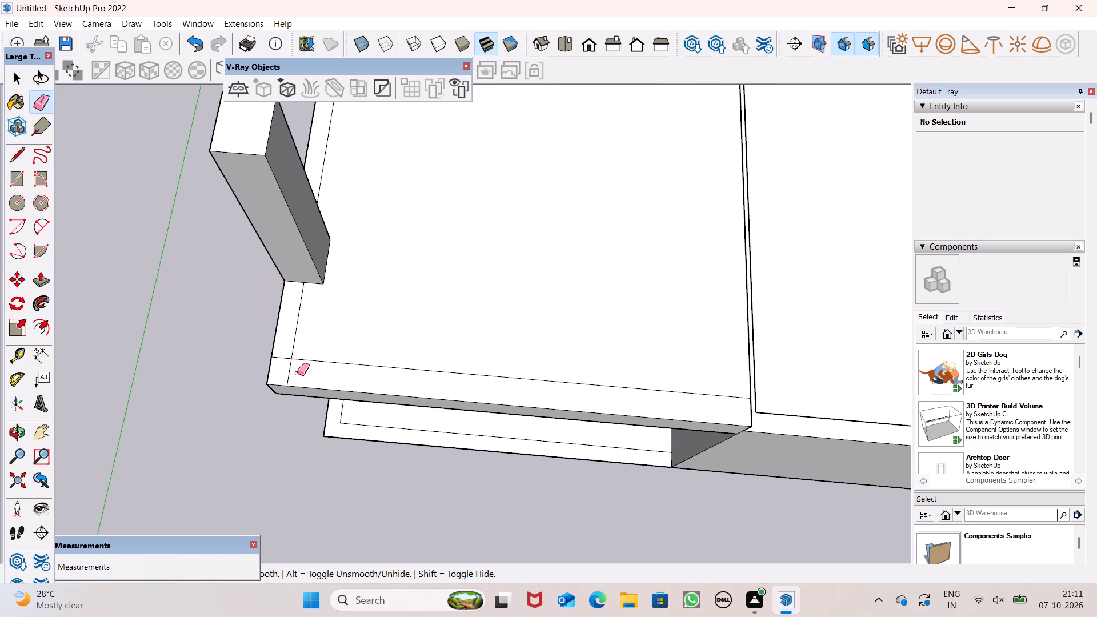
scroll(297, 373, up, 4)
scroll(297, 374, down, 1)
drag(290, 358, 290, 376)
drag(295, 372, 295, 379)
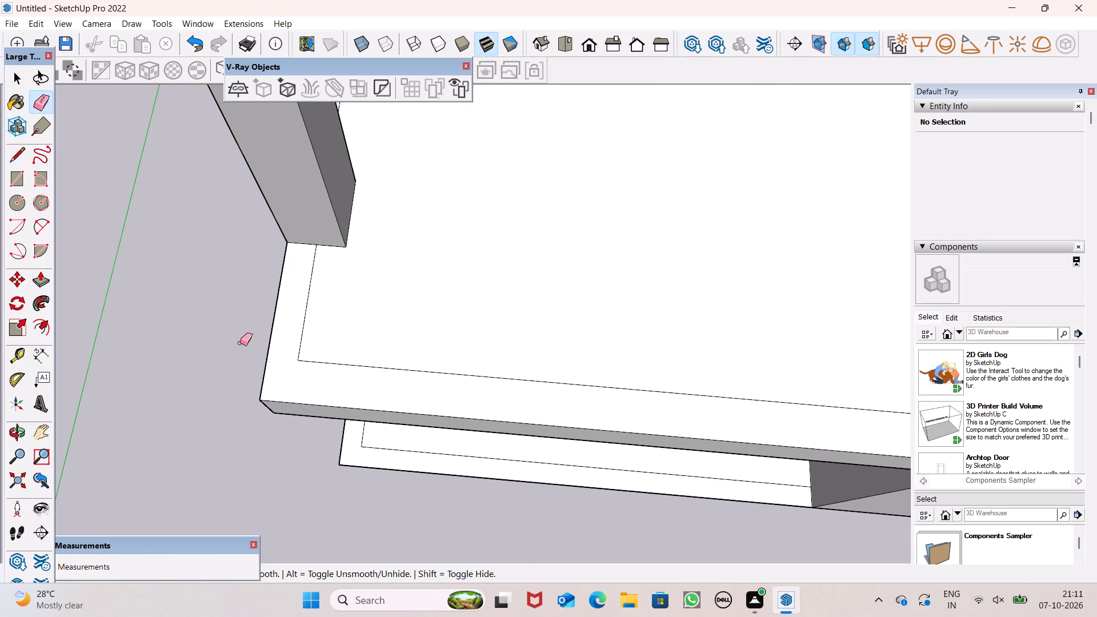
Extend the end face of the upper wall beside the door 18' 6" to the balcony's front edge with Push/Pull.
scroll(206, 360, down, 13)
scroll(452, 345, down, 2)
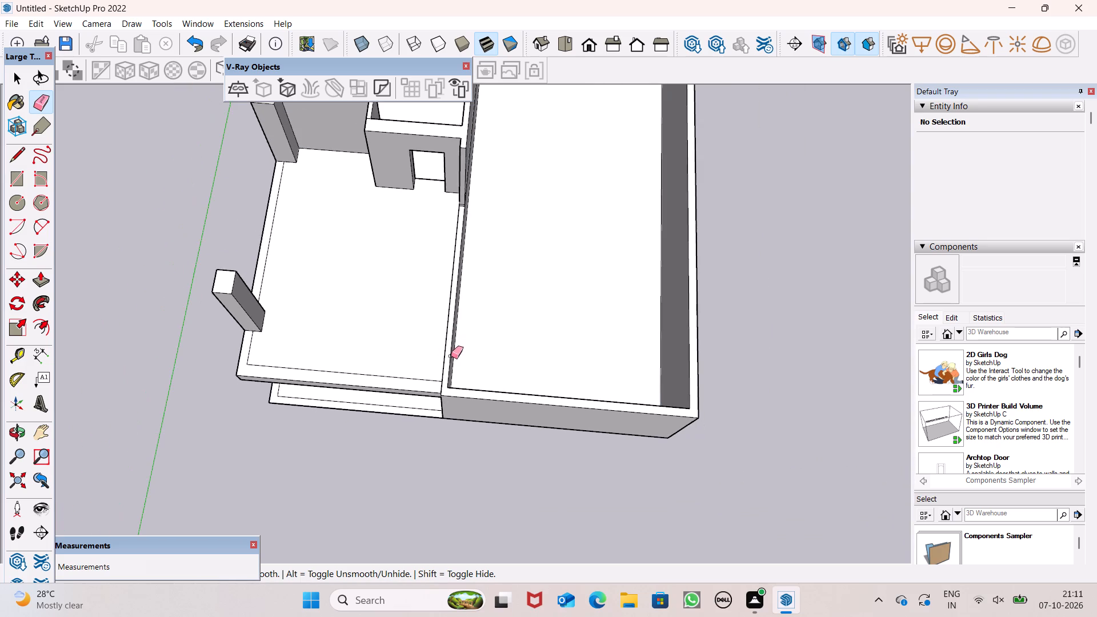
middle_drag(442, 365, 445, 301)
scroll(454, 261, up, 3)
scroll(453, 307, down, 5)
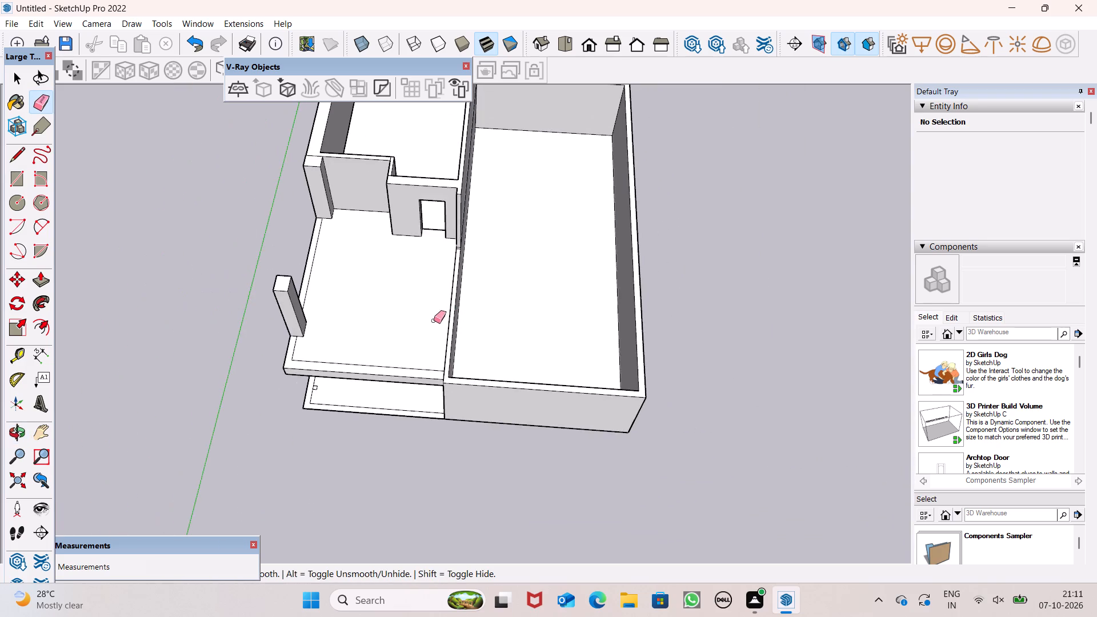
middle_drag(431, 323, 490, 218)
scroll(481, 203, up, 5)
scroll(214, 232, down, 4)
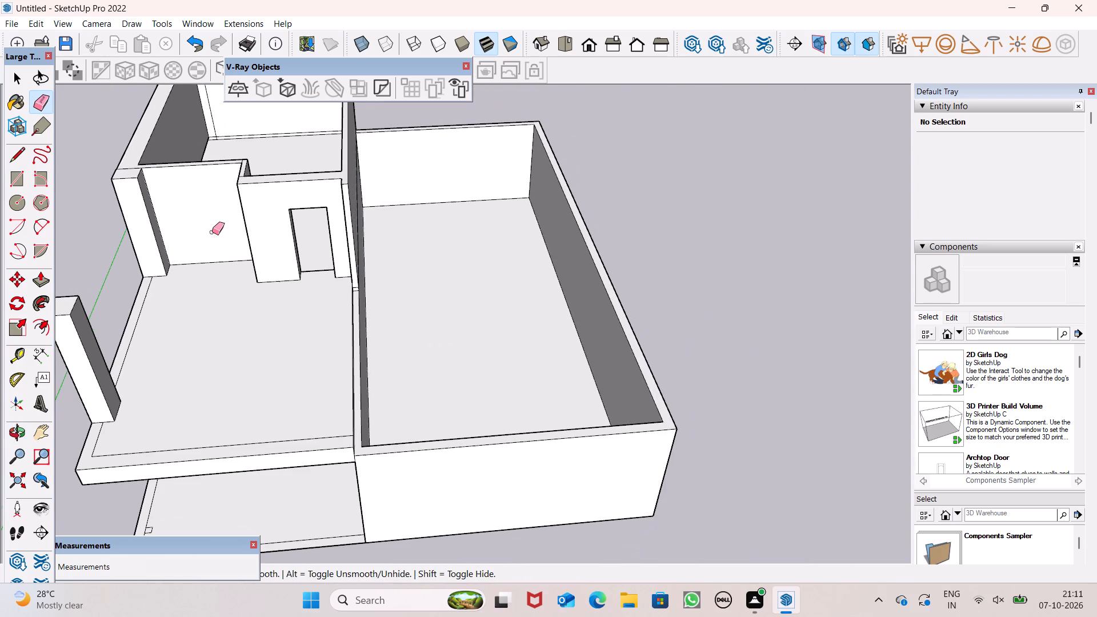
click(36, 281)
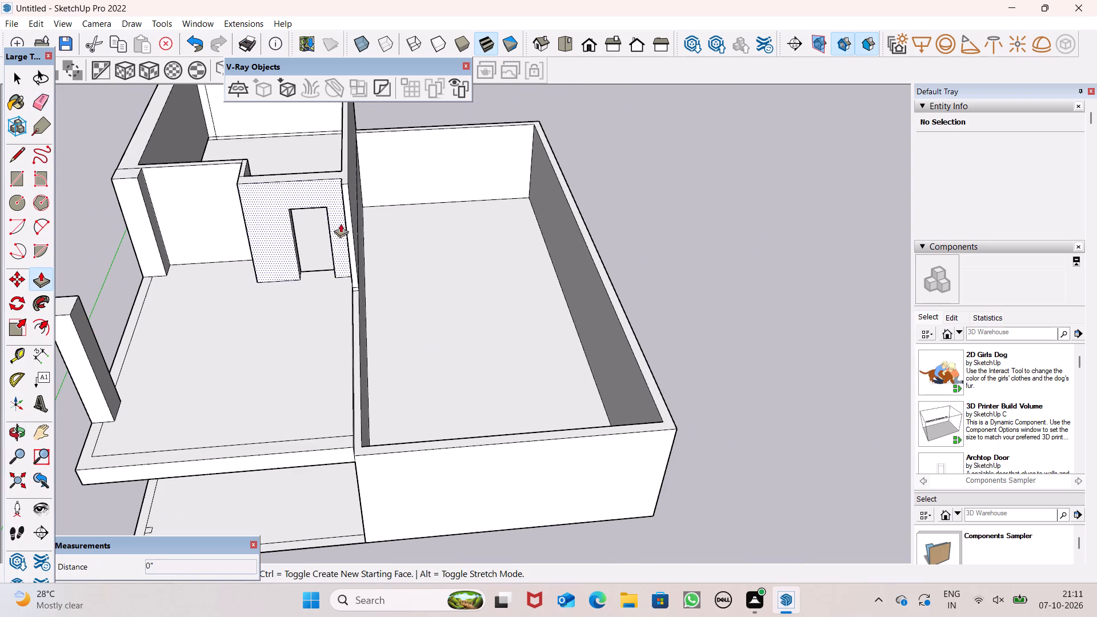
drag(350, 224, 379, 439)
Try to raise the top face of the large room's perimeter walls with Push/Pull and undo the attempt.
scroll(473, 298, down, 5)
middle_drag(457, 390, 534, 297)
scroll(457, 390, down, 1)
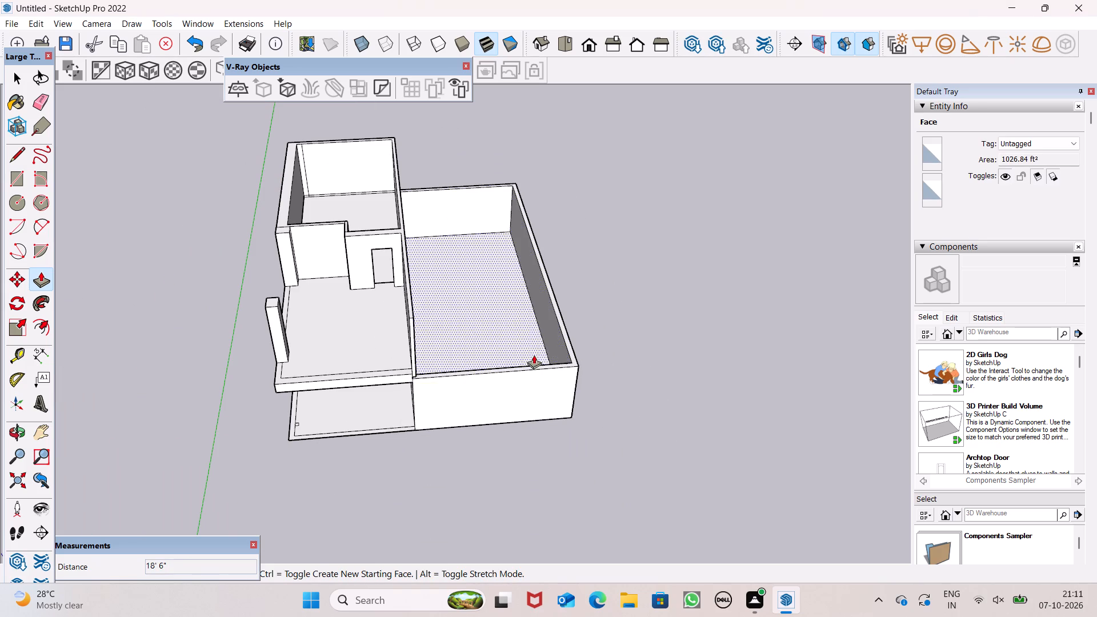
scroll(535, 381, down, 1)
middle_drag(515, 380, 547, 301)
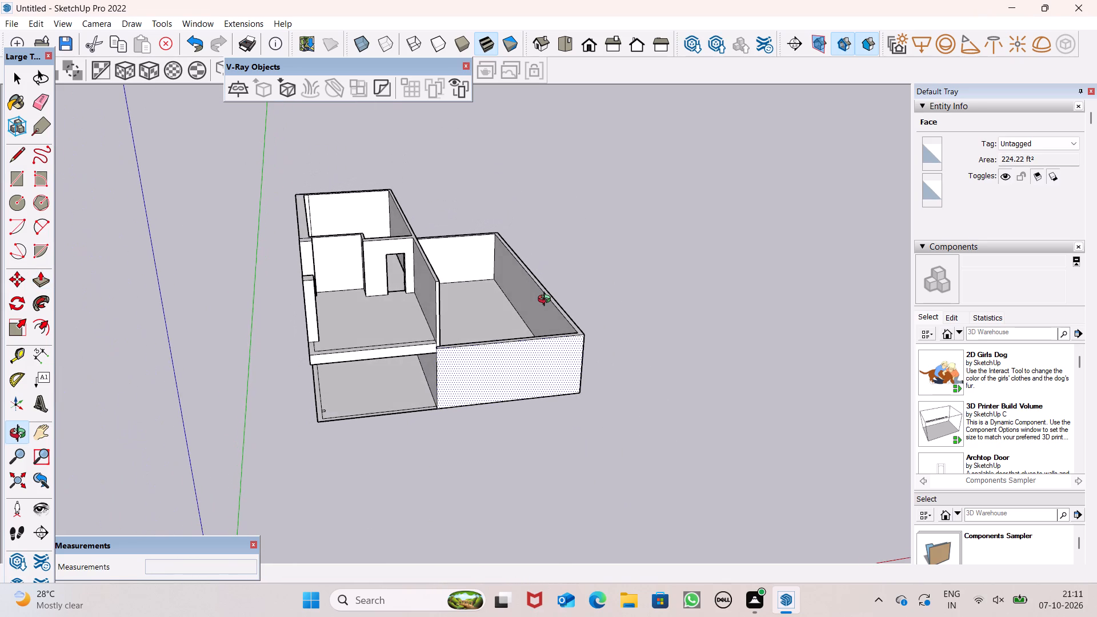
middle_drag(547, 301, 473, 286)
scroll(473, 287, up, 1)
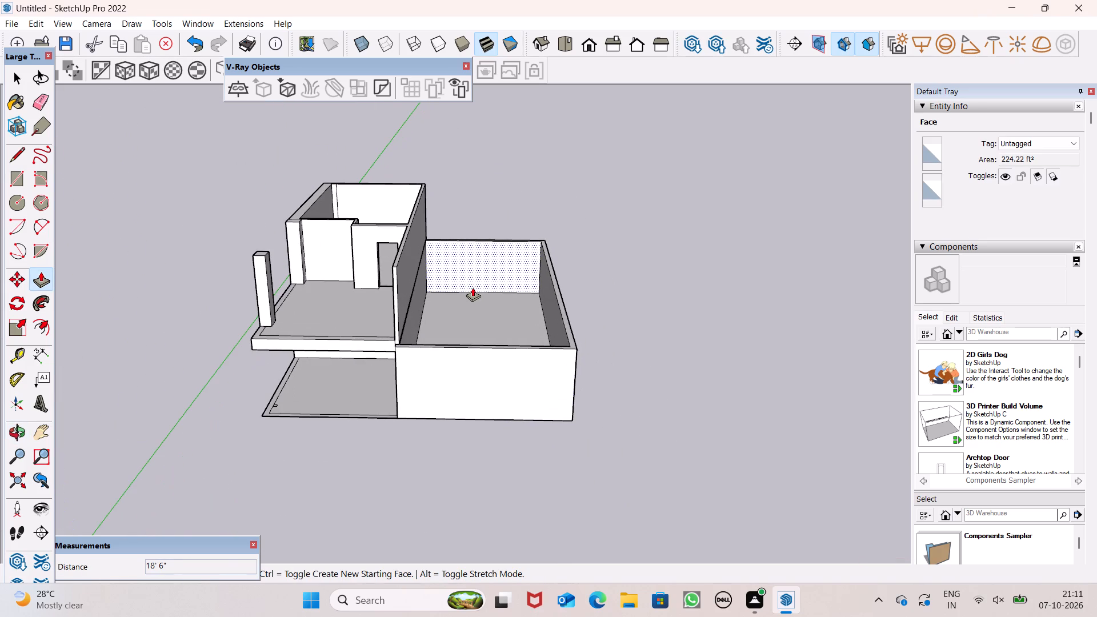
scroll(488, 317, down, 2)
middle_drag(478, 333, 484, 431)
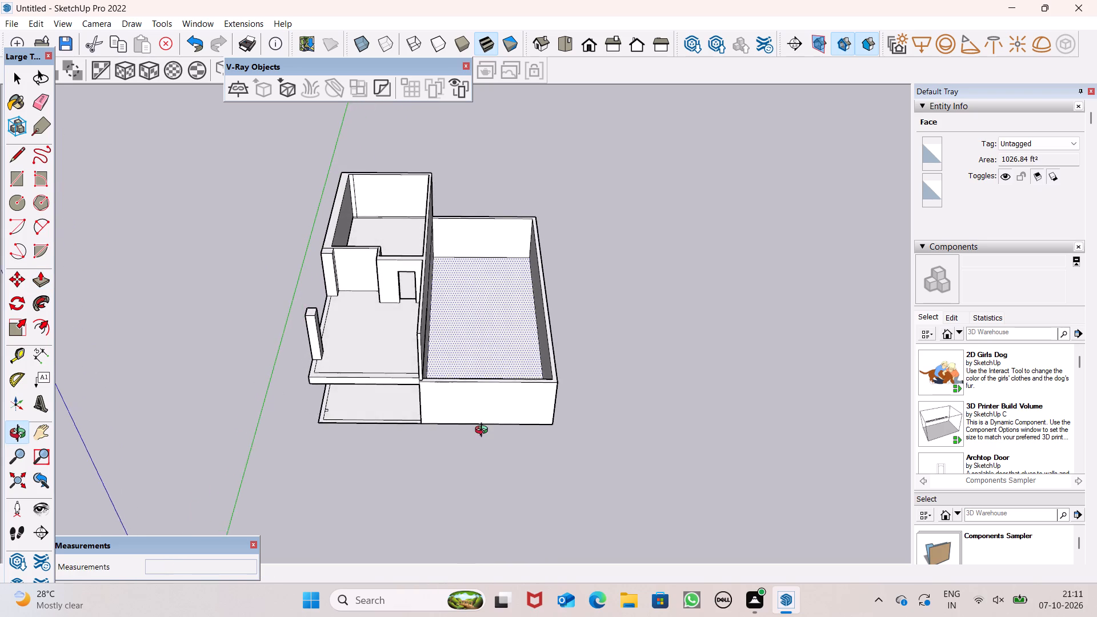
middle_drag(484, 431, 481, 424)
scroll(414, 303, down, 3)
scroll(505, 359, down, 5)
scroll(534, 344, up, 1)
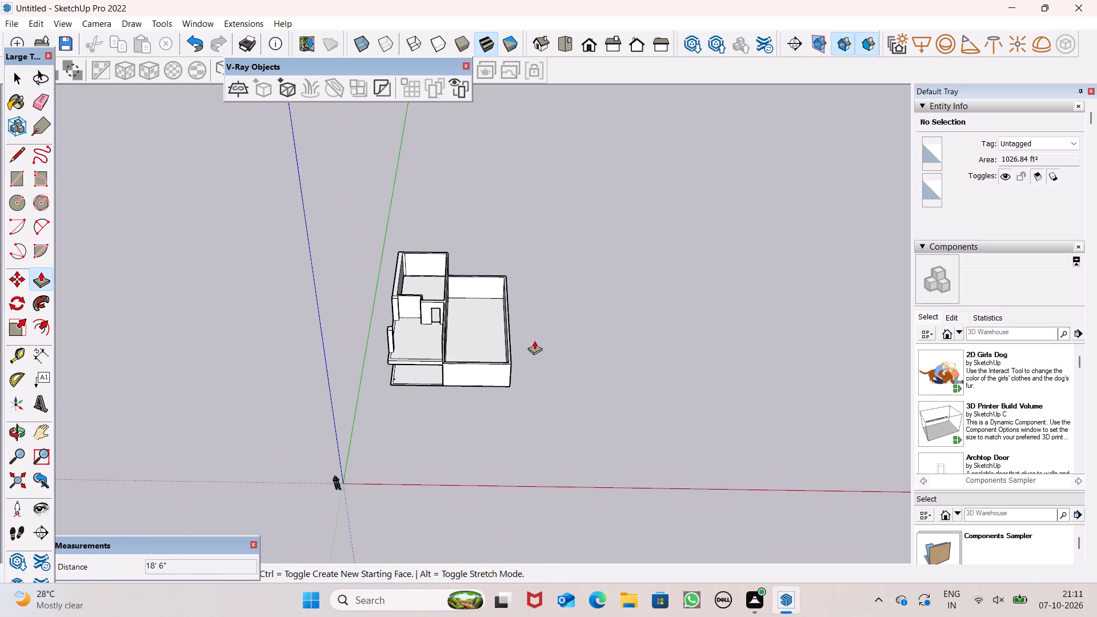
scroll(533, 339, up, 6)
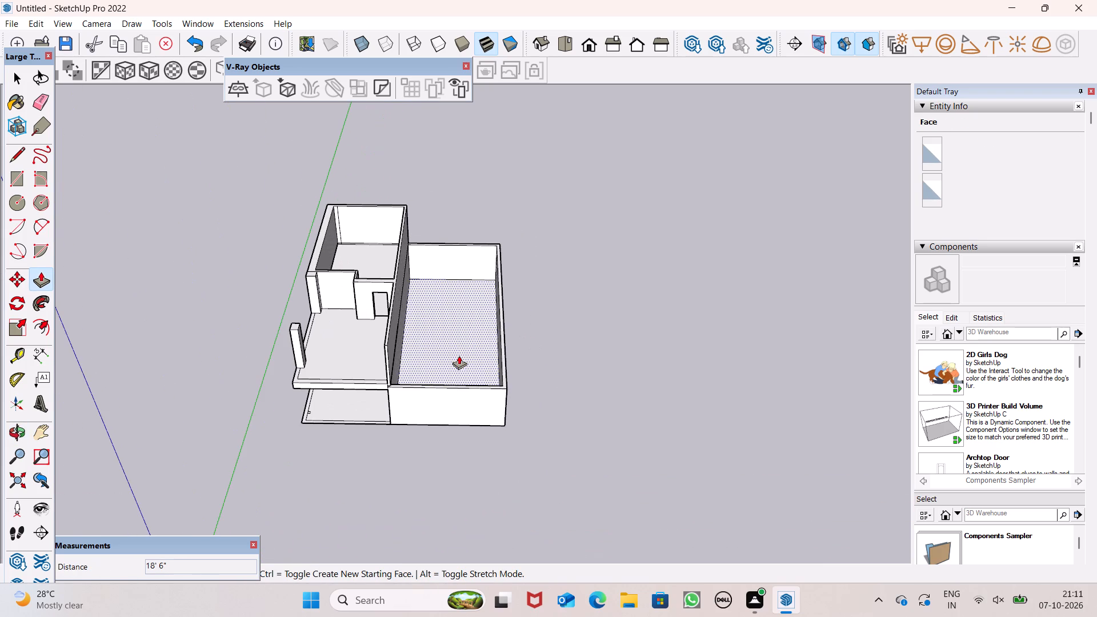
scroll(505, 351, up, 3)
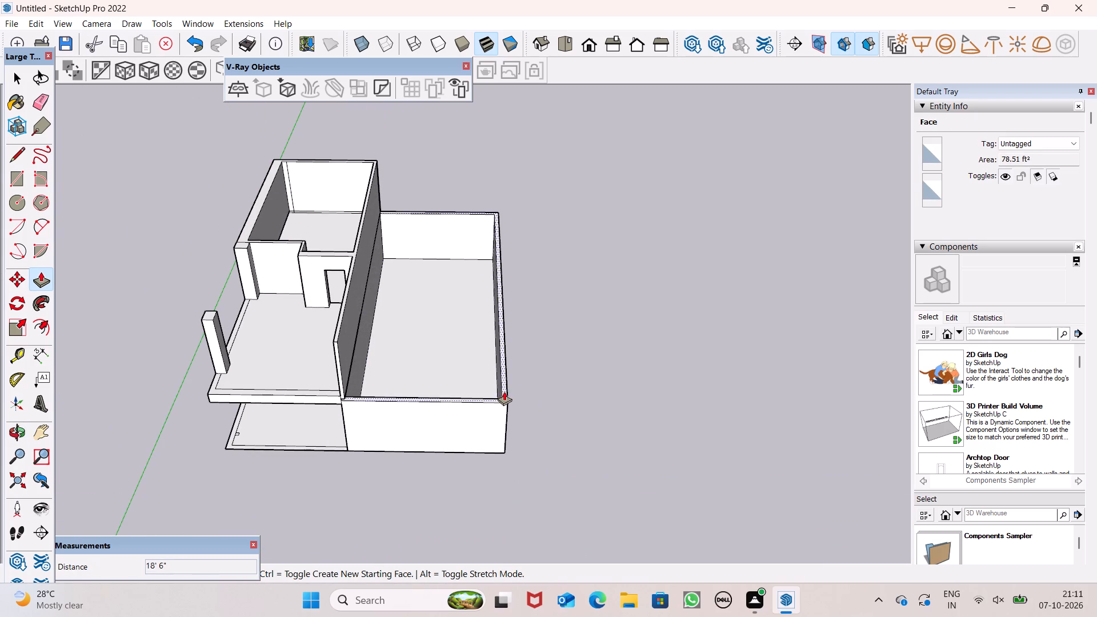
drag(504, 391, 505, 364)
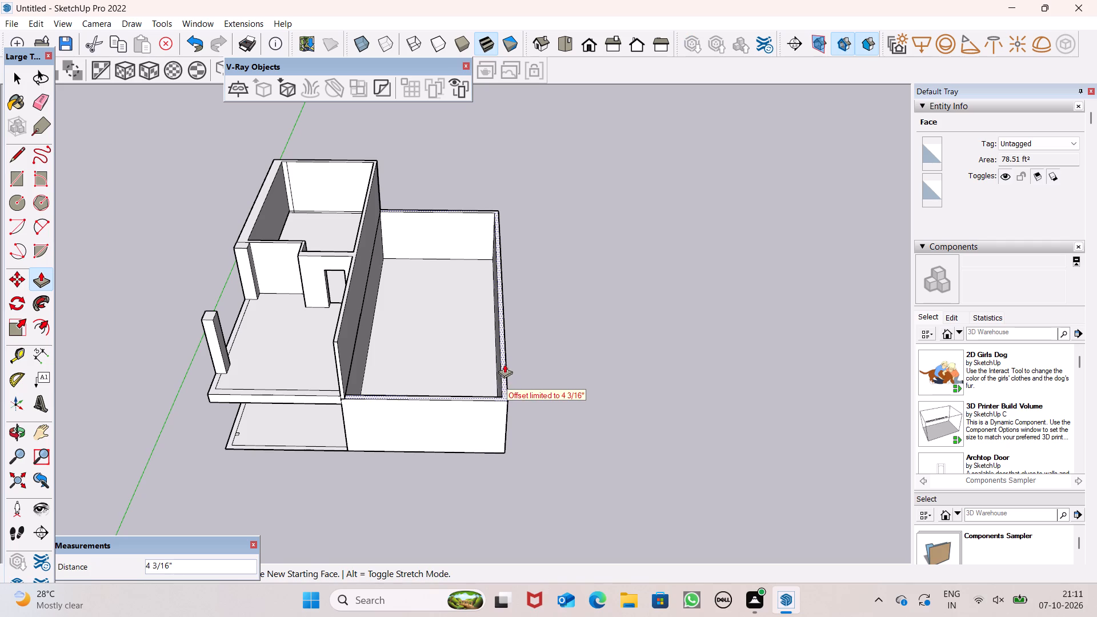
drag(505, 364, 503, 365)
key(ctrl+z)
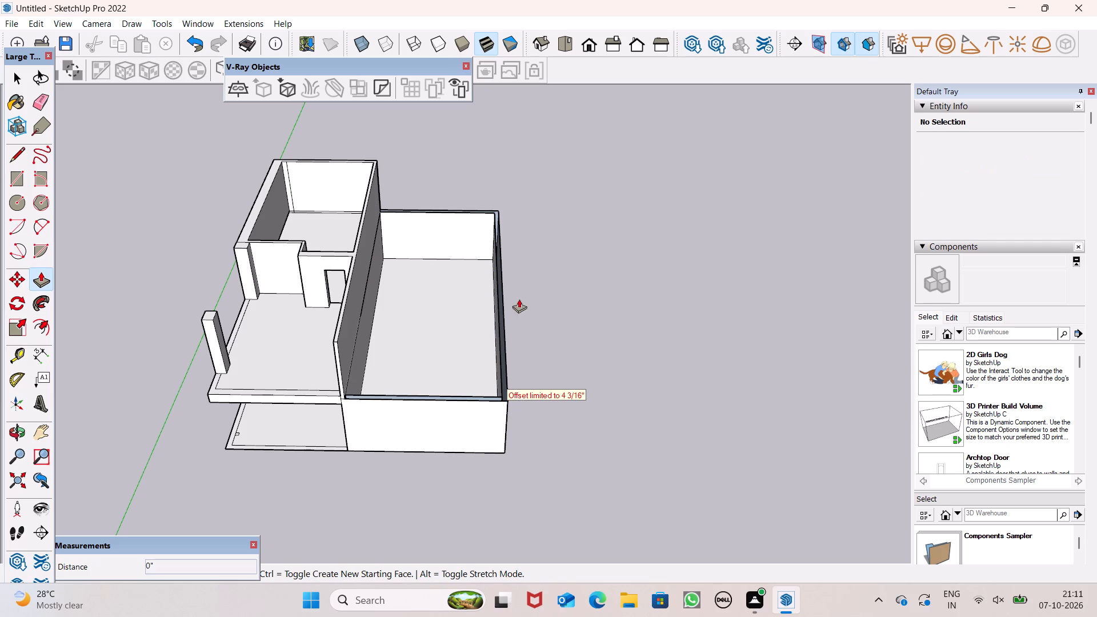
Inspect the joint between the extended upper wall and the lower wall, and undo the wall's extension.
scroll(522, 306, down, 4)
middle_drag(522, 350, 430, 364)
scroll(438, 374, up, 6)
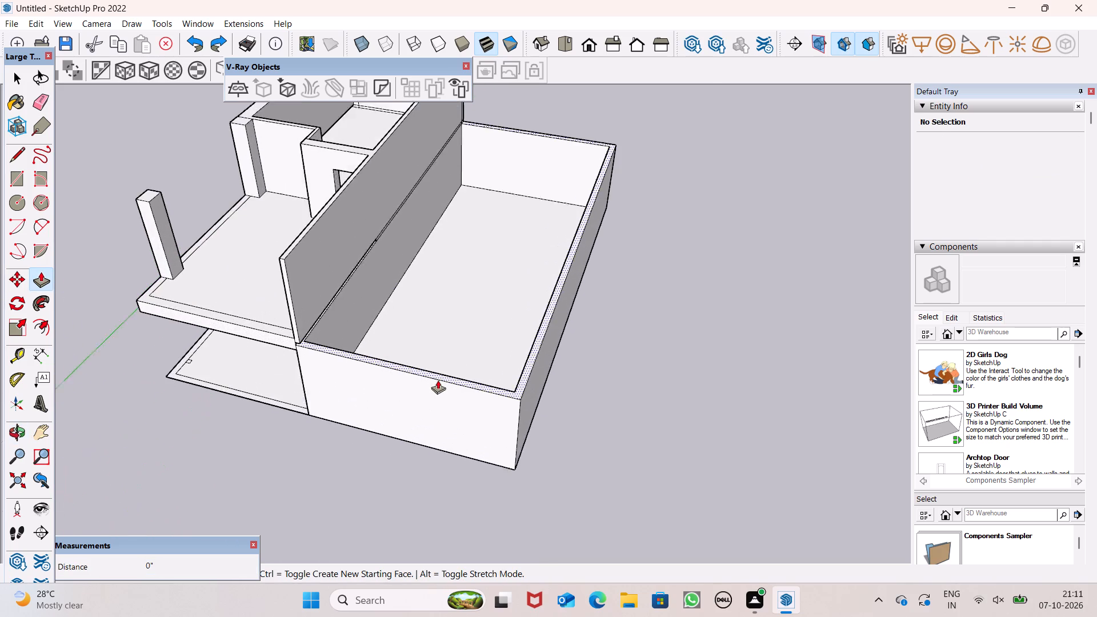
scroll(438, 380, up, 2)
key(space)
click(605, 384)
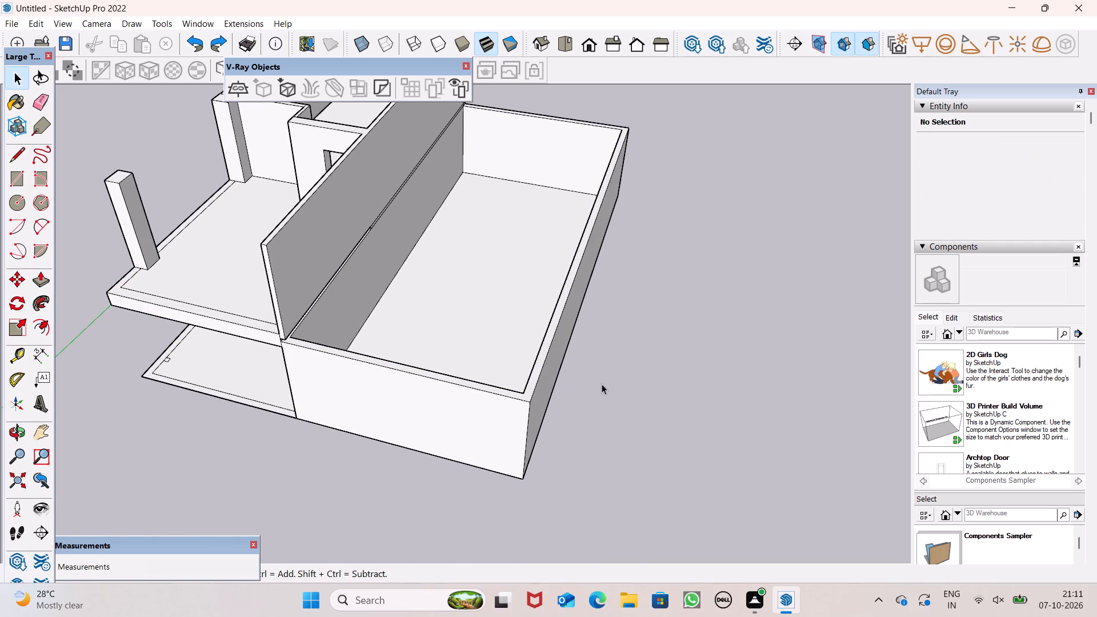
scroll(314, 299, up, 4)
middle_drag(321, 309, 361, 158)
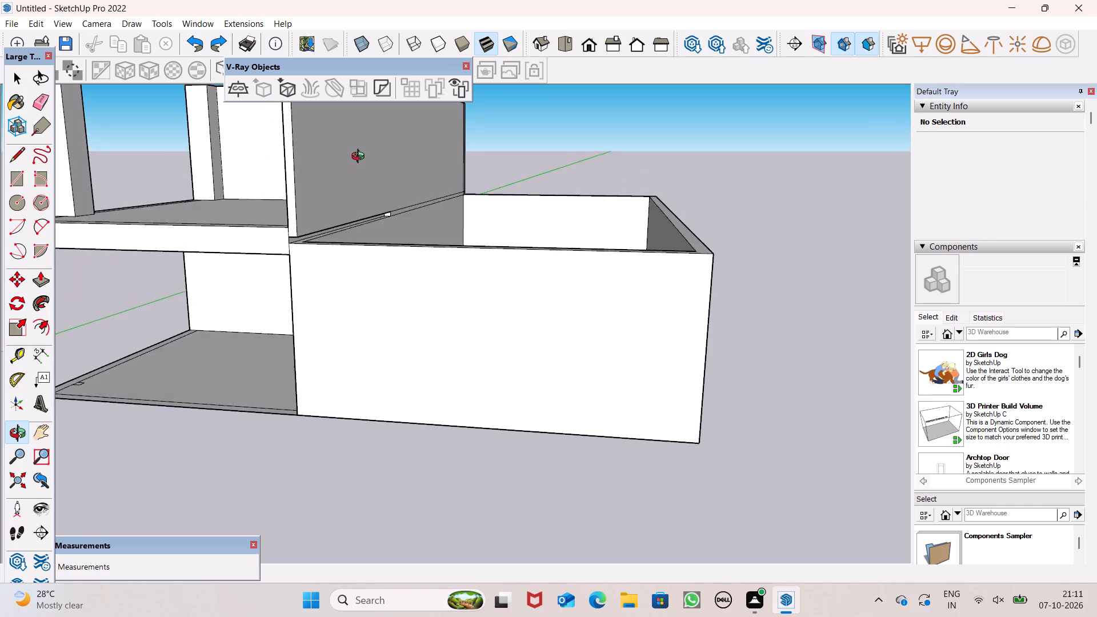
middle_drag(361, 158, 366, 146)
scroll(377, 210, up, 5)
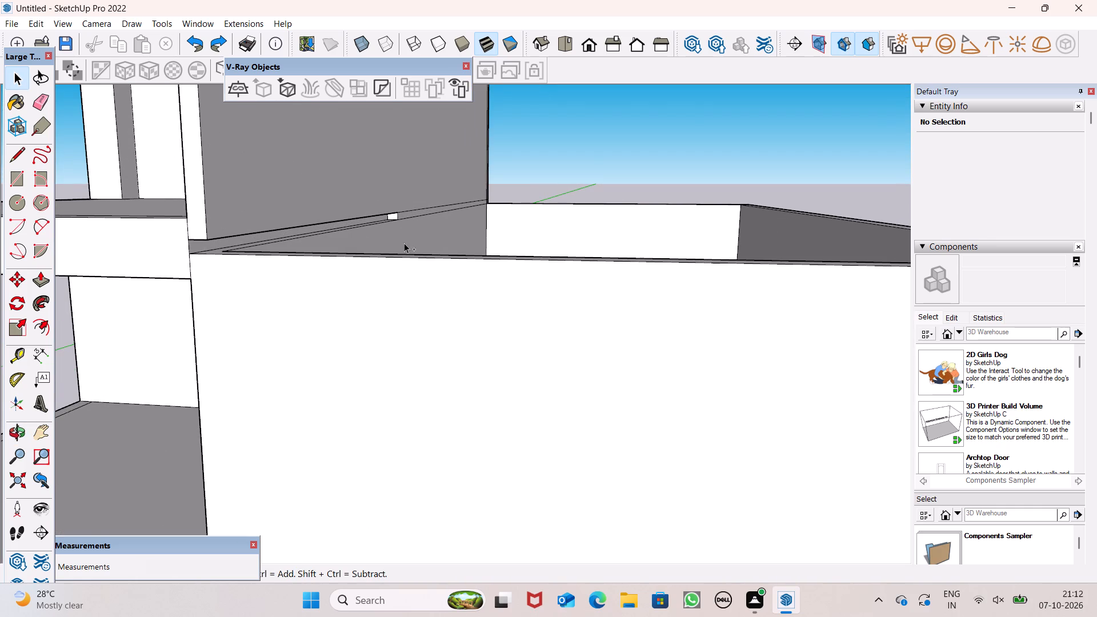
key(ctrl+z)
Erase the short horizontal edge across the base of the upper wall's end face beside the door.
scroll(437, 217, down, 4)
middle_drag(433, 229, 466, 307)
scroll(439, 243, up, 6)
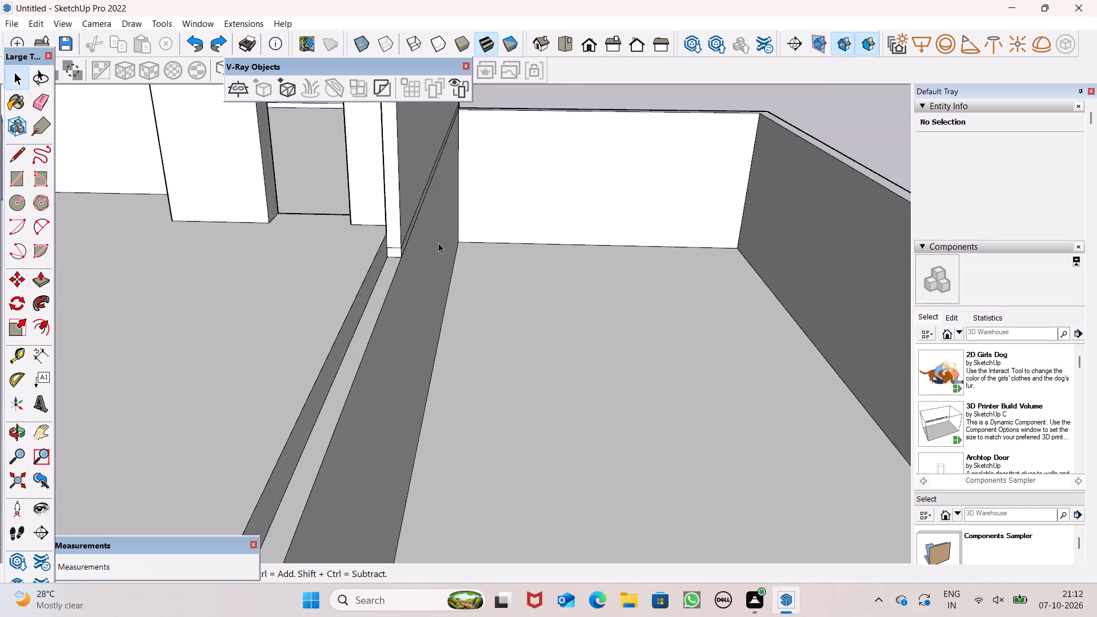
scroll(438, 243, up, 2)
scroll(419, 241, down, 2)
click(38, 103)
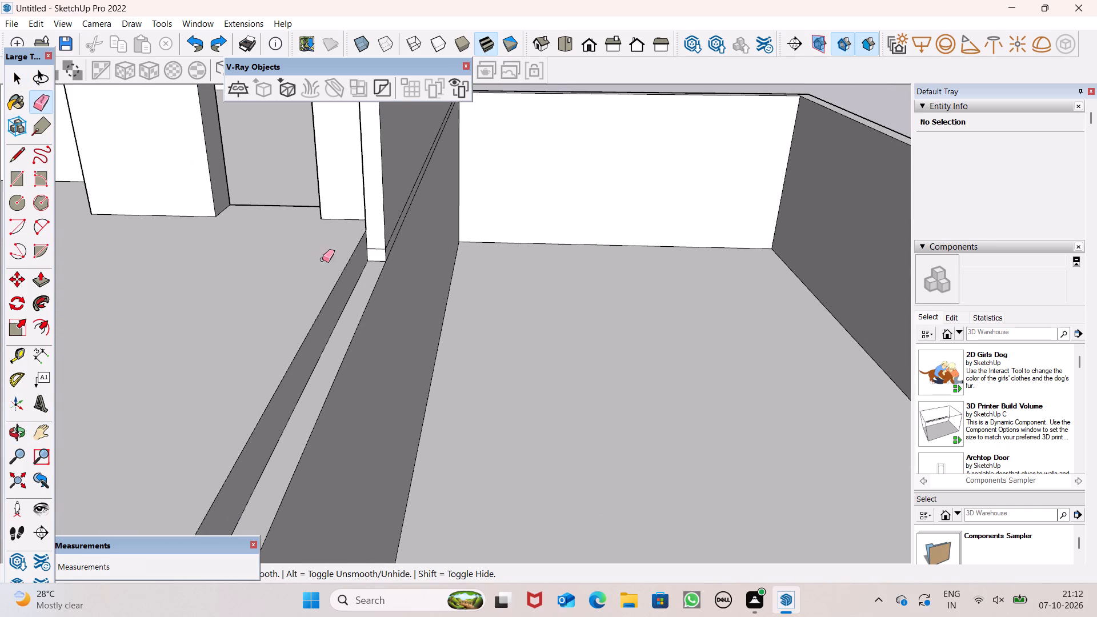
click(370, 249)
Erase the redundant horizontal edge along the base of the upper wall's side facing the large room.
scroll(381, 242, down, 5)
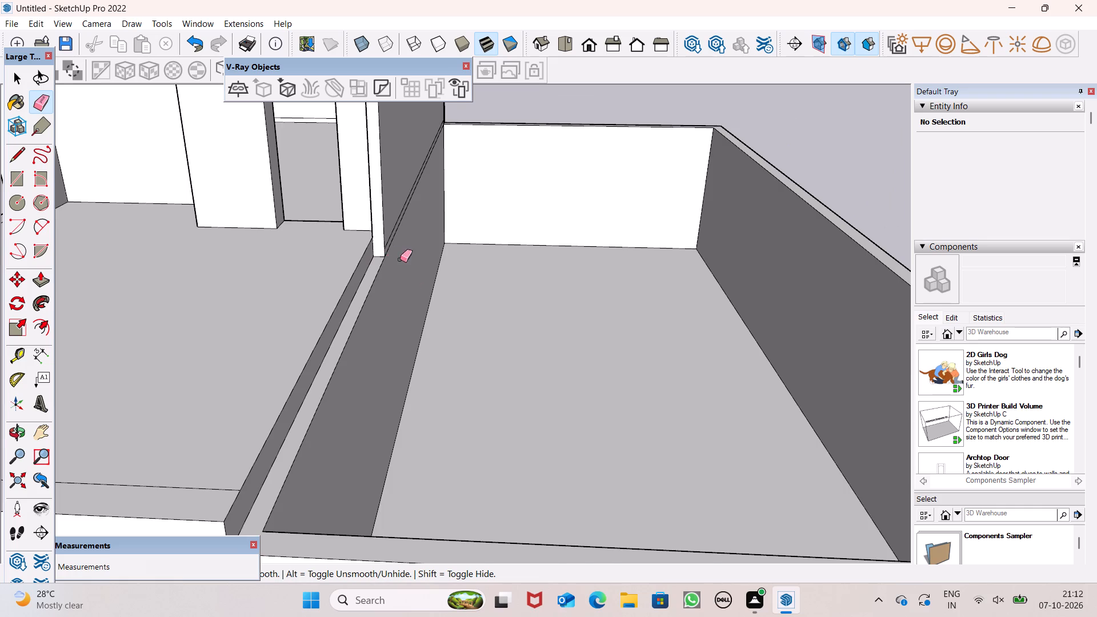
scroll(412, 284, down, 2)
scroll(415, 293, up, 1)
scroll(432, 301, down, 7)
middle_drag(434, 302, 443, 414)
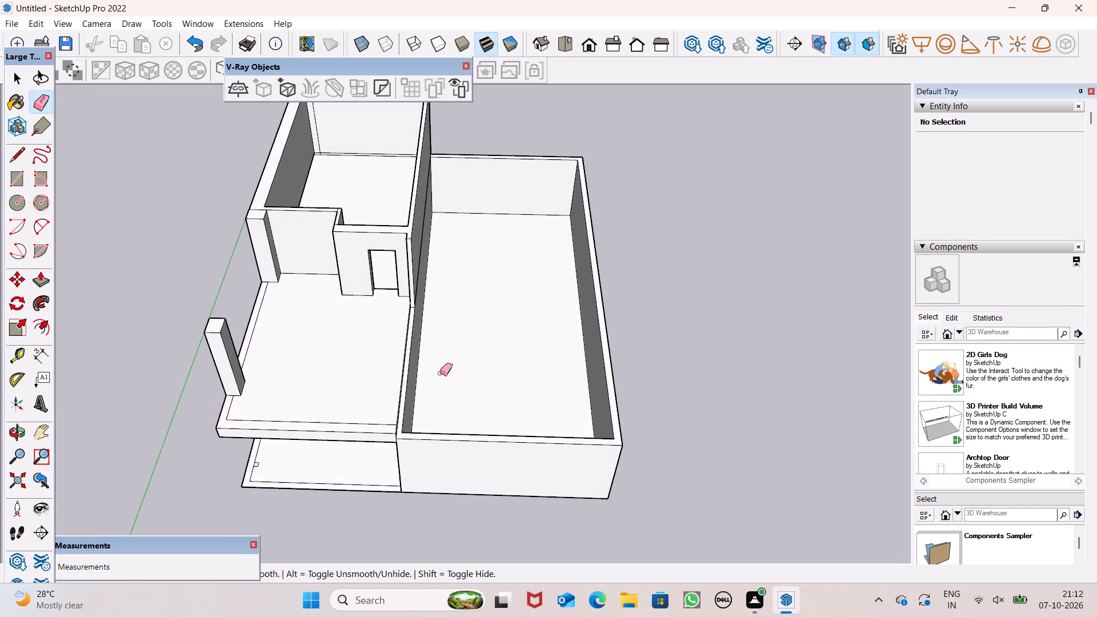
scroll(405, 300, down, 2)
middle_drag(415, 301, 67, 181)
scroll(536, 293, up, 6)
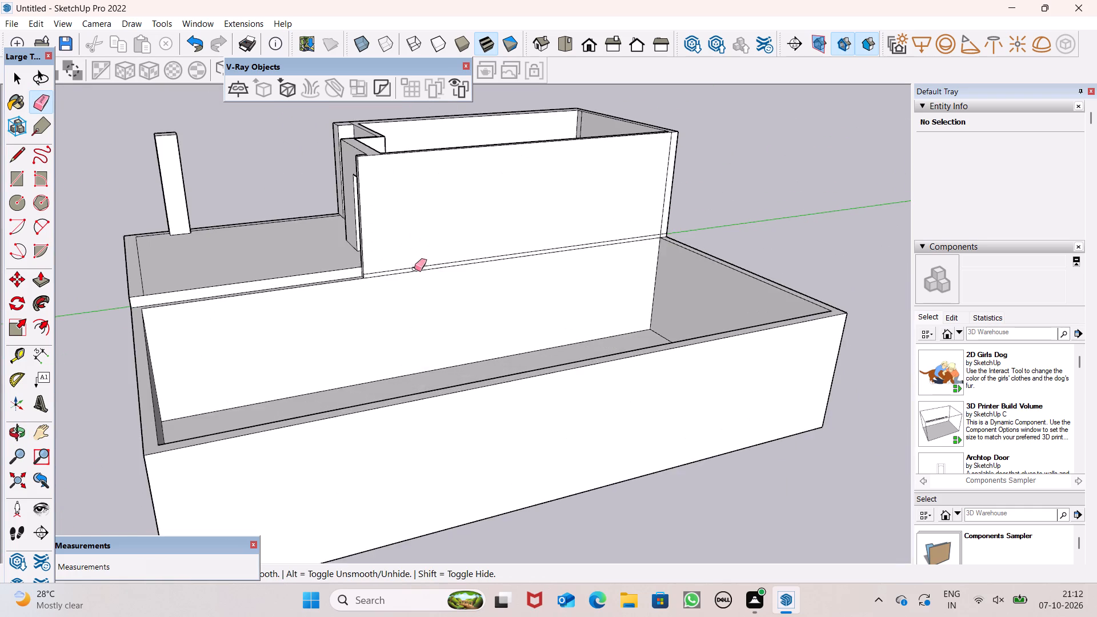
scroll(416, 273, up, 3)
drag(393, 265, 391, 271)
Extend the cleaned end face of the upper wall beside the door 18' 6" to the balcony's front edge with Push/Pull.
scroll(409, 255, down, 6)
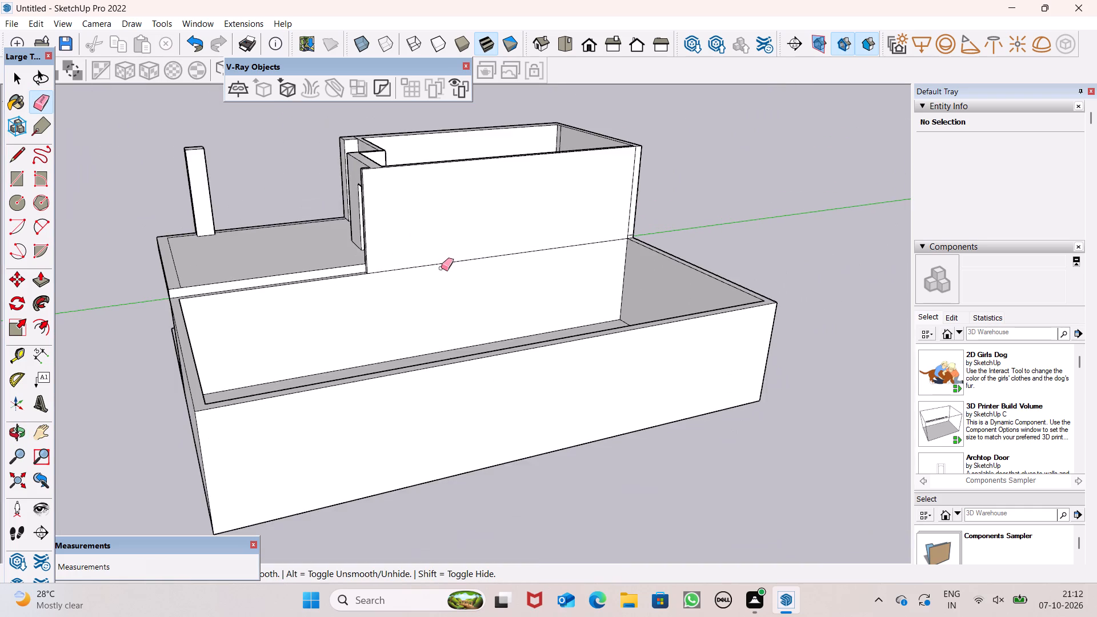
scroll(444, 265, down, 3)
middle_drag(489, 300, 735, 314)
key(space)
middle_drag(513, 294, 591, 335)
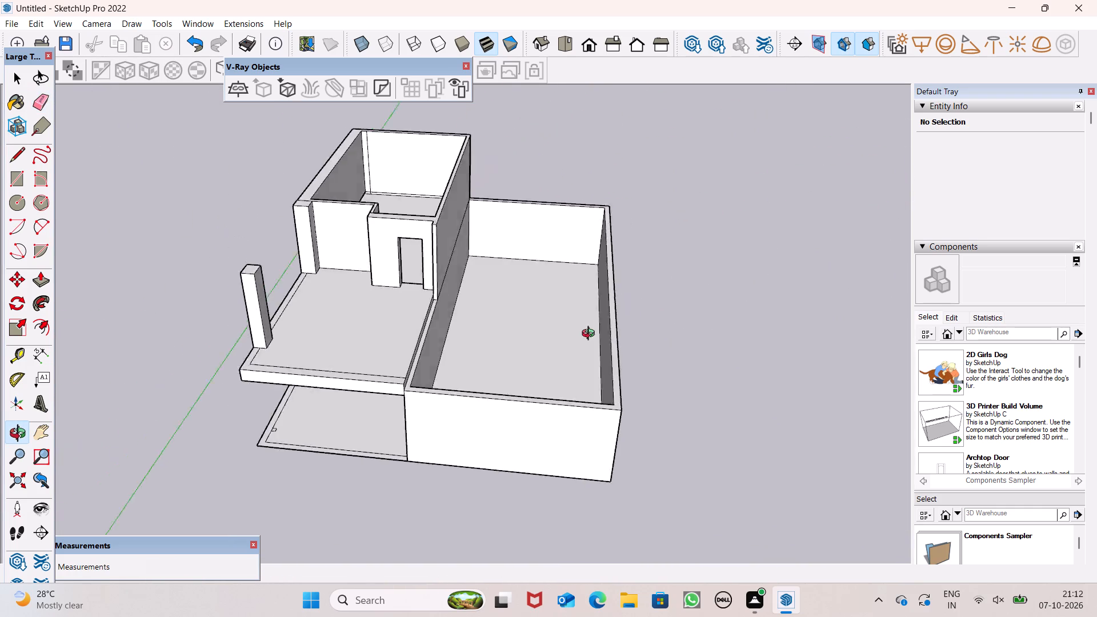
middle_drag(591, 335, 640, 365)
scroll(638, 365, up, 1)
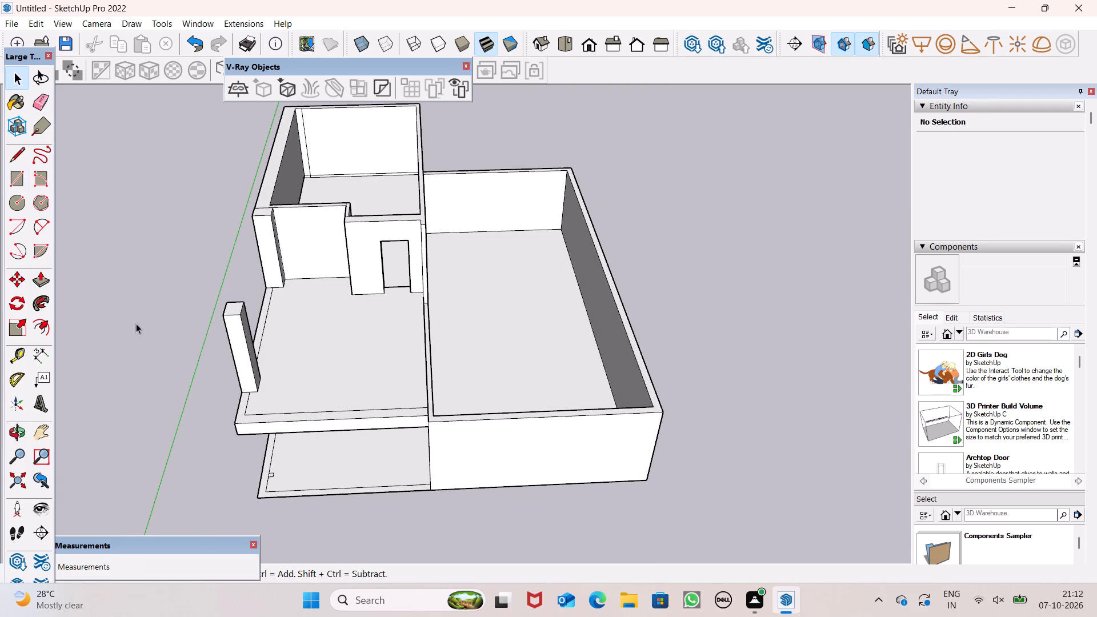
click(38, 286)
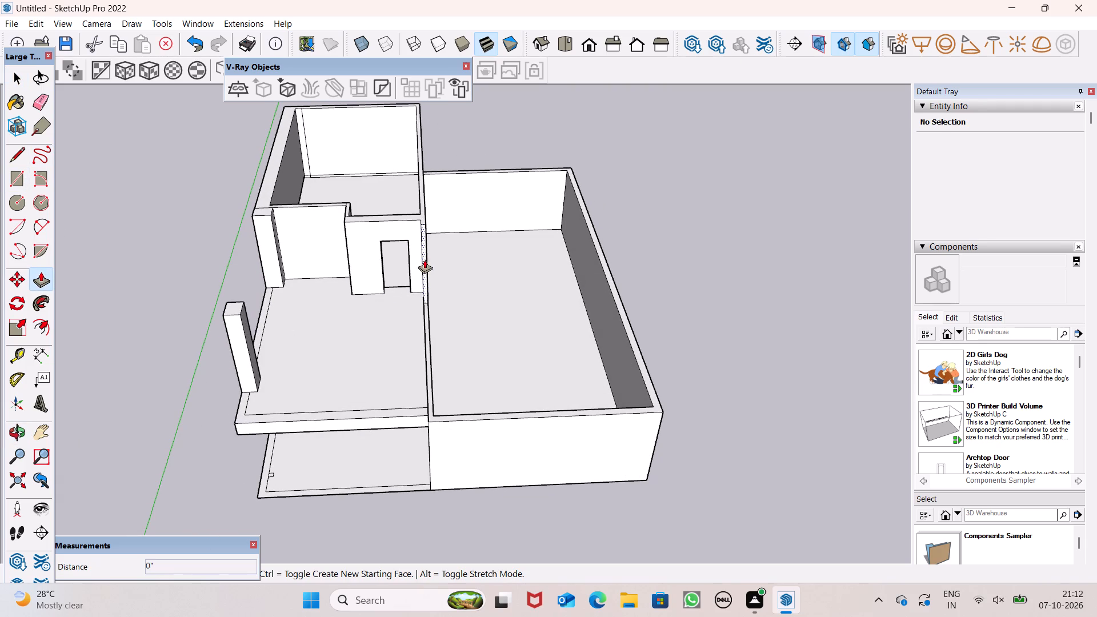
drag(425, 260, 462, 400)
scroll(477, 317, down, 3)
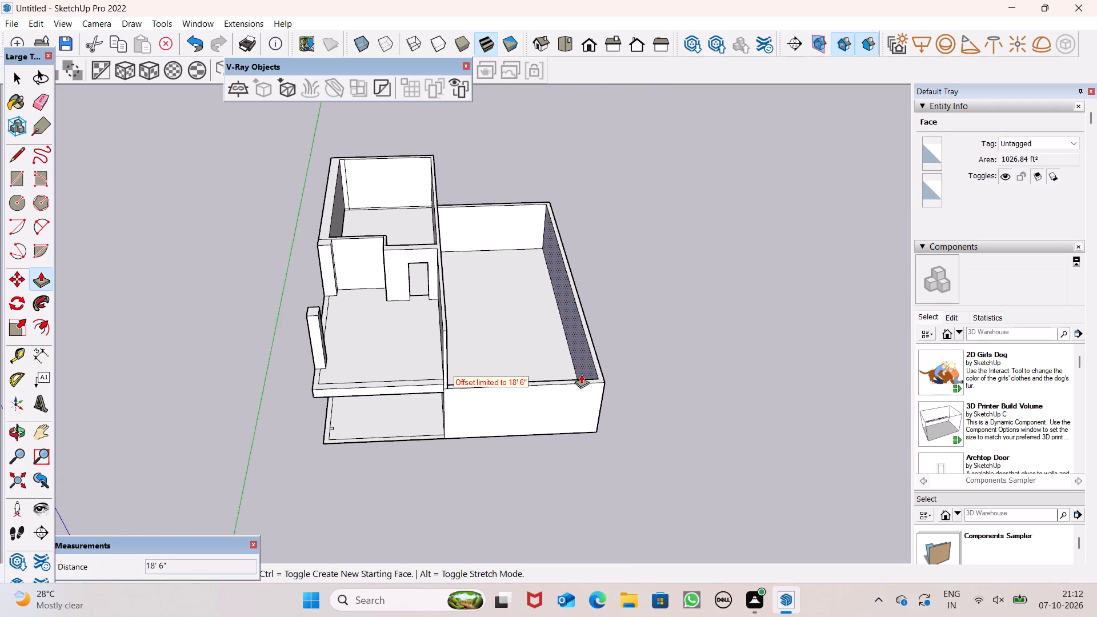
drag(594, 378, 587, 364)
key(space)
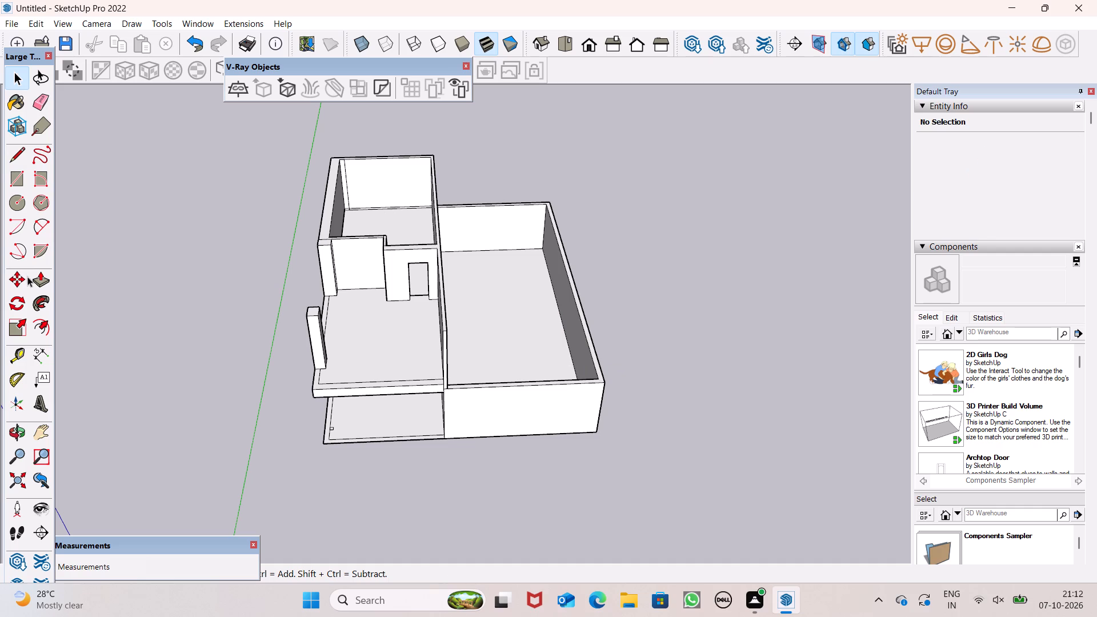
Raise the top face of the large room's perimeter walls to the top of the extended dividing wall with Push/Pull.
click(42, 275)
click(50, 284)
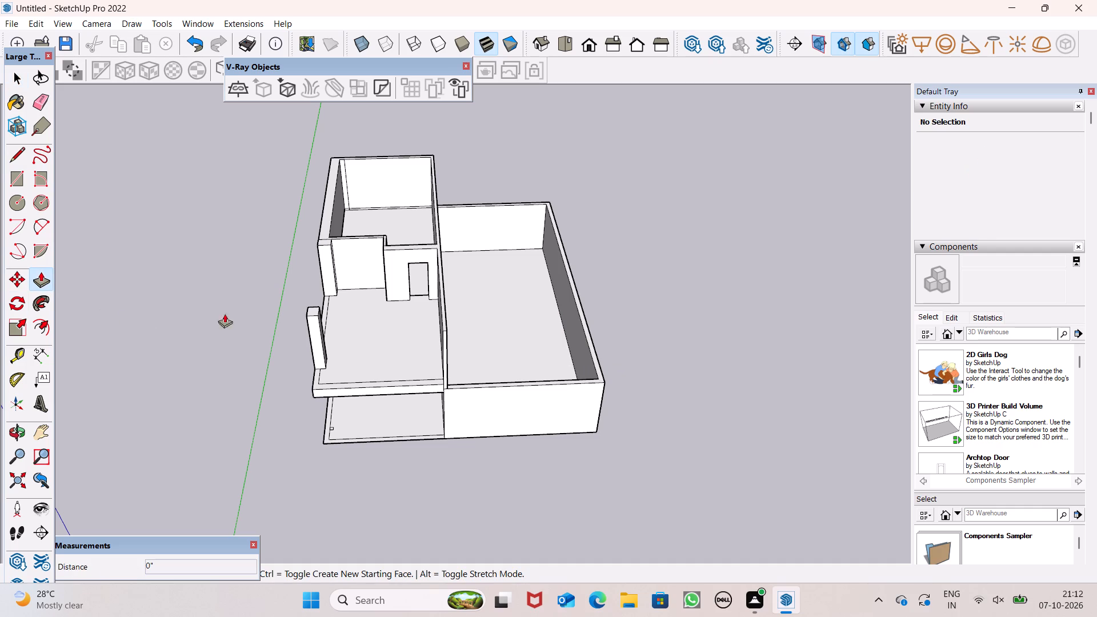
scroll(461, 378, up, 7)
drag(451, 390, 414, 313)
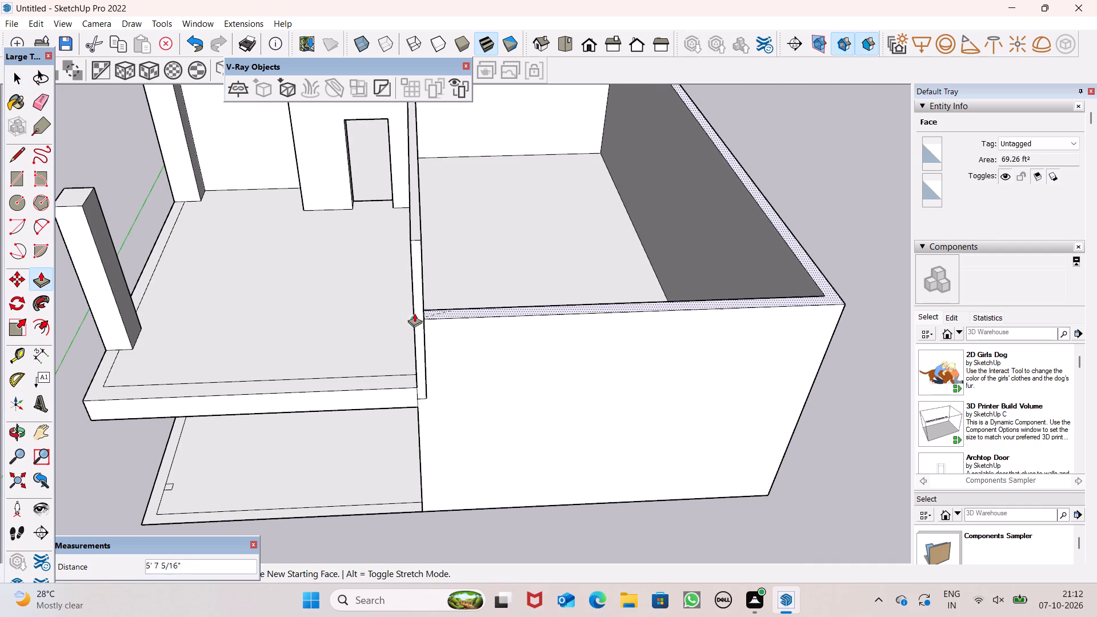
drag(414, 313, 404, 241)
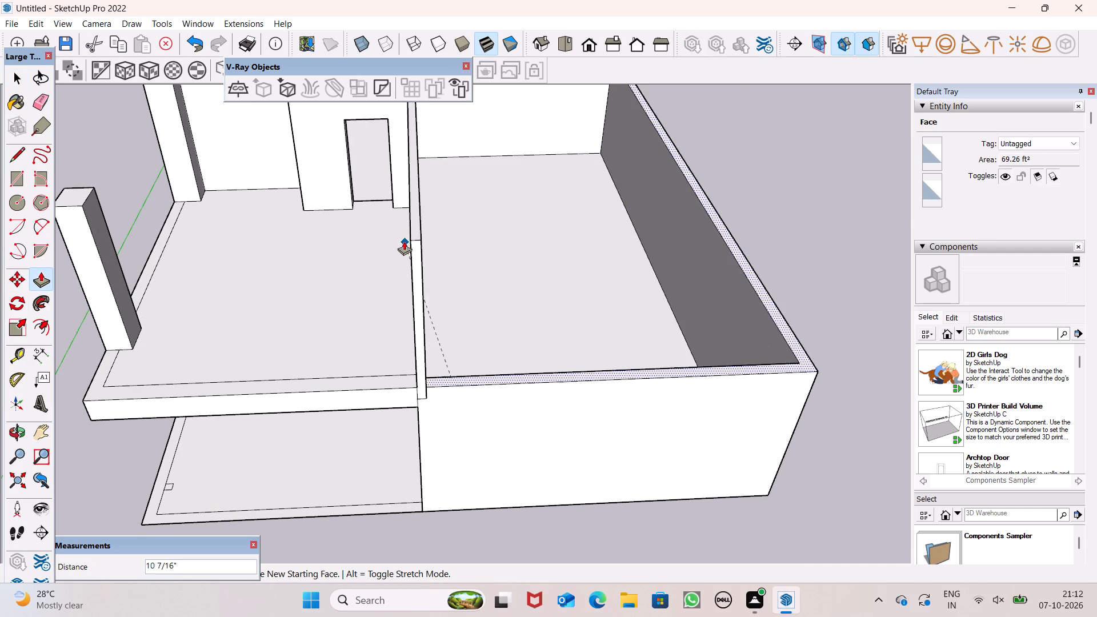
drag(404, 241, 413, 241)
click(413, 241)
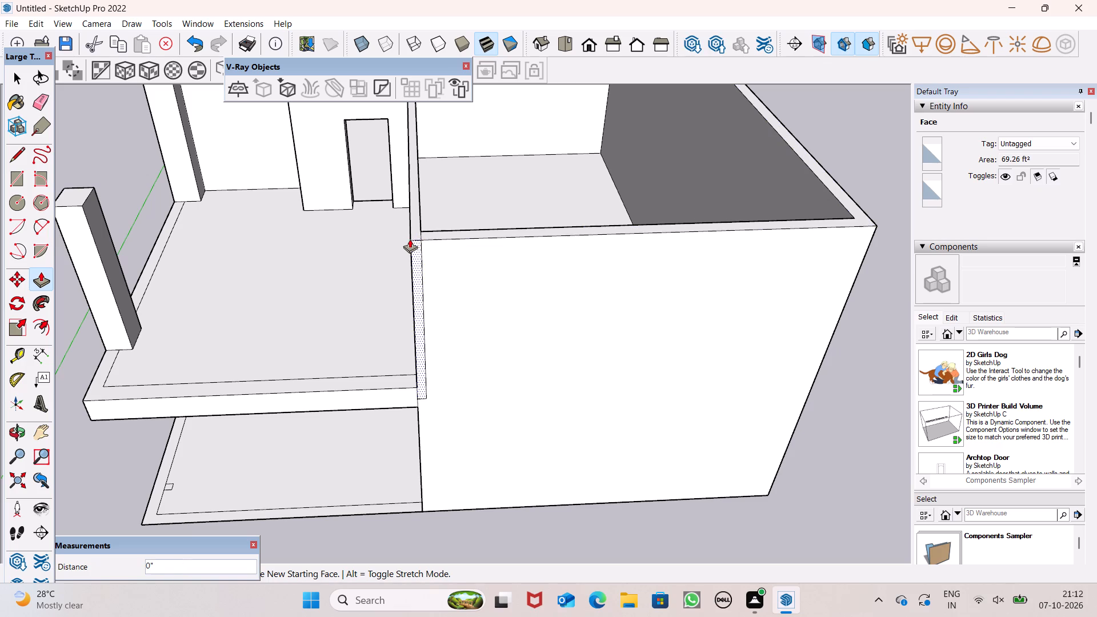
Erase the vertical seam and the short horizontal edge left on the front wall face beside the balcony slab.
key(space)
scroll(417, 262, down, 2)
key(space)
scroll(412, 263, down, 2)
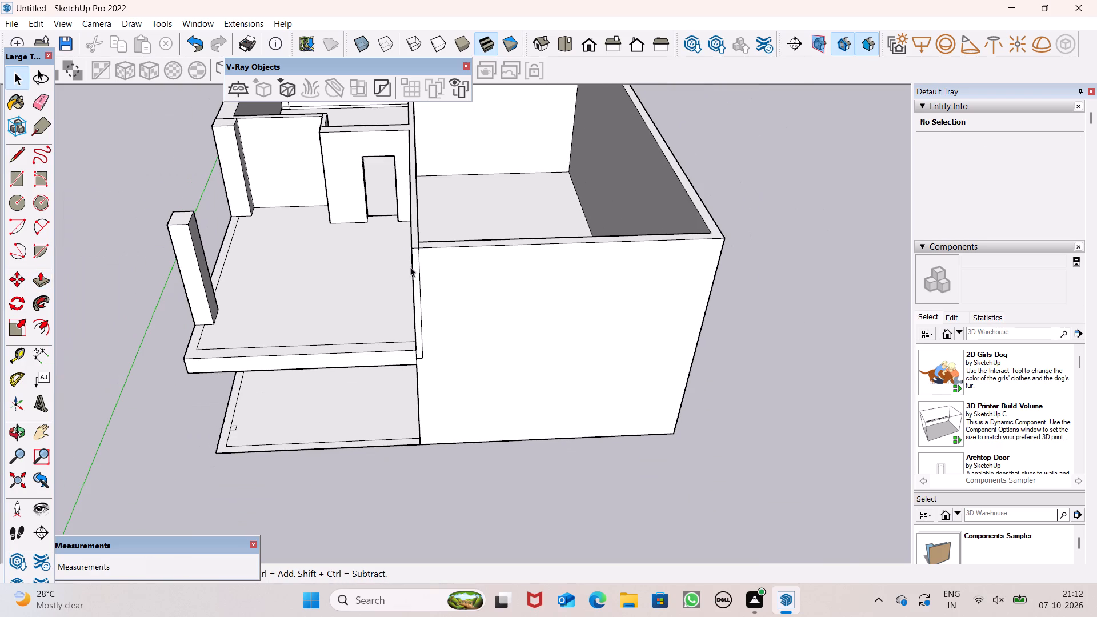
scroll(488, 169, down, 1)
middle_drag(537, 291, 521, 227)
scroll(318, 213, up, 1)
click(33, 107)
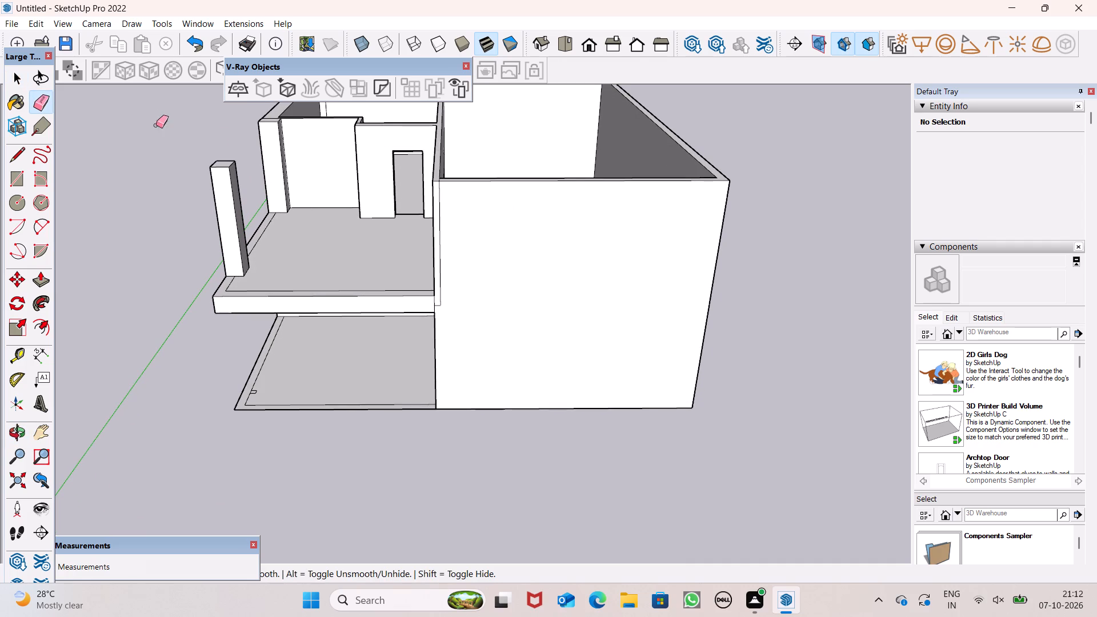
scroll(453, 223, up, 4)
click(437, 217)
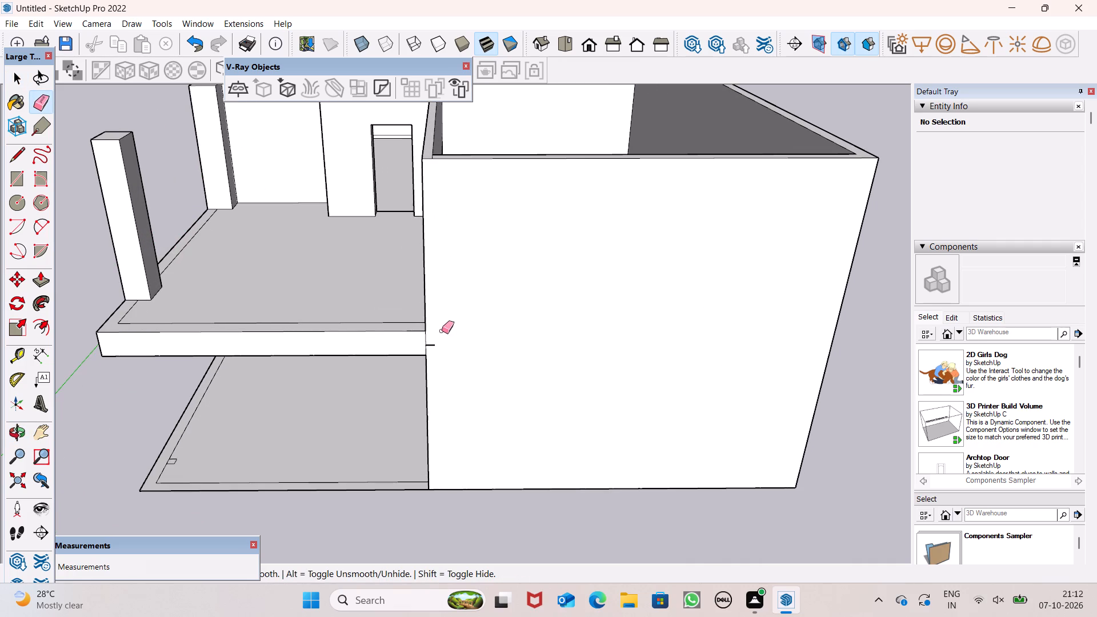
click(430, 344)
Erase the stray short edge on the wall top at the front corner beside the balcony.
scroll(458, 261, down, 2)
middle_drag(465, 274, 559, 355)
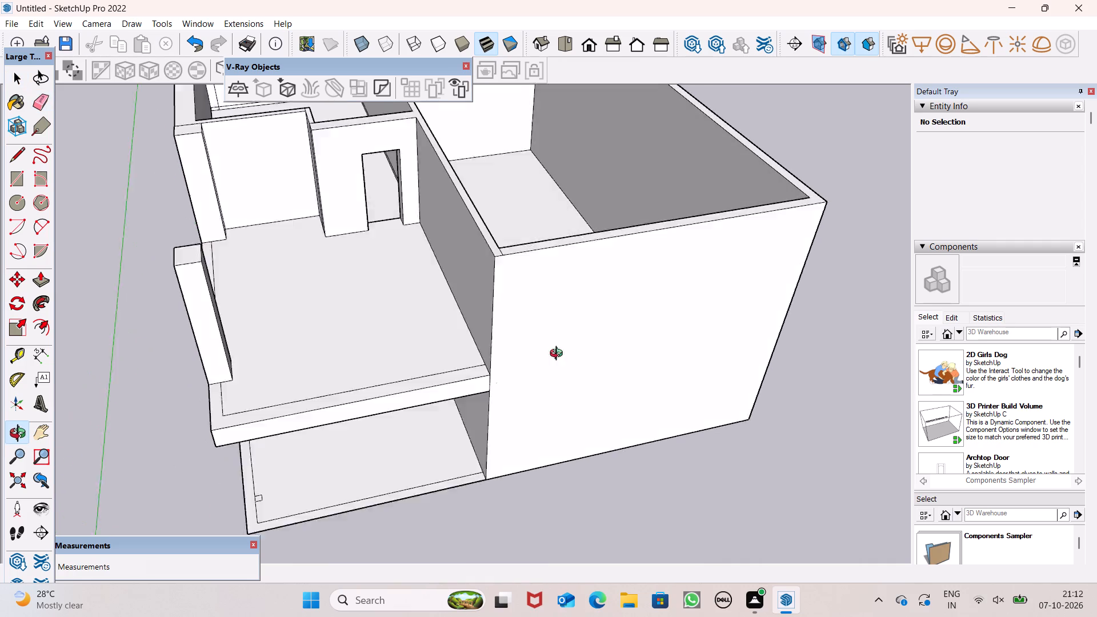
middle_drag(559, 355, 595, 368)
scroll(547, 274, up, 6)
drag(539, 275, 531, 275)
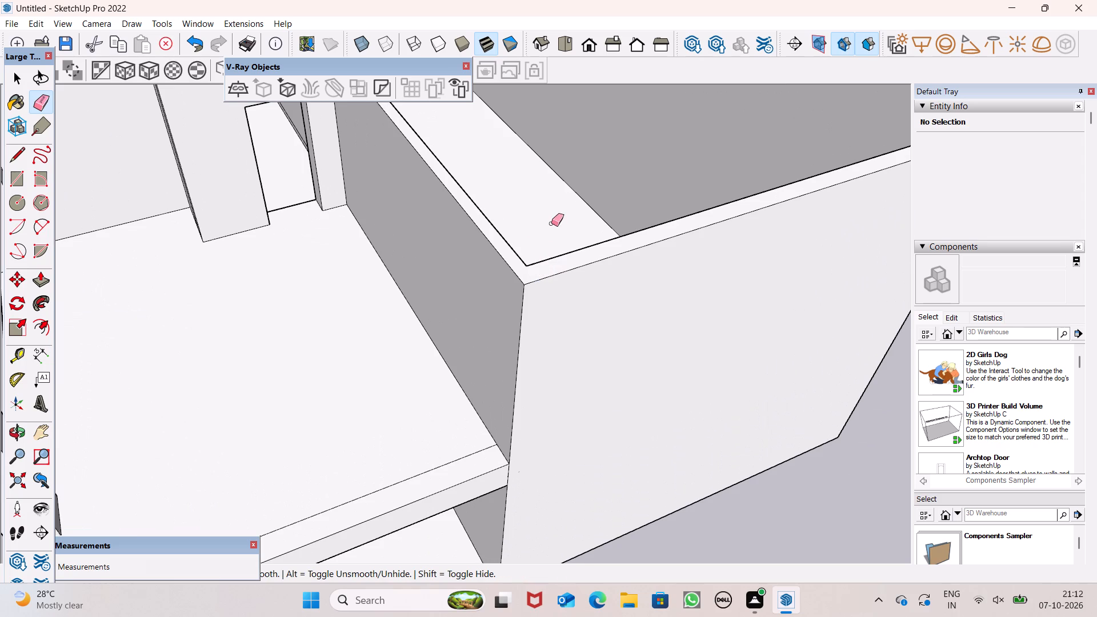
scroll(550, 228, down, 8)
middle_drag(539, 307, 352, 232)
key(space)
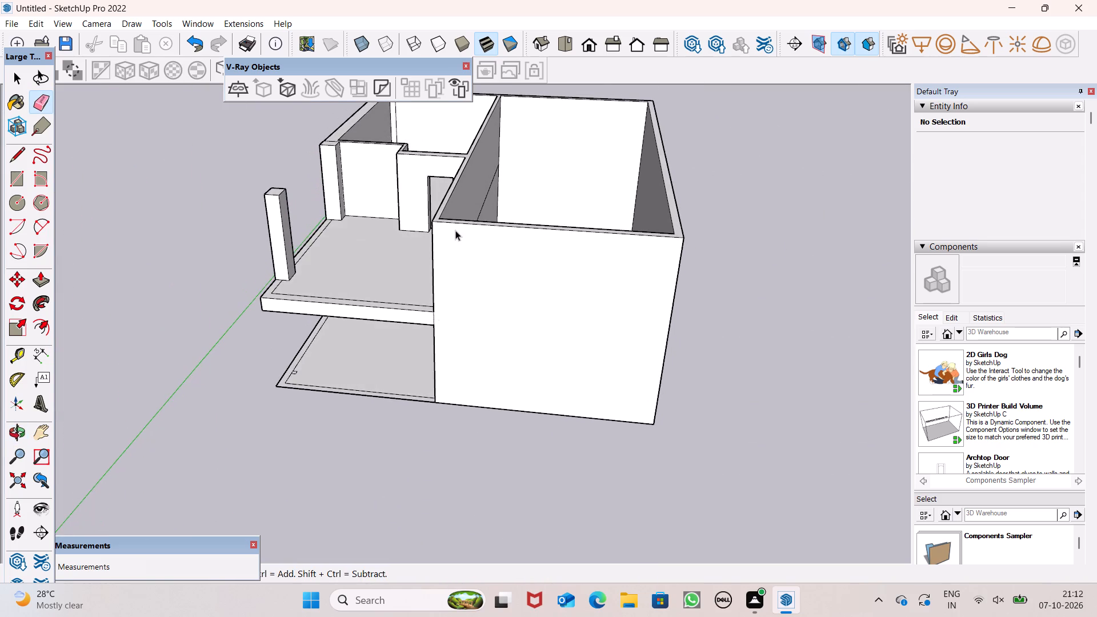
Draw a line about 10' across the front wall from the balcony slab's bottom corner, continuing about 11' up to the wall top.
scroll(455, 230, down, 1)
middle_drag(469, 241, 519, 179)
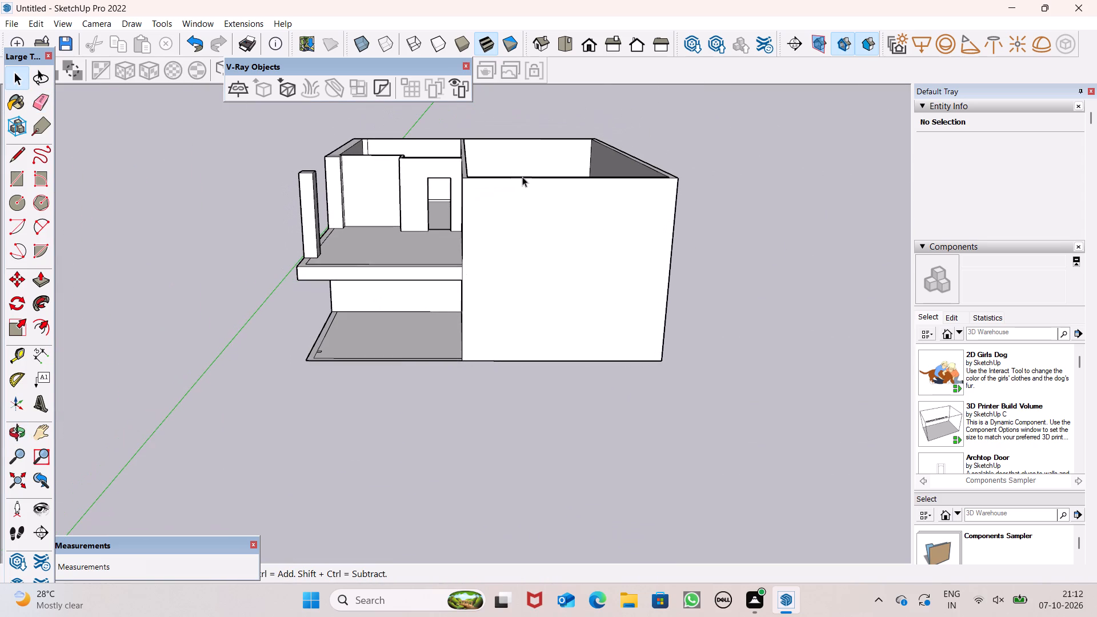
scroll(525, 198, up, 1)
scroll(580, 286, up, 1)
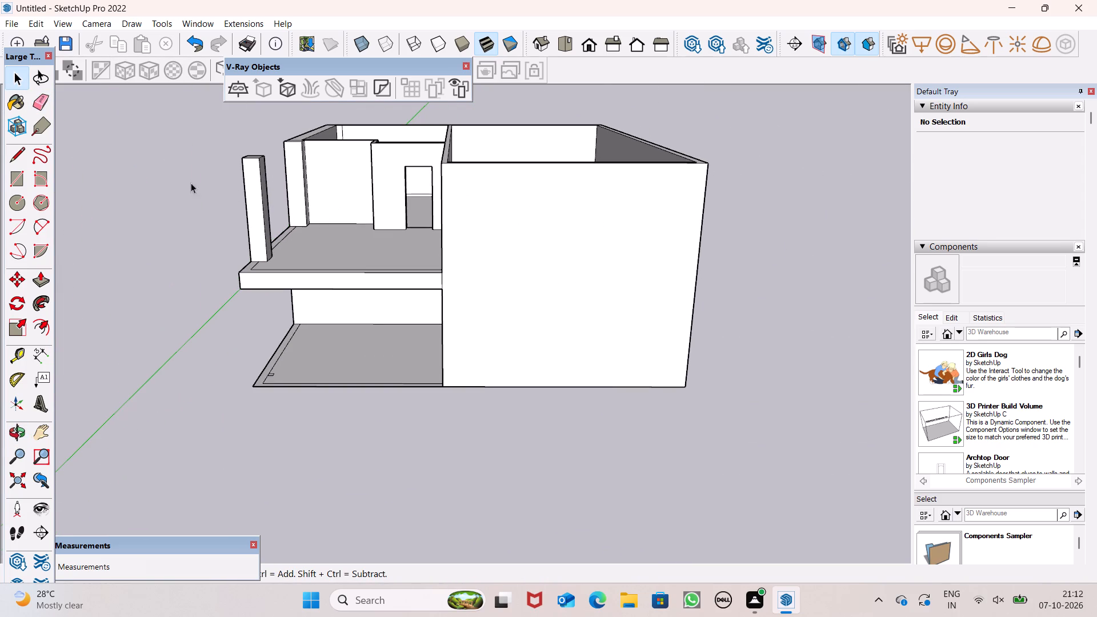
click(15, 159)
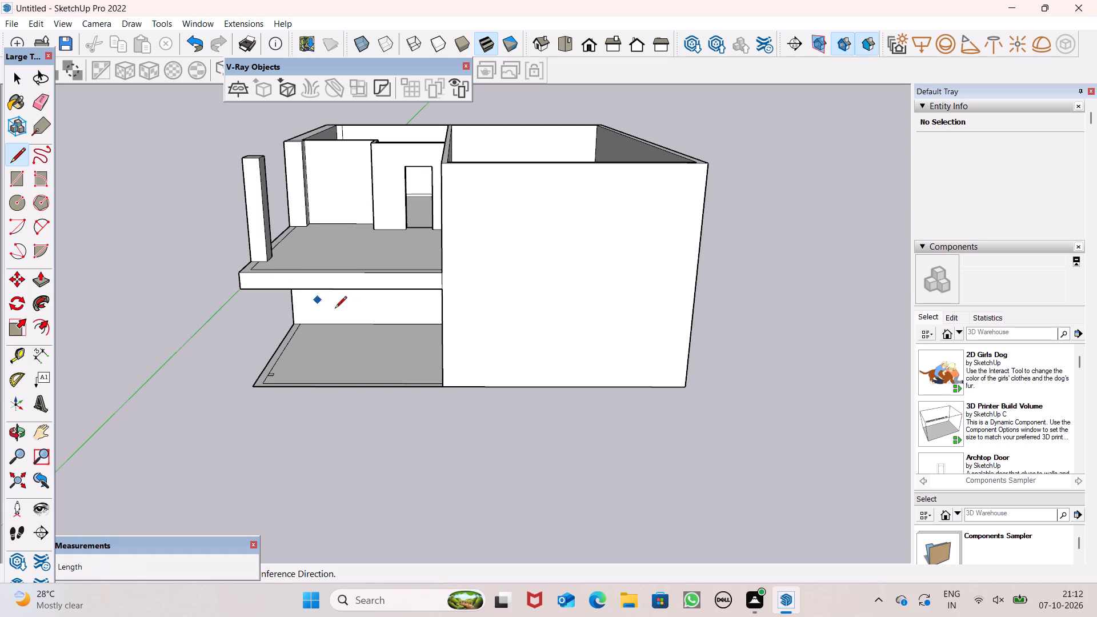
scroll(376, 328, down, 1)
scroll(451, 278, up, 12)
scroll(429, 296, down, 1)
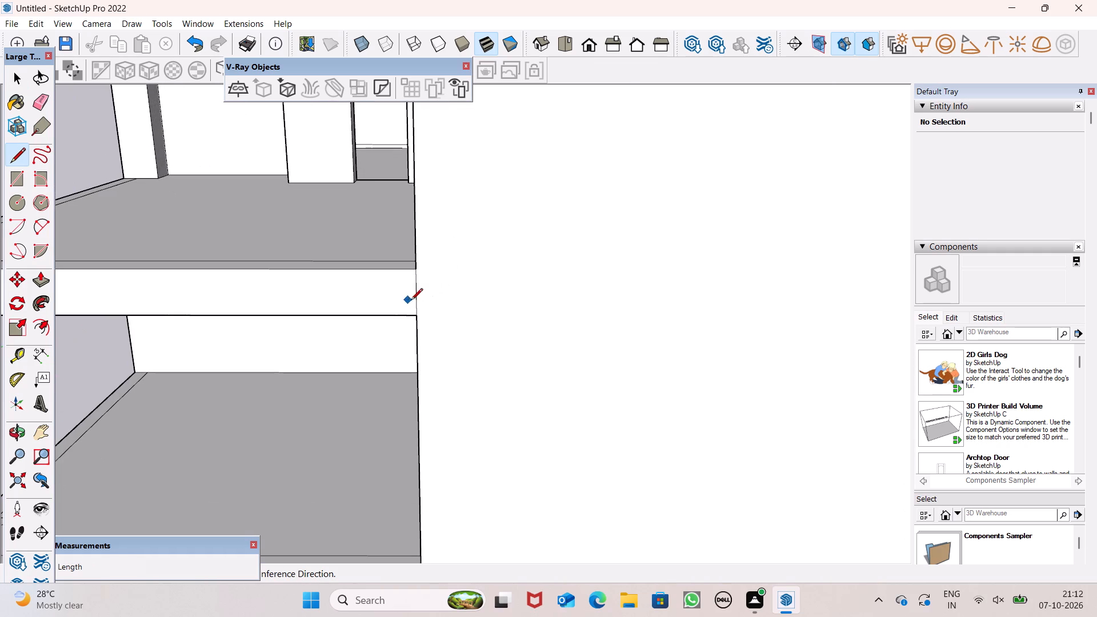
click(418, 318)
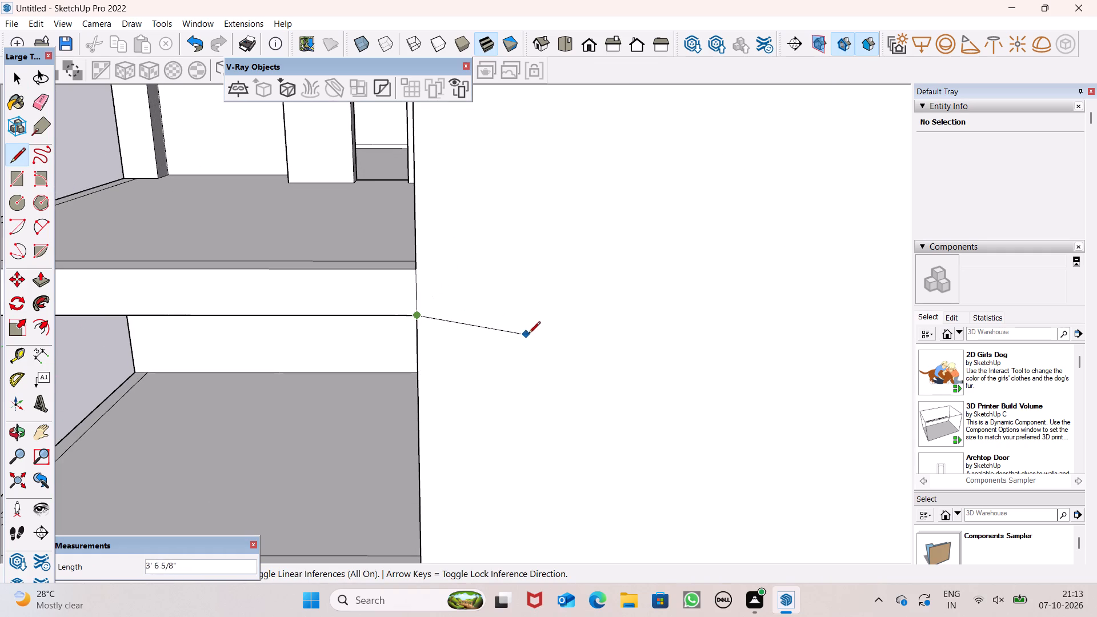
scroll(490, 315, down, 4)
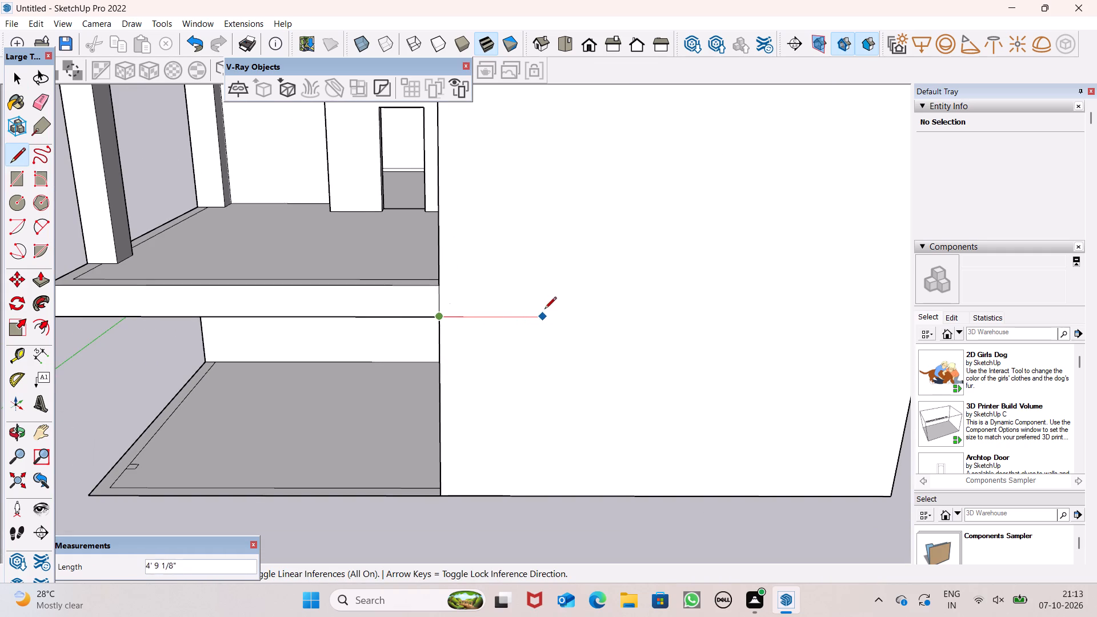
scroll(569, 310, down, 3)
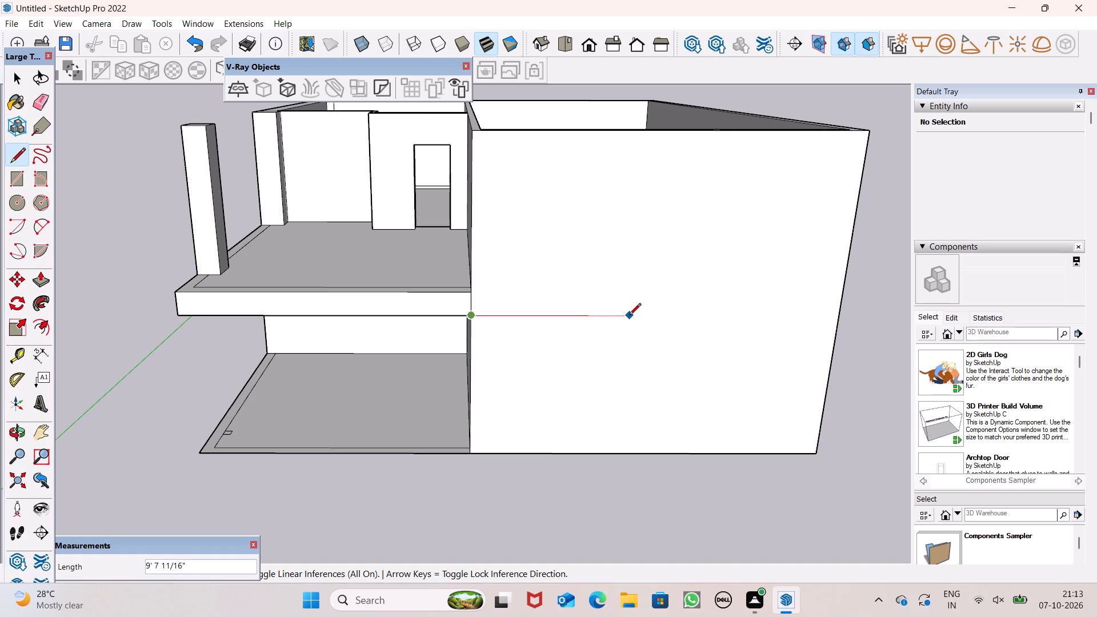
click(634, 316)
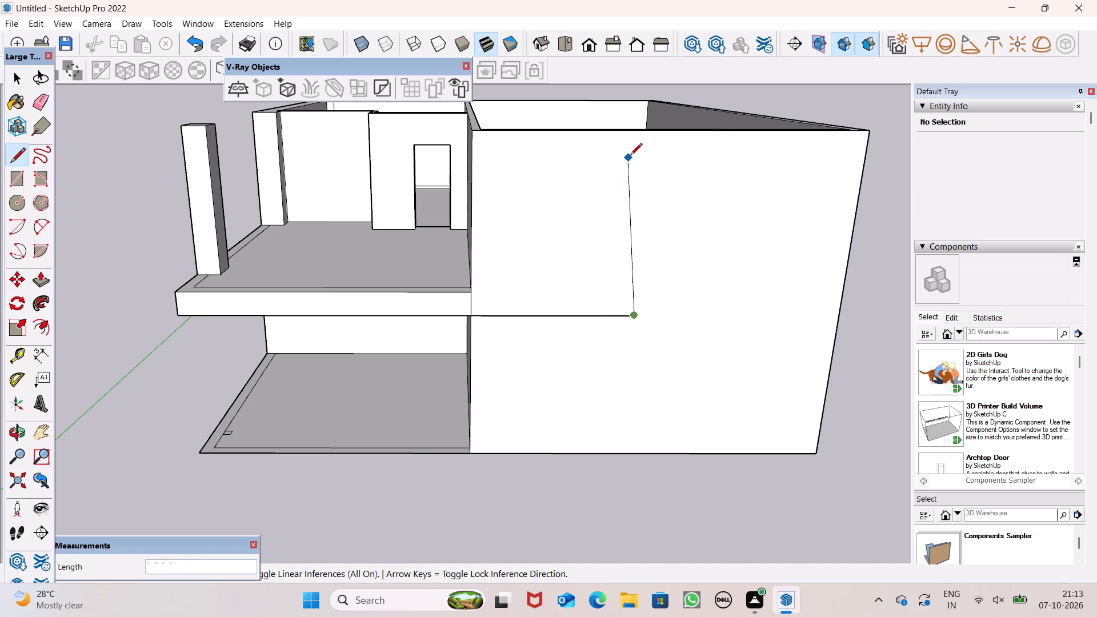
click(643, 132)
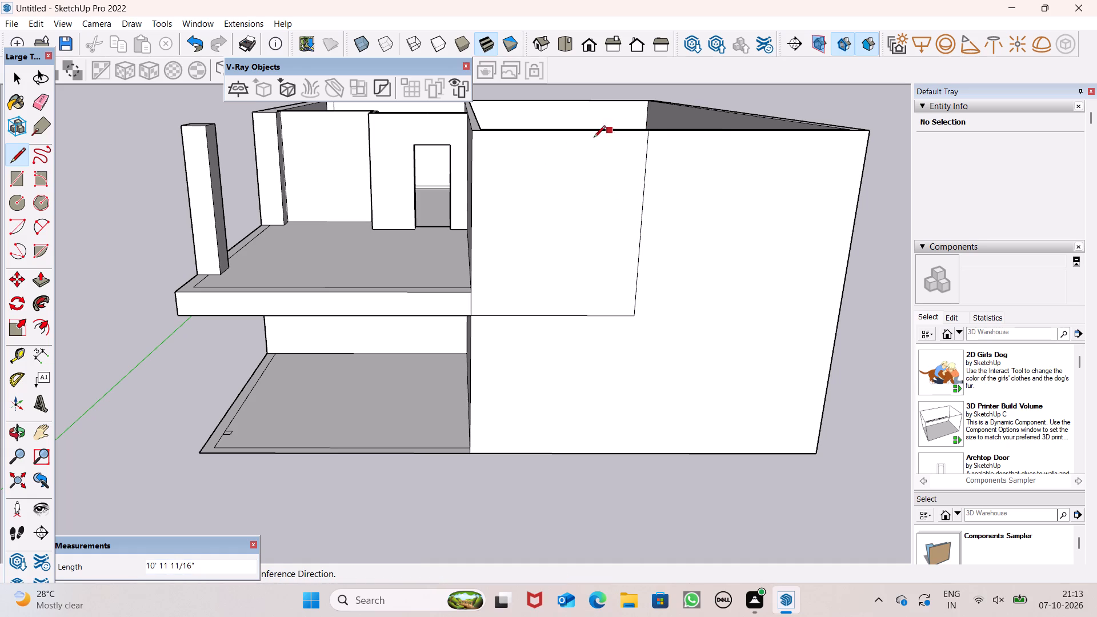
Draw a second L-shaped outline just inside the first, about 8' 8" across and about 10' 8" up to the wall top.
scroll(482, 307, up, 6)
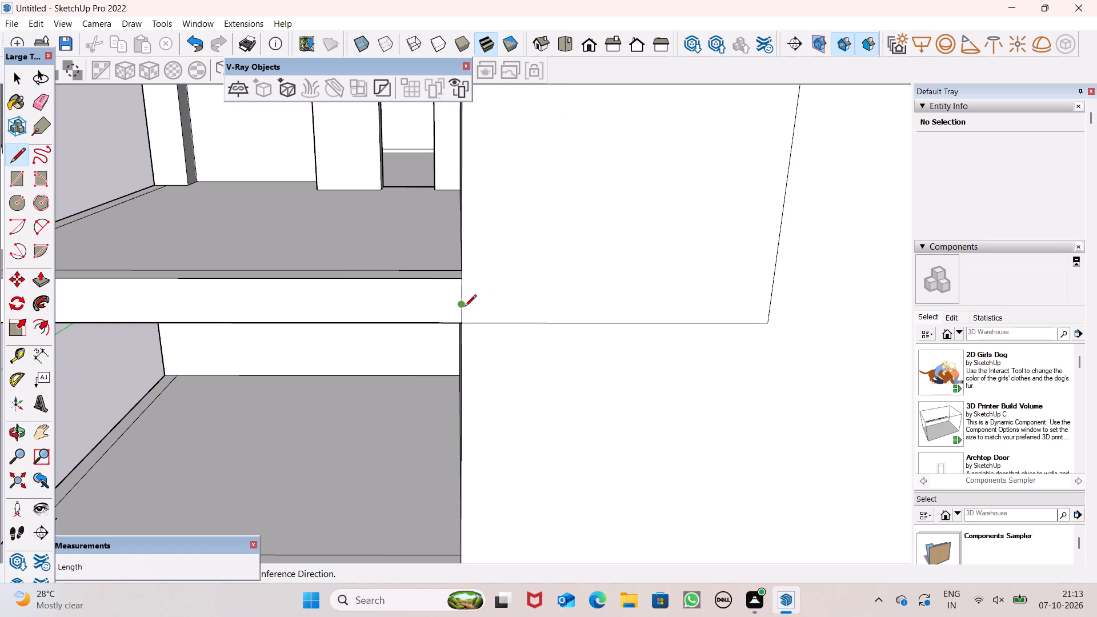
click(463, 308)
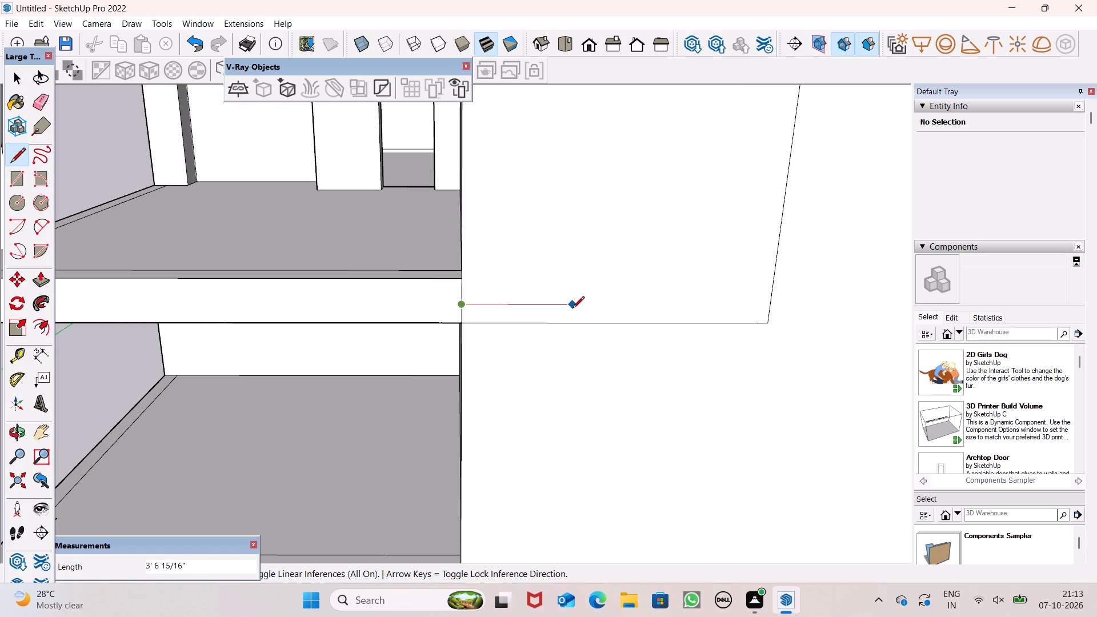
key(space)
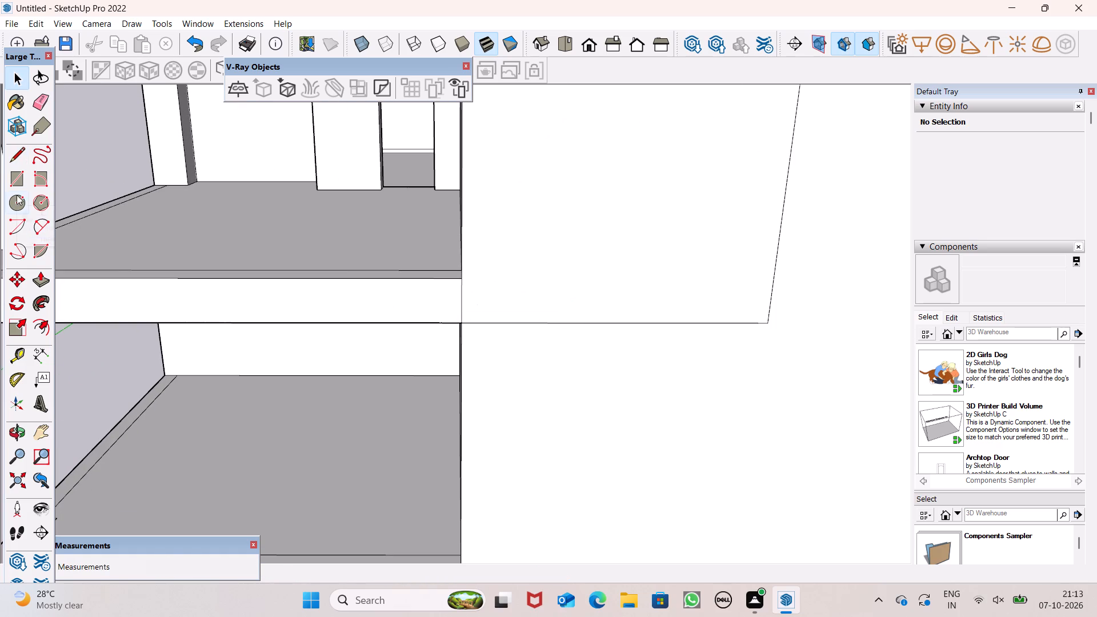
click(23, 162)
scroll(482, 331, up, 3)
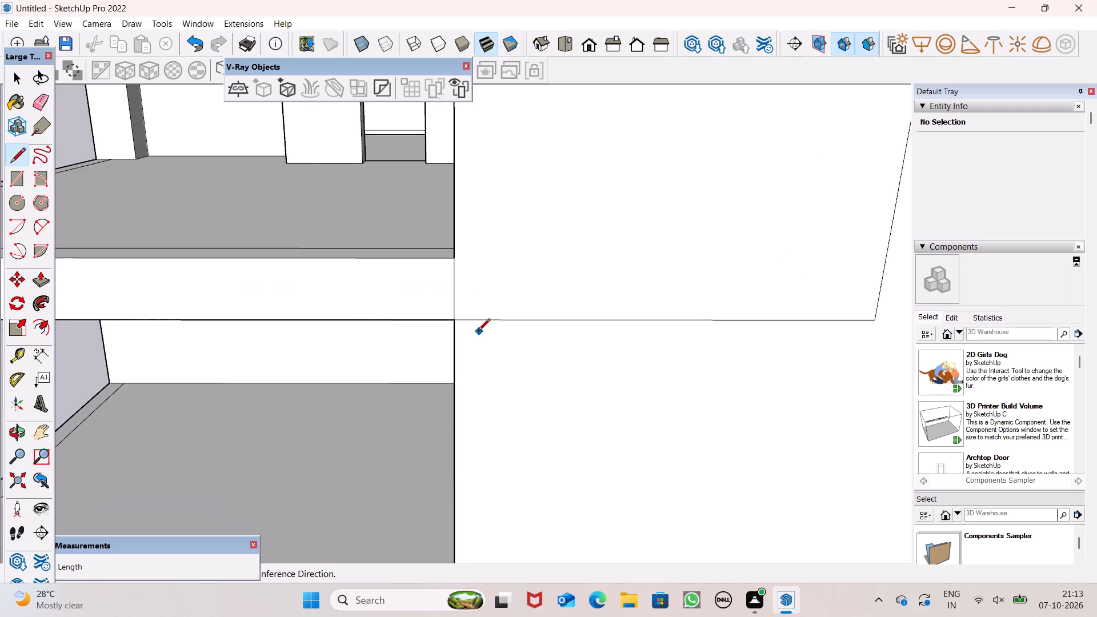
scroll(478, 331, up, 1)
click(455, 309)
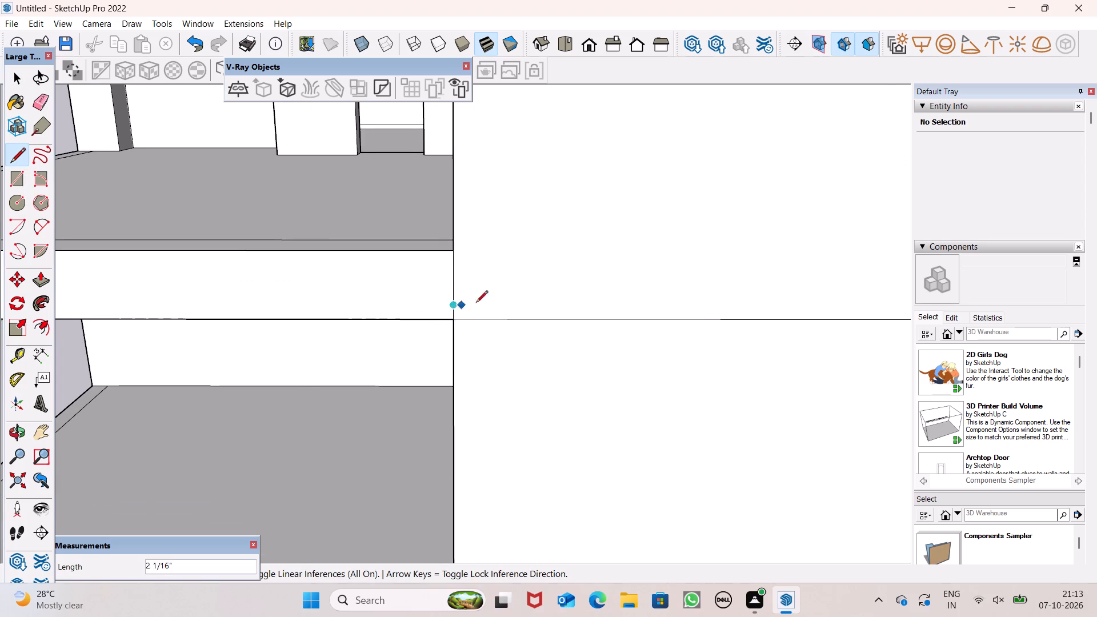
scroll(491, 302, down, 4)
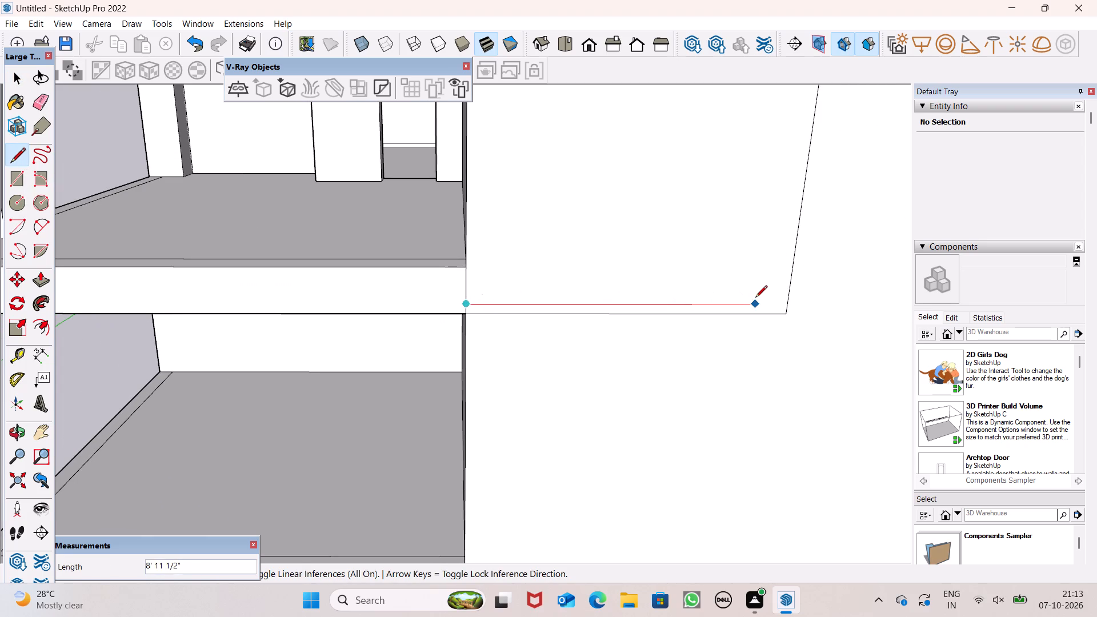
scroll(756, 301, down, 5)
scroll(803, 306, up, 7)
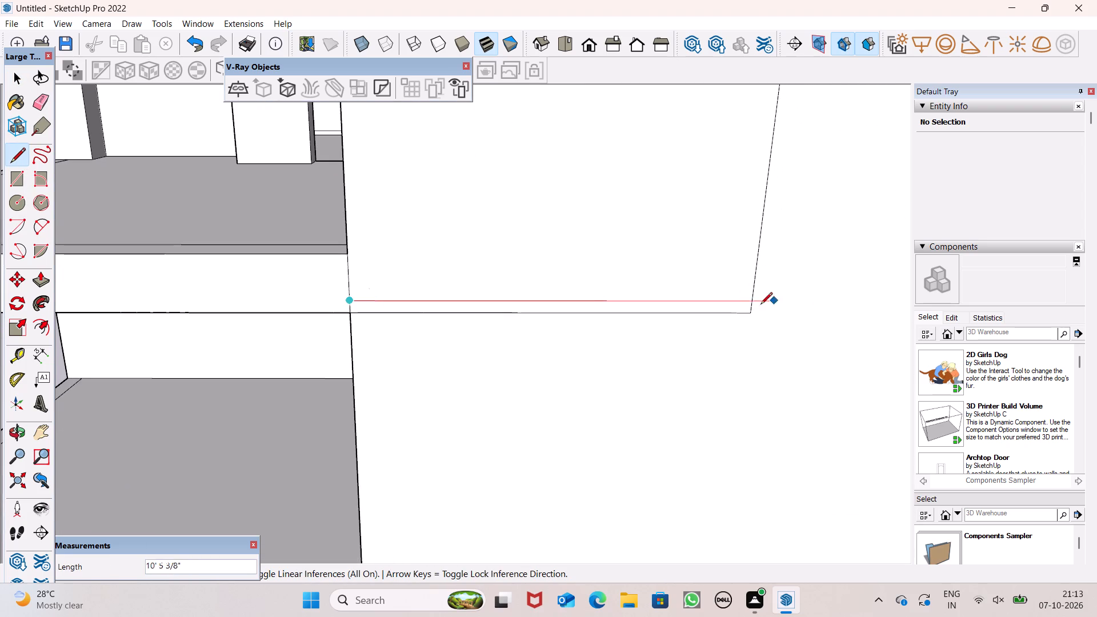
click(700, 302)
scroll(708, 326, down, 12)
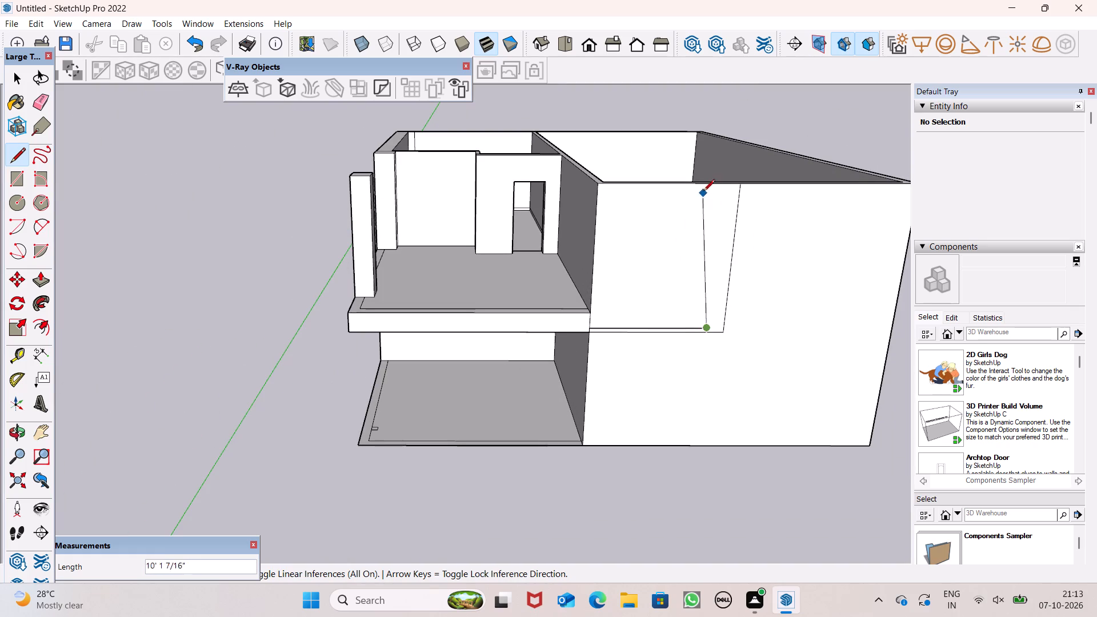
click(716, 183)
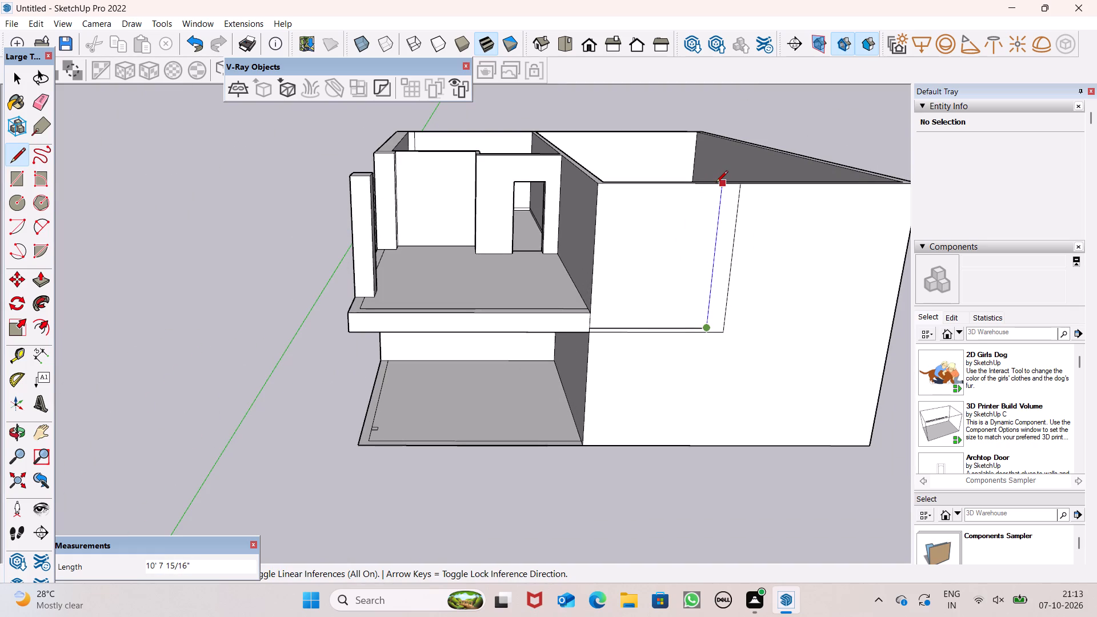
key(space)
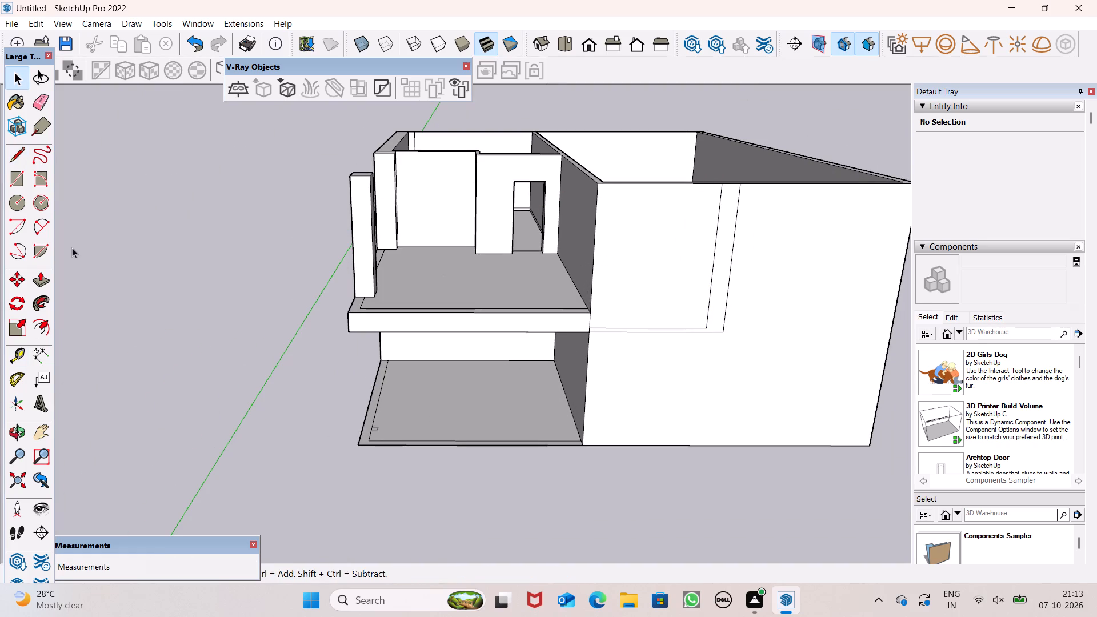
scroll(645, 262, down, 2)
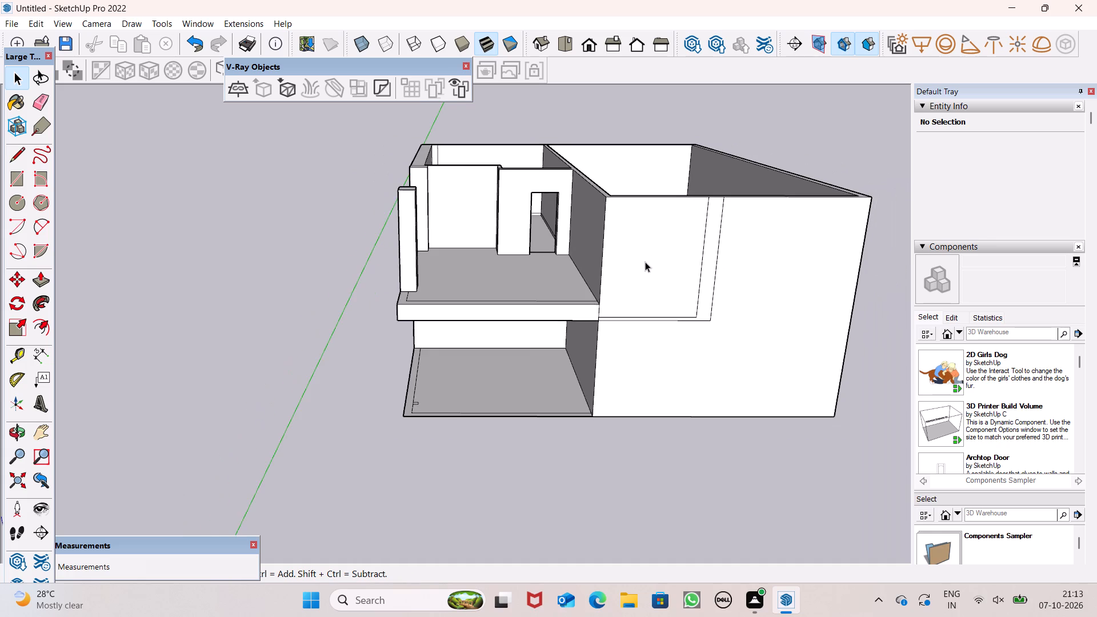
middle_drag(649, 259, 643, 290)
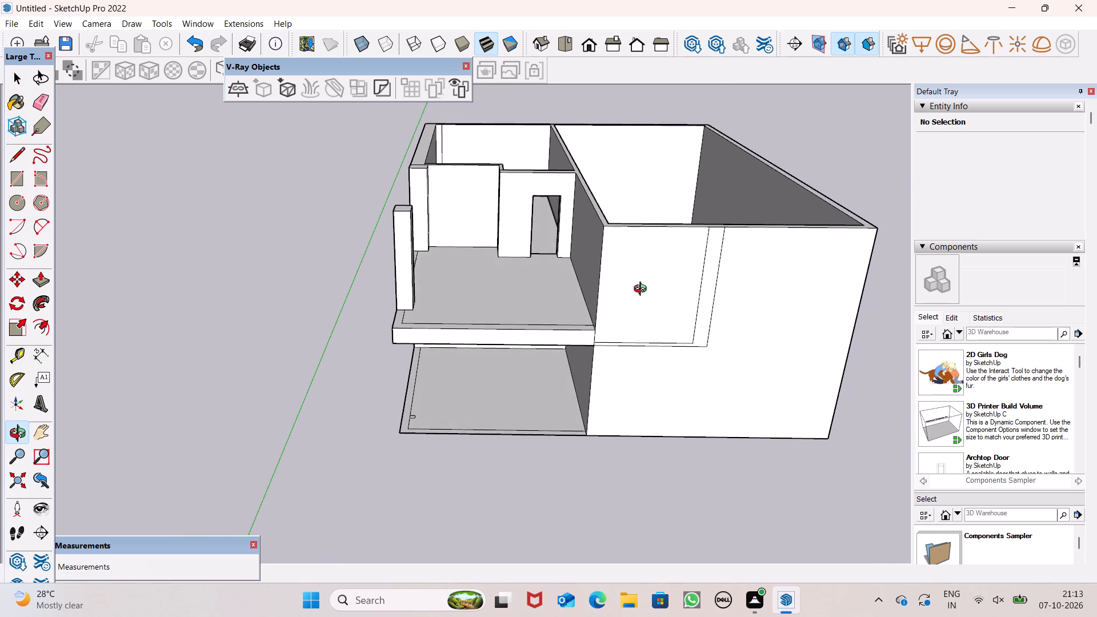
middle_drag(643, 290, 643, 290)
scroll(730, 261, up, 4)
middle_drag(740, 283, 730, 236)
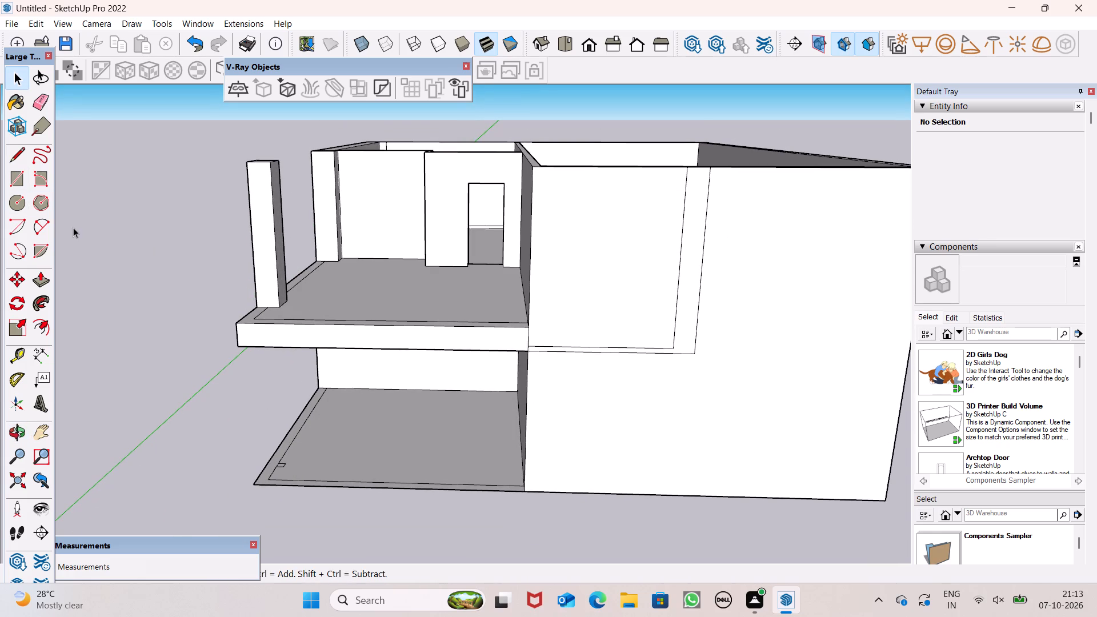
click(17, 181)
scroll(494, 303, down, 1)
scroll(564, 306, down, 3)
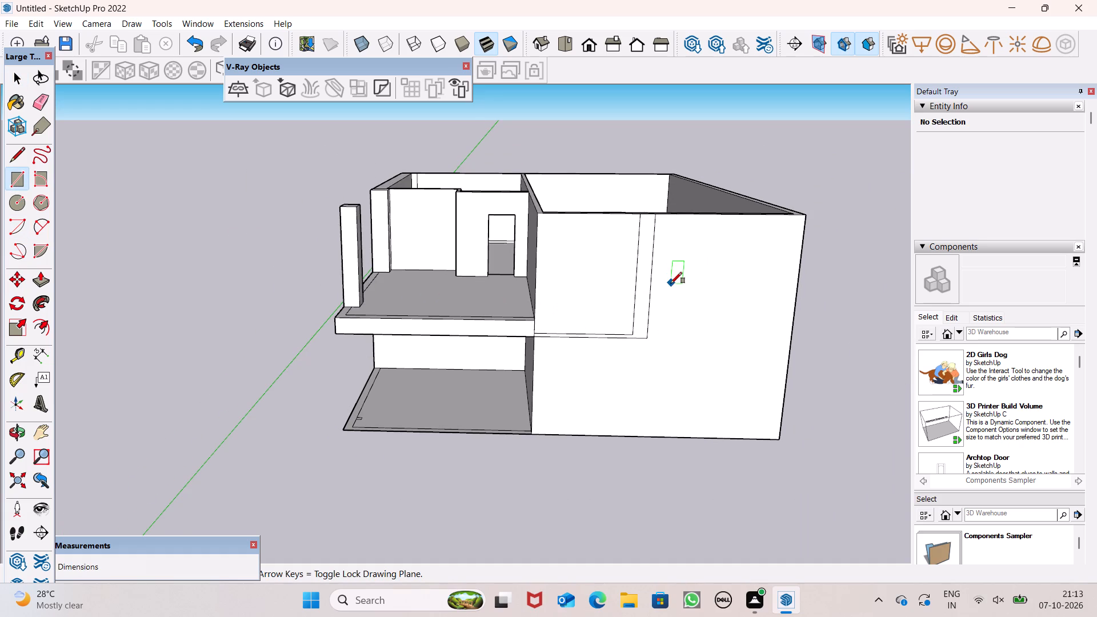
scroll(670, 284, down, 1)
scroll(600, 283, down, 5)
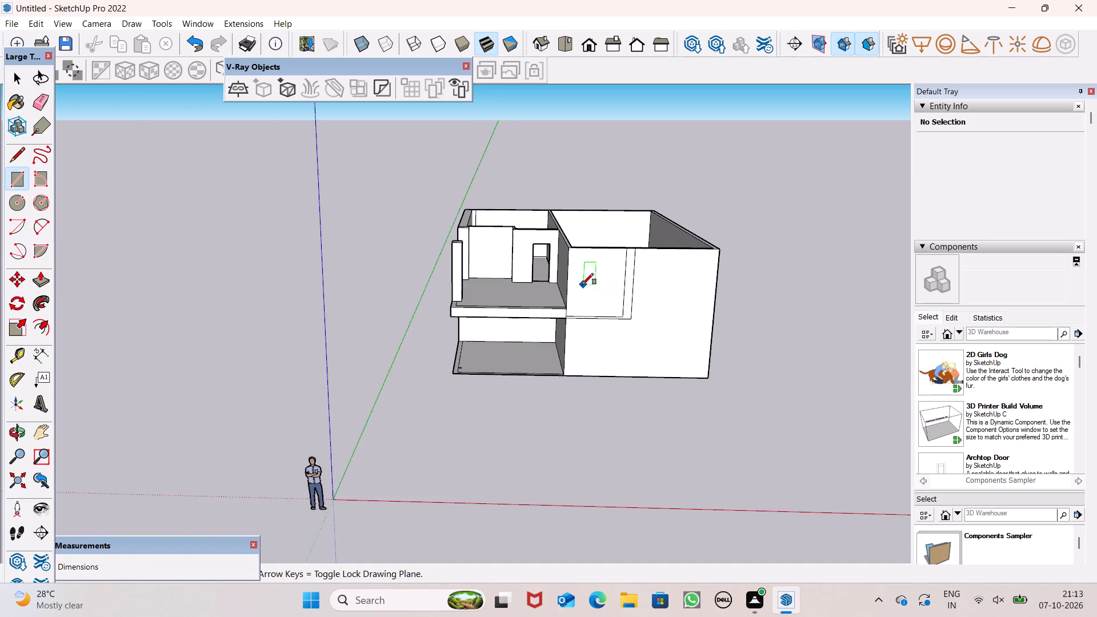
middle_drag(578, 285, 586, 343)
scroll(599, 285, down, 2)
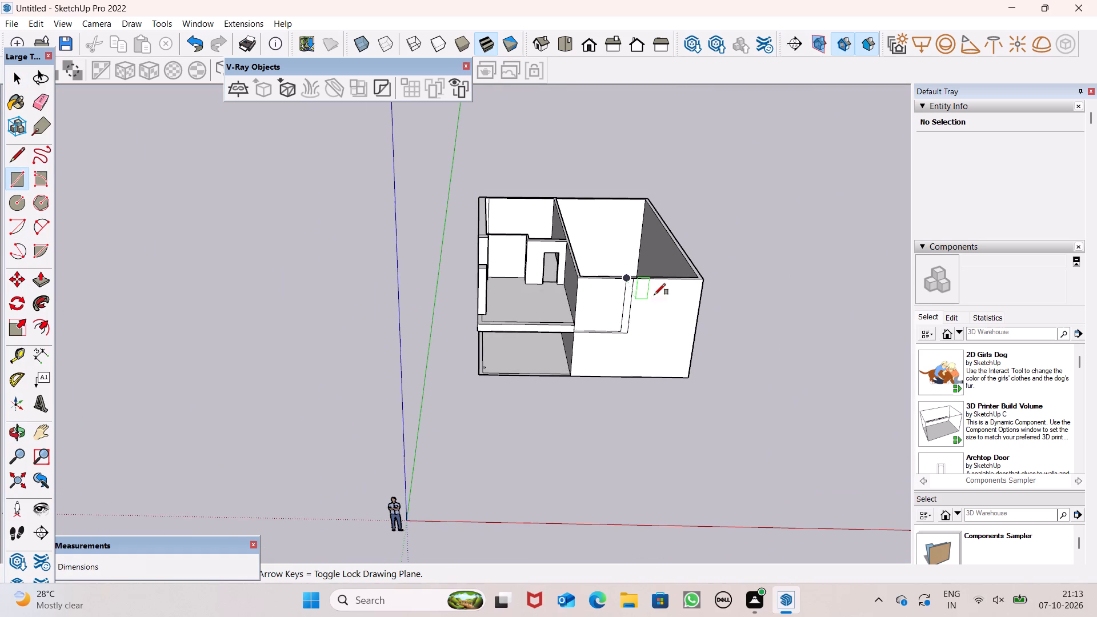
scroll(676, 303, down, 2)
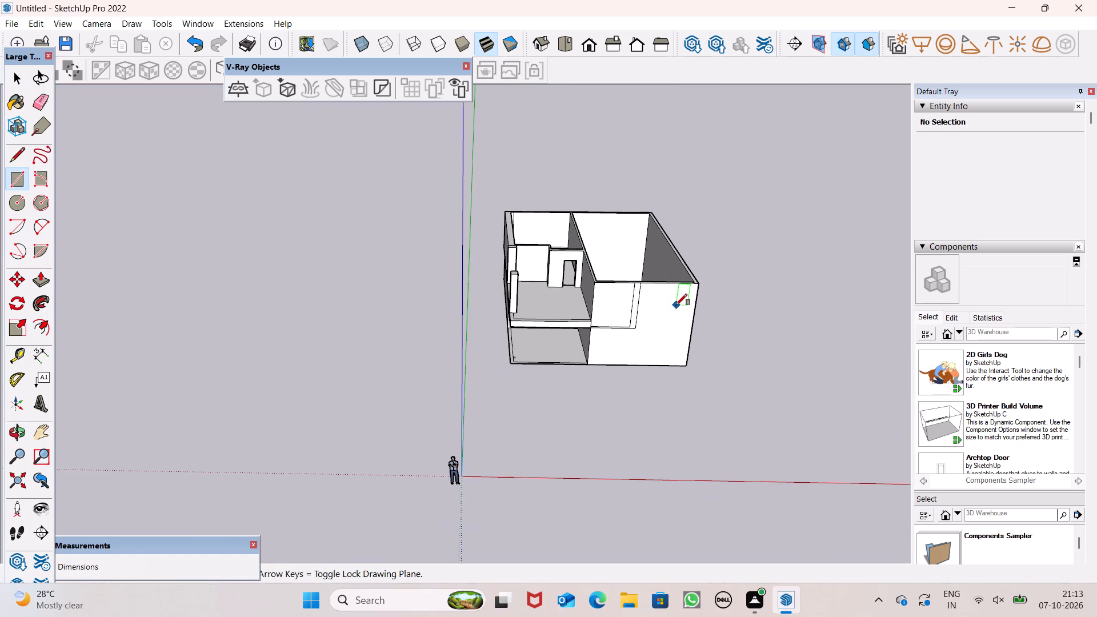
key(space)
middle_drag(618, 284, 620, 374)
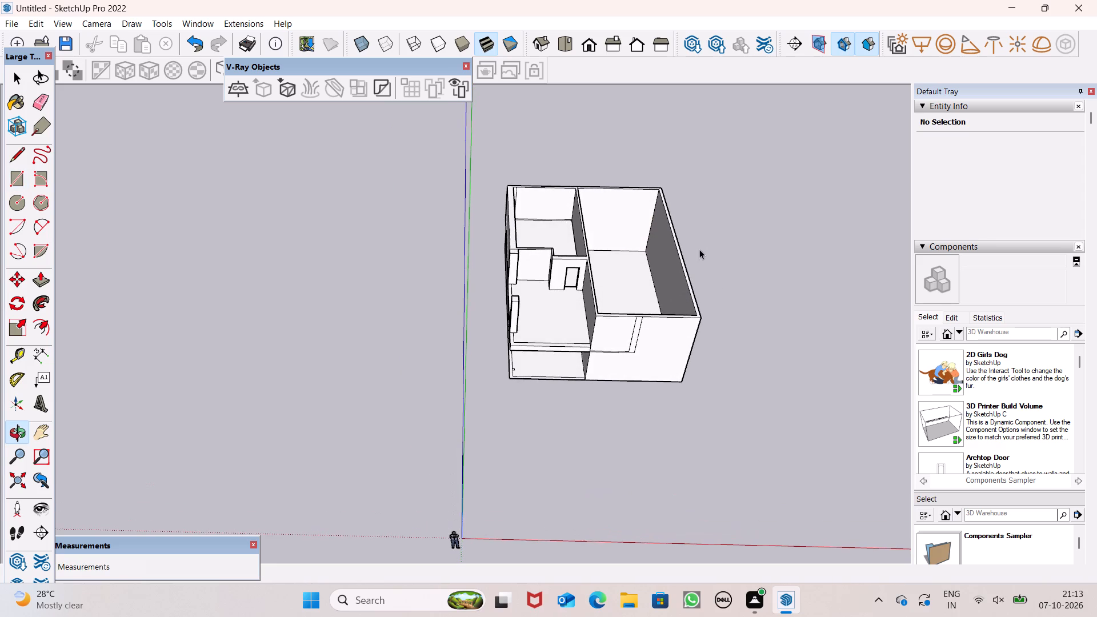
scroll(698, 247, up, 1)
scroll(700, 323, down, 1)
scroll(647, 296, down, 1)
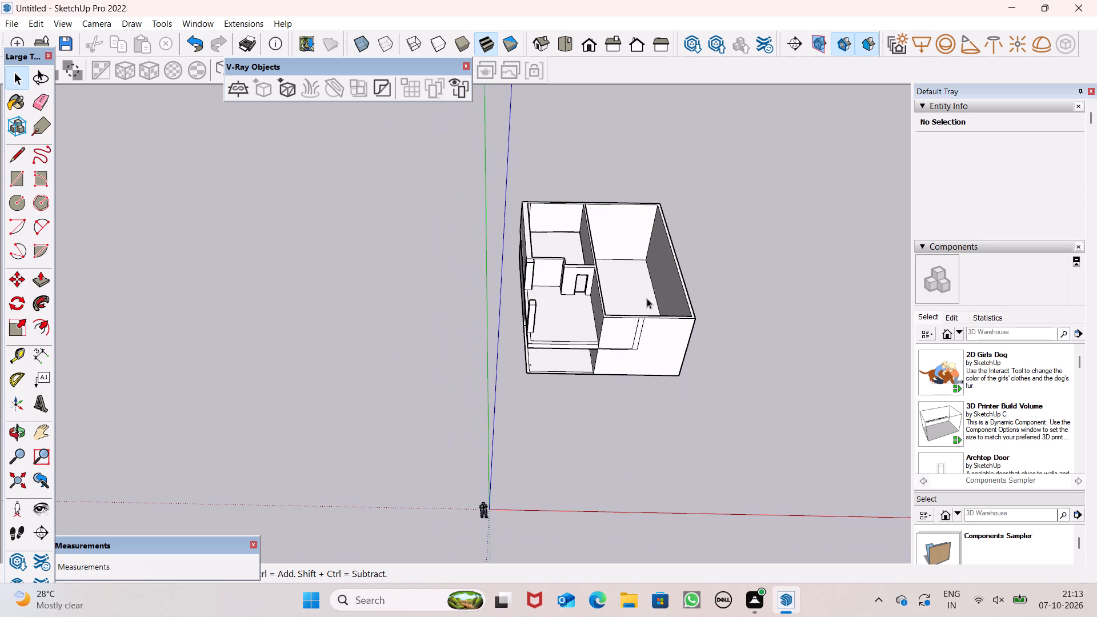
Draw a short edge about 10" long at the far corner of the small room's wall top to close its roof face.
middle_drag(631, 283, 627, 355)
scroll(558, 203, up, 7)
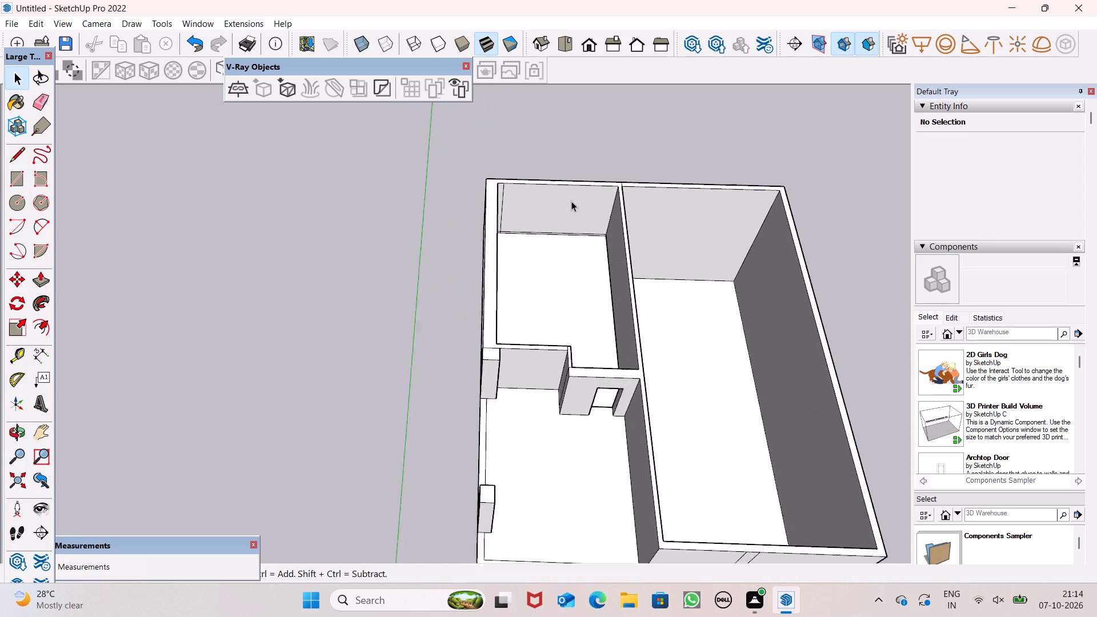
scroll(571, 201, up, 2)
click(13, 156)
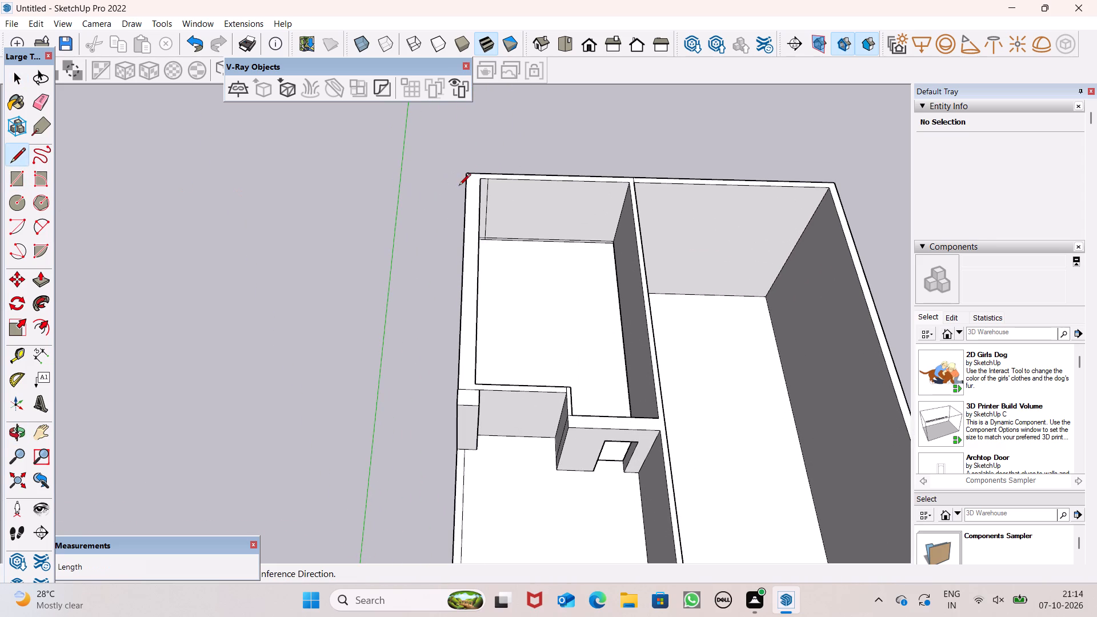
click(479, 182)
click(489, 181)
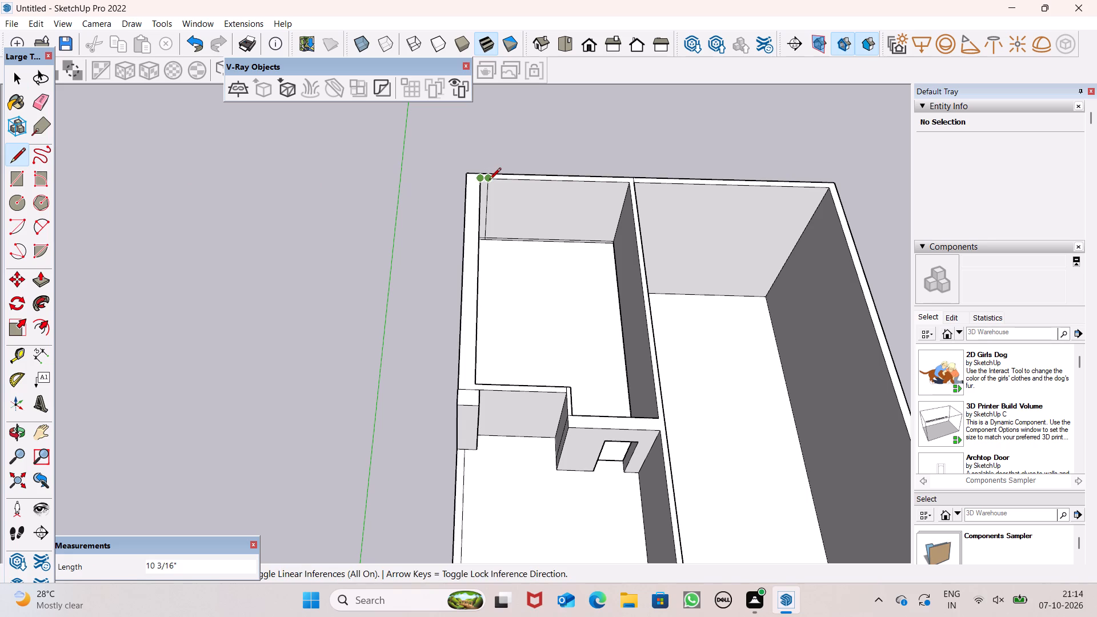
scroll(410, 175, down, 4)
scroll(530, 264, down, 2)
middle_drag(560, 287, 550, 229)
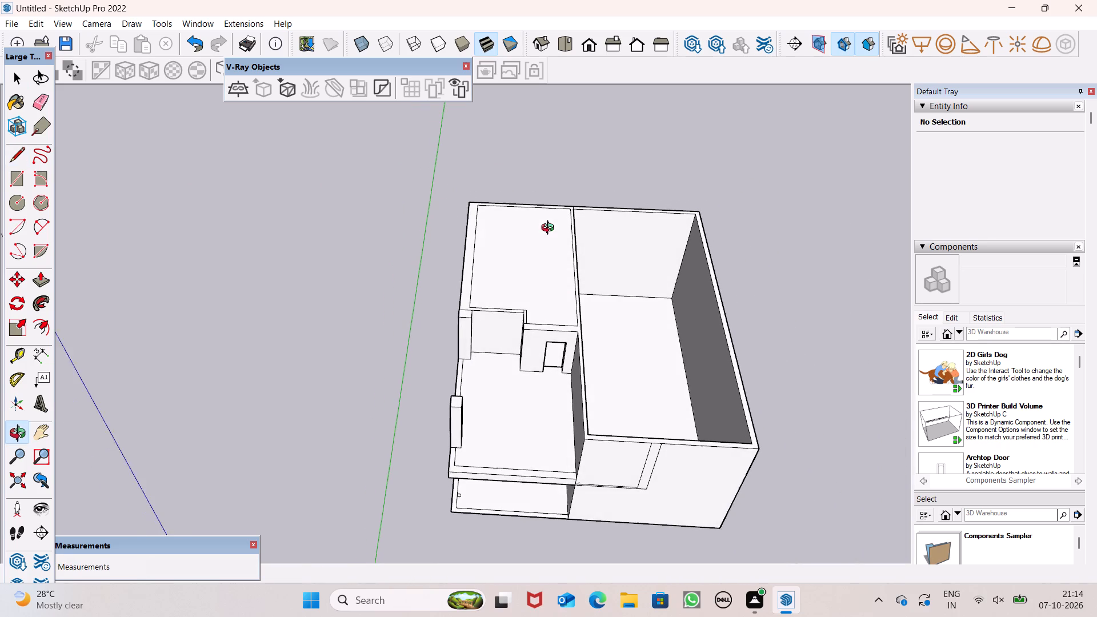
middle_drag(550, 229, 550, 227)
key(space)
Push/Pull the new roof face over the small room up about 8" to form a slab.
scroll(545, 331, up, 1)
middle_drag(542, 332, 552, 305)
scroll(548, 311, up, 4)
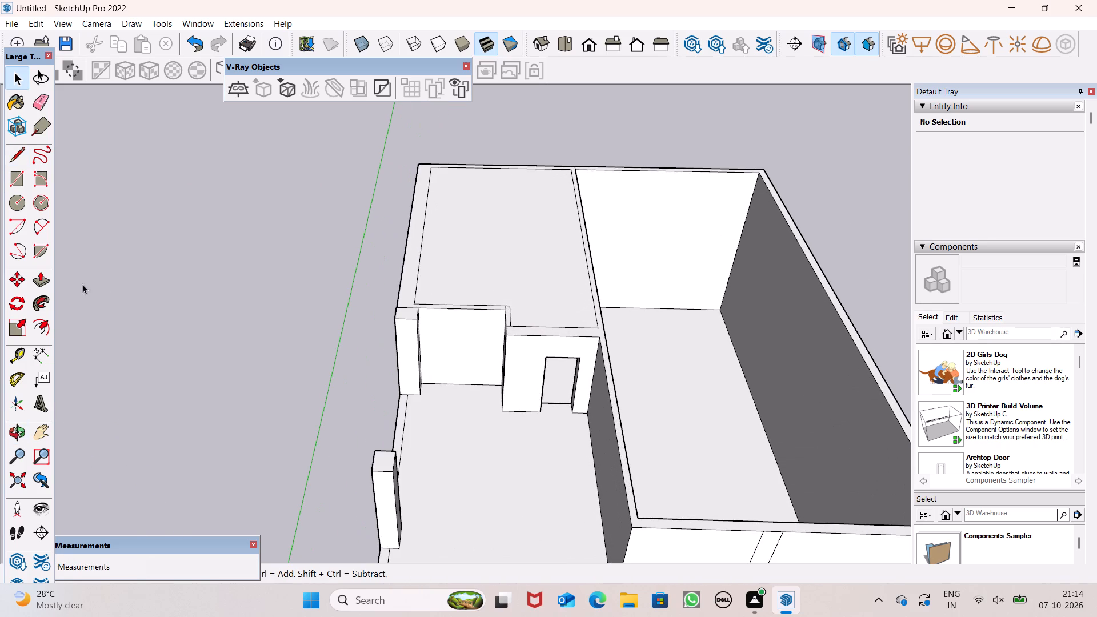
click(41, 281)
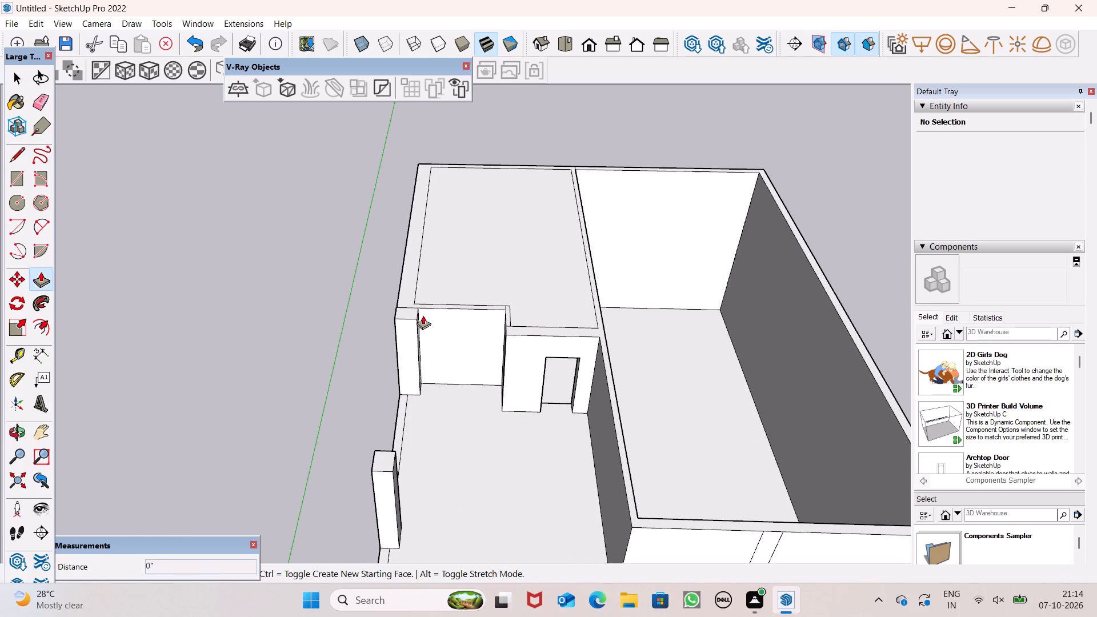
middle_drag(465, 322, 475, 302)
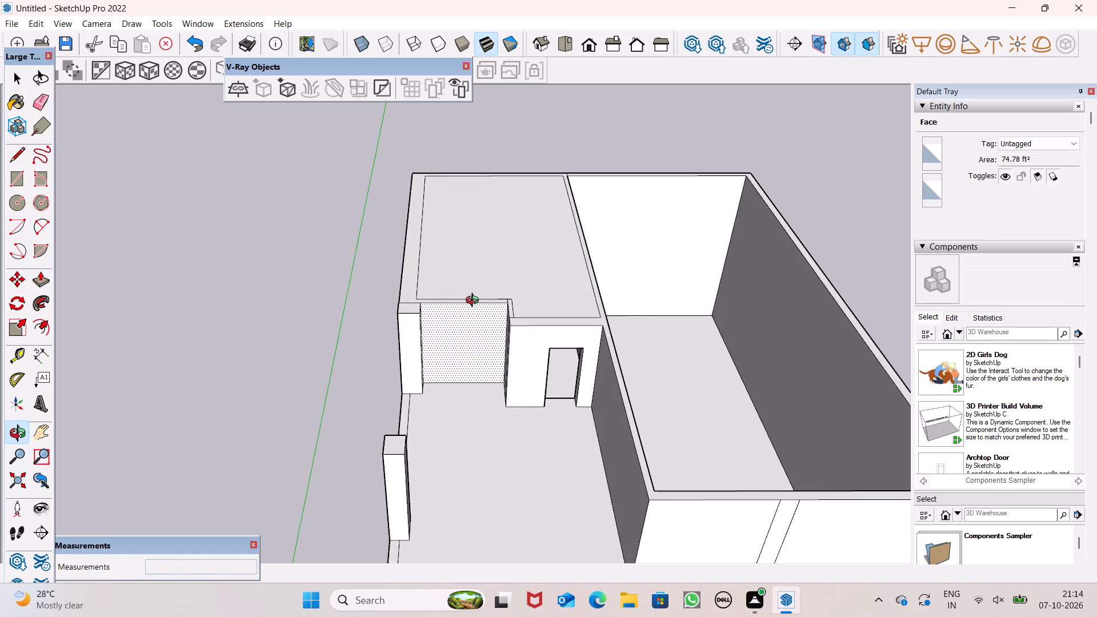
middle_drag(475, 302, 453, 281)
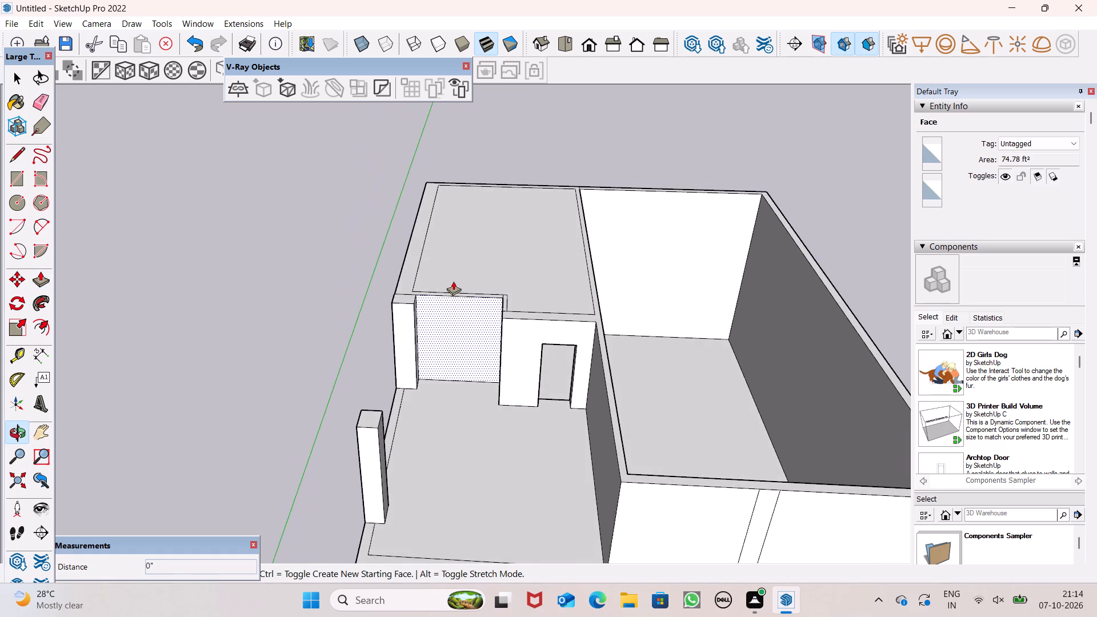
scroll(453, 281, up, 3)
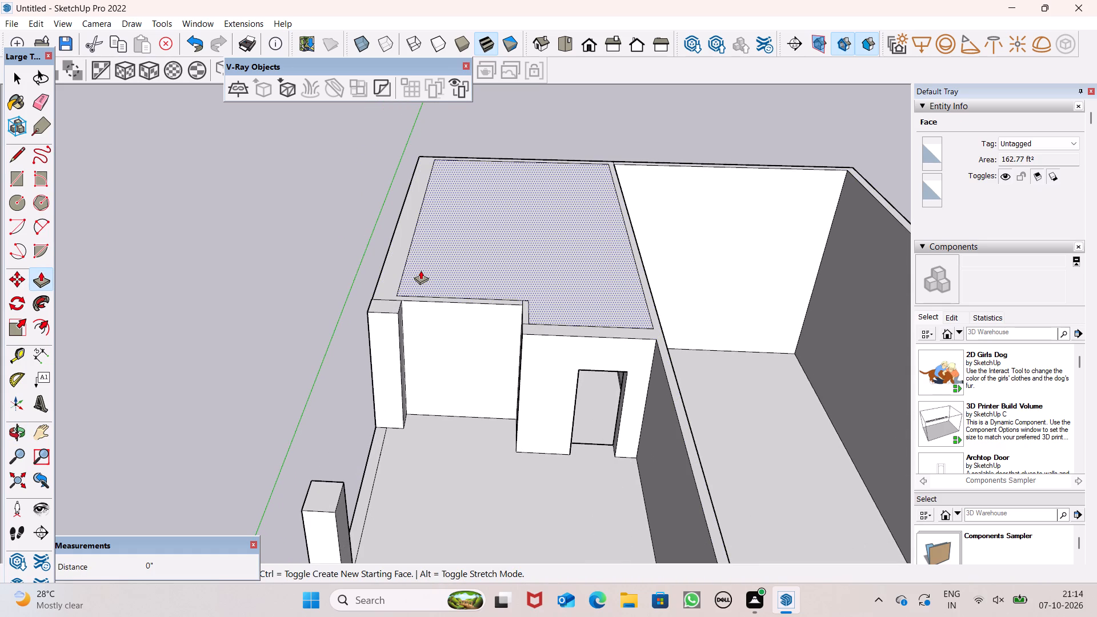
drag(421, 270, 416, 262)
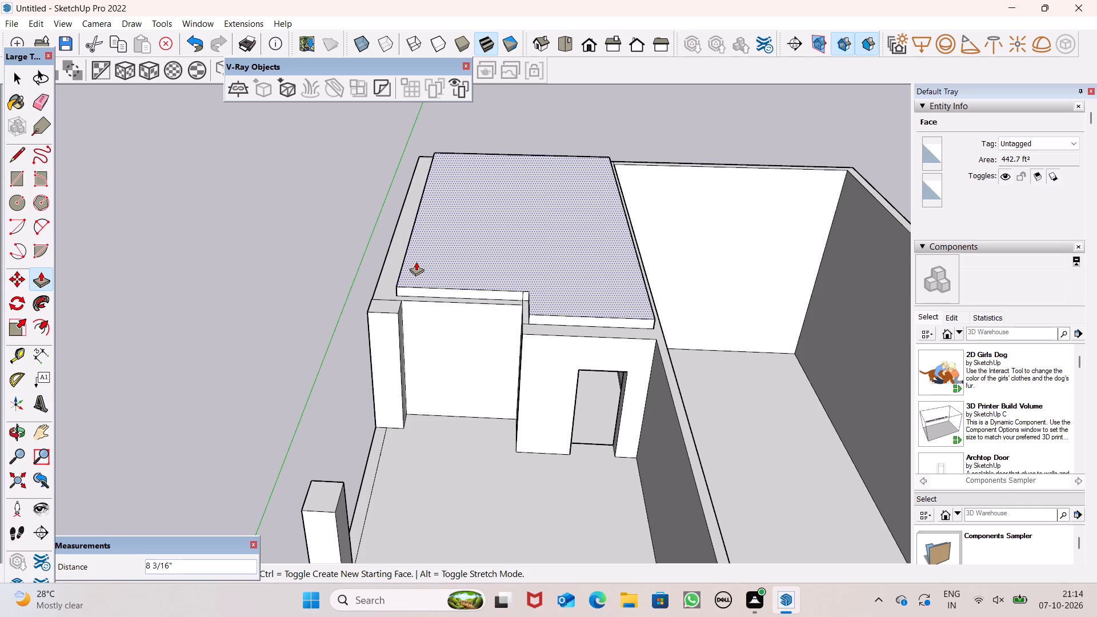
double_click(416, 262)
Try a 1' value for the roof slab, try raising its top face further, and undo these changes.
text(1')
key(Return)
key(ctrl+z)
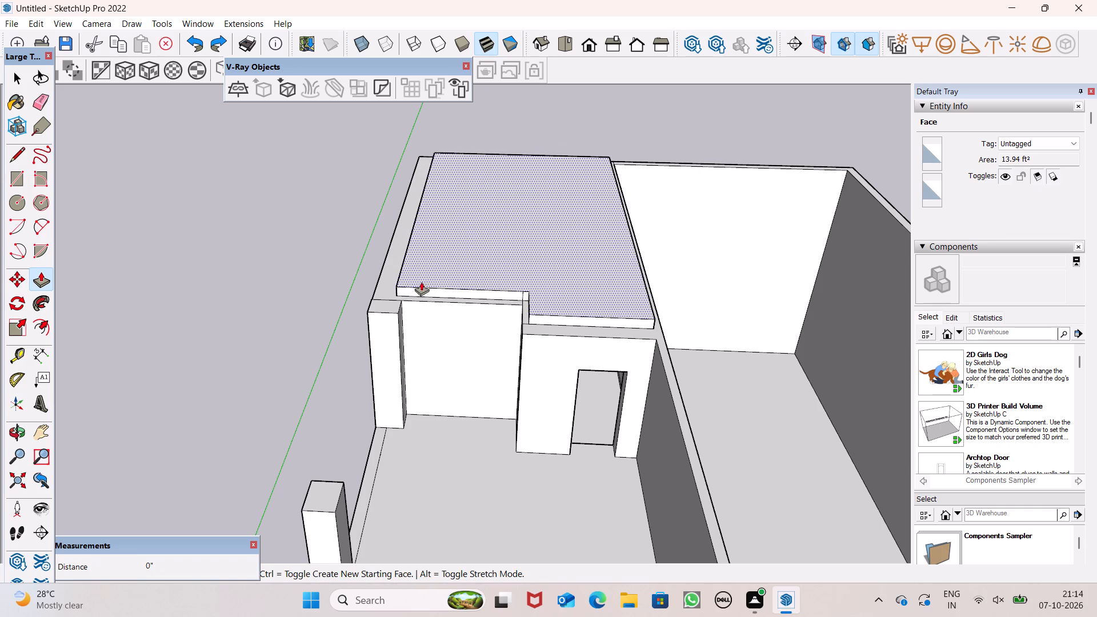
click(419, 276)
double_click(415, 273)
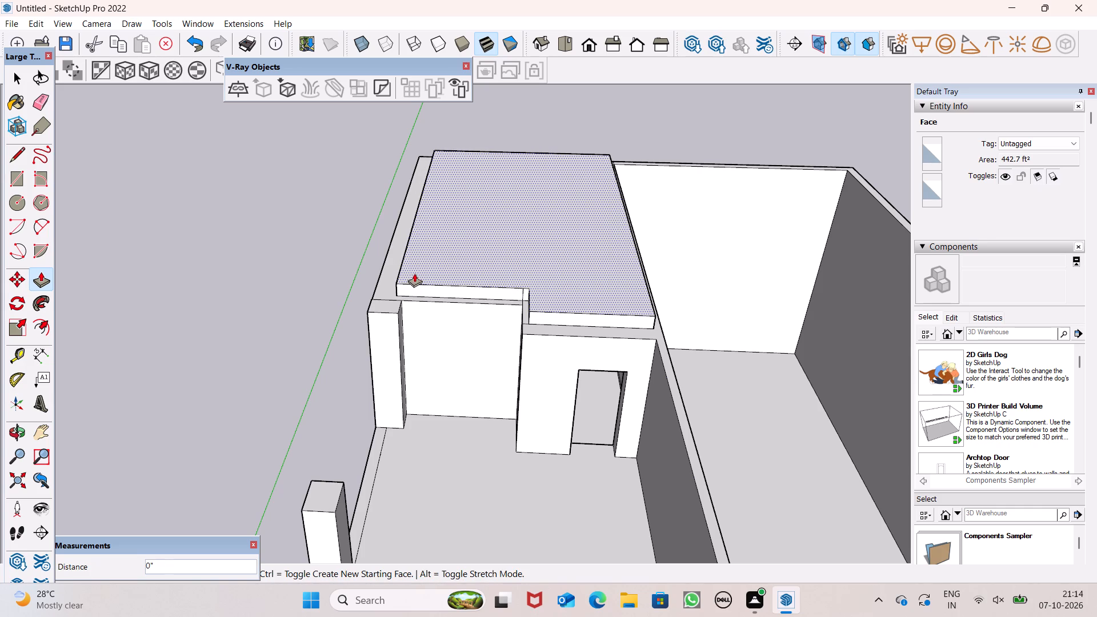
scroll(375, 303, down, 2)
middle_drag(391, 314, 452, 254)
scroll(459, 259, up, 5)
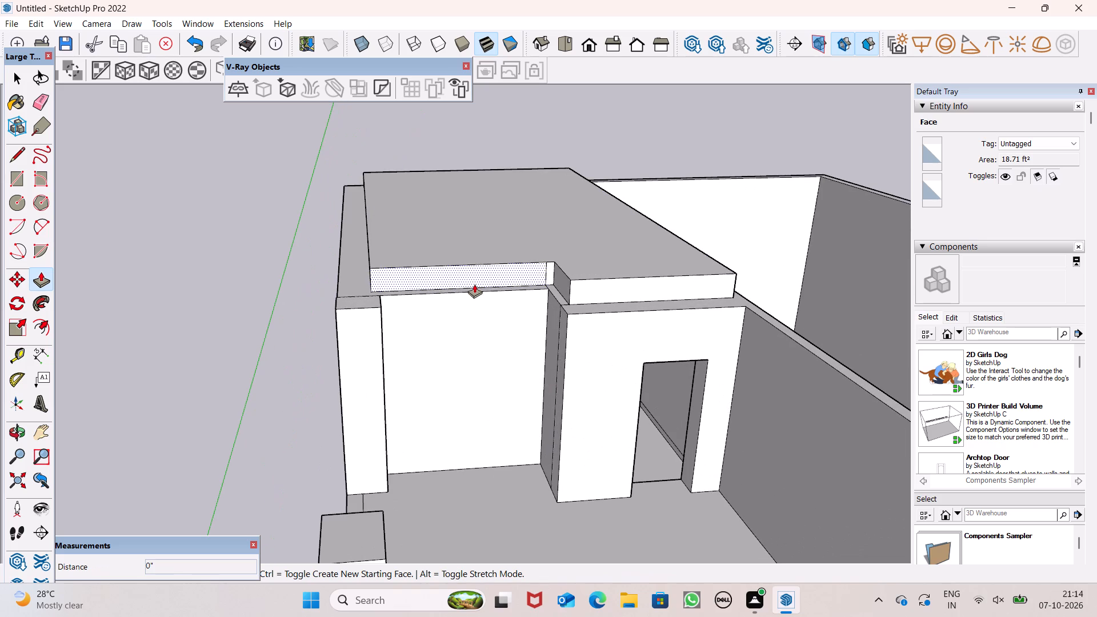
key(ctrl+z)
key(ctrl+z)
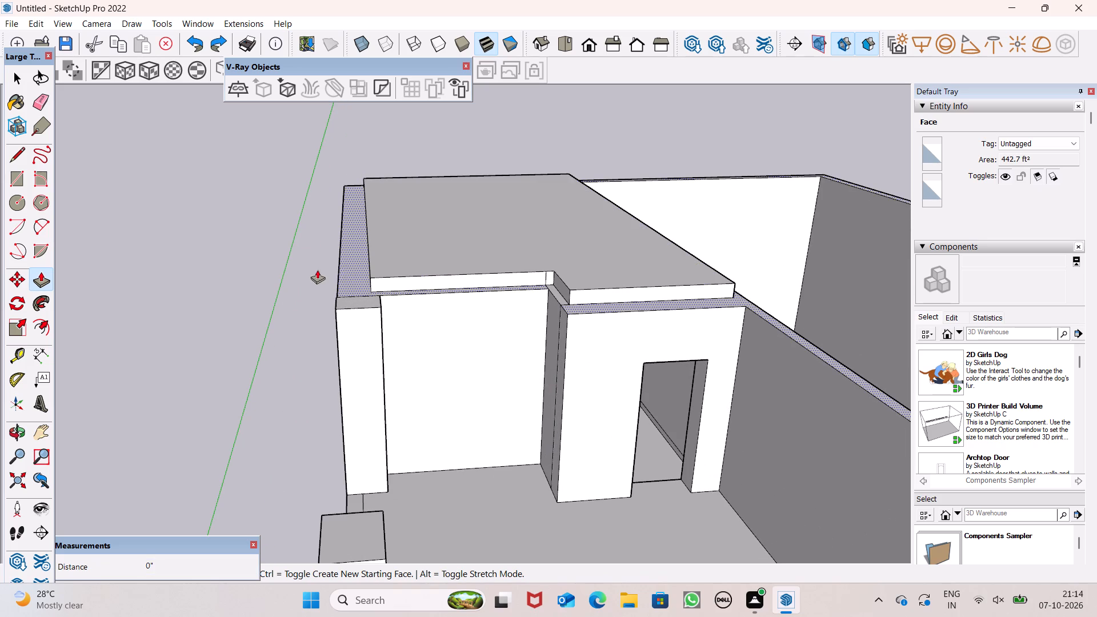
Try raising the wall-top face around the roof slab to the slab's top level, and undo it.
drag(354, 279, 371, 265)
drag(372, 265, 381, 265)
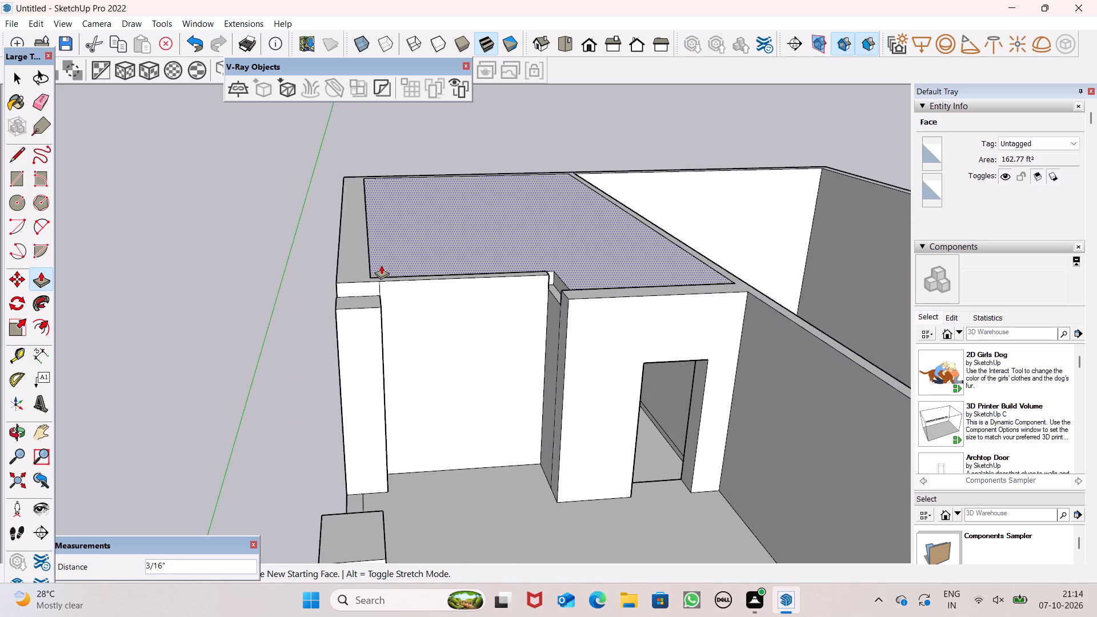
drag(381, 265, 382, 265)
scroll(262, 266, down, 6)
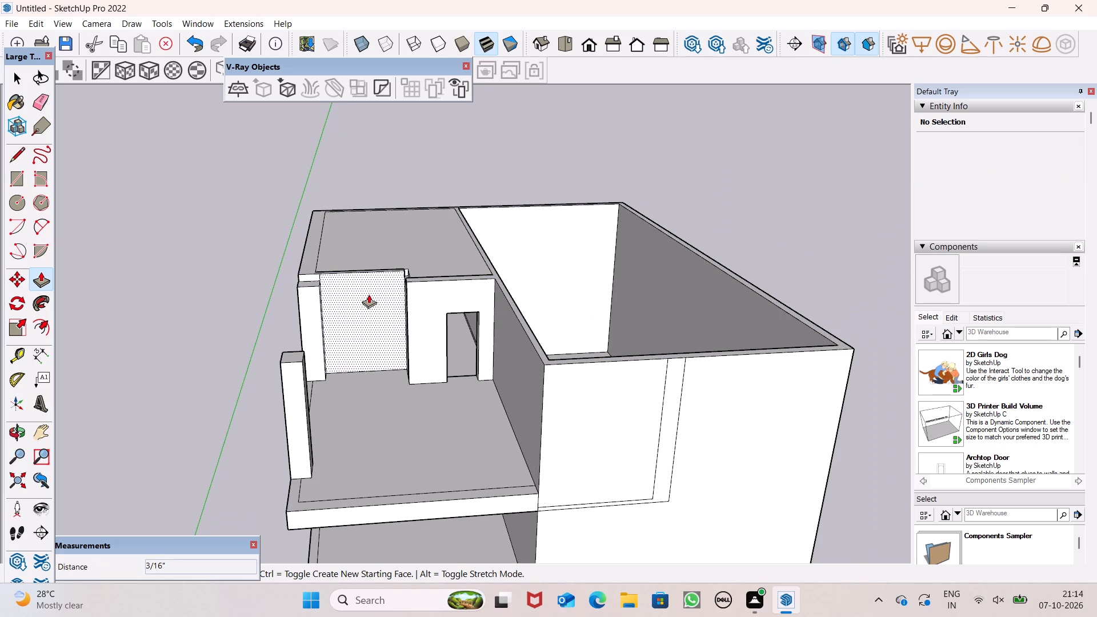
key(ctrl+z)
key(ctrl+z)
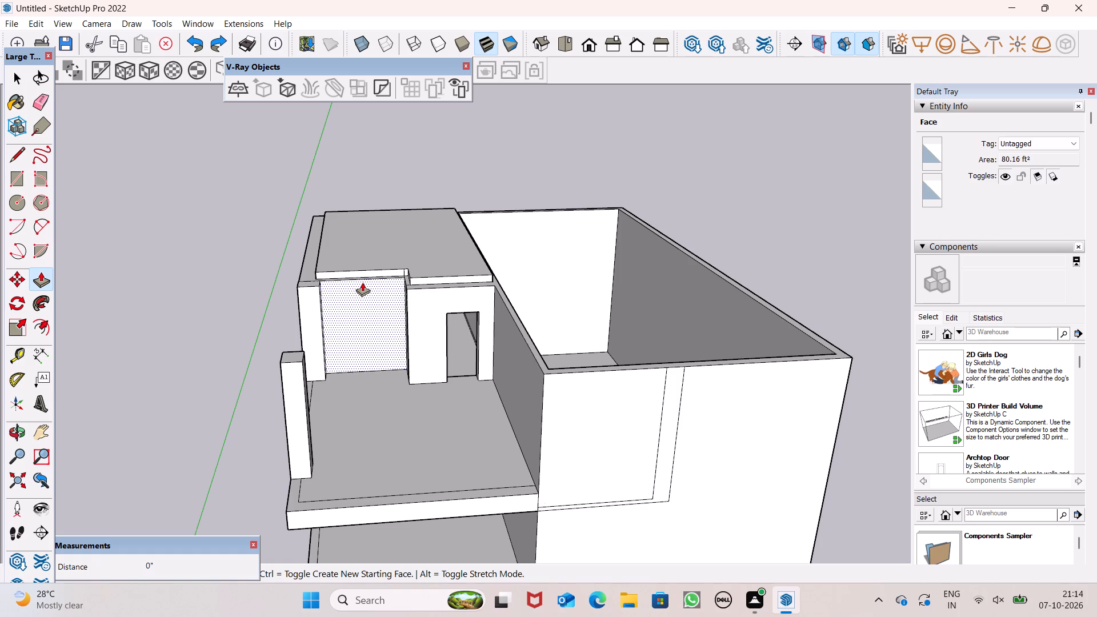
Push/Pull the roof slab's front face above the recessed wall outward 5' 3" toward the balcony.
scroll(349, 282, up, 4)
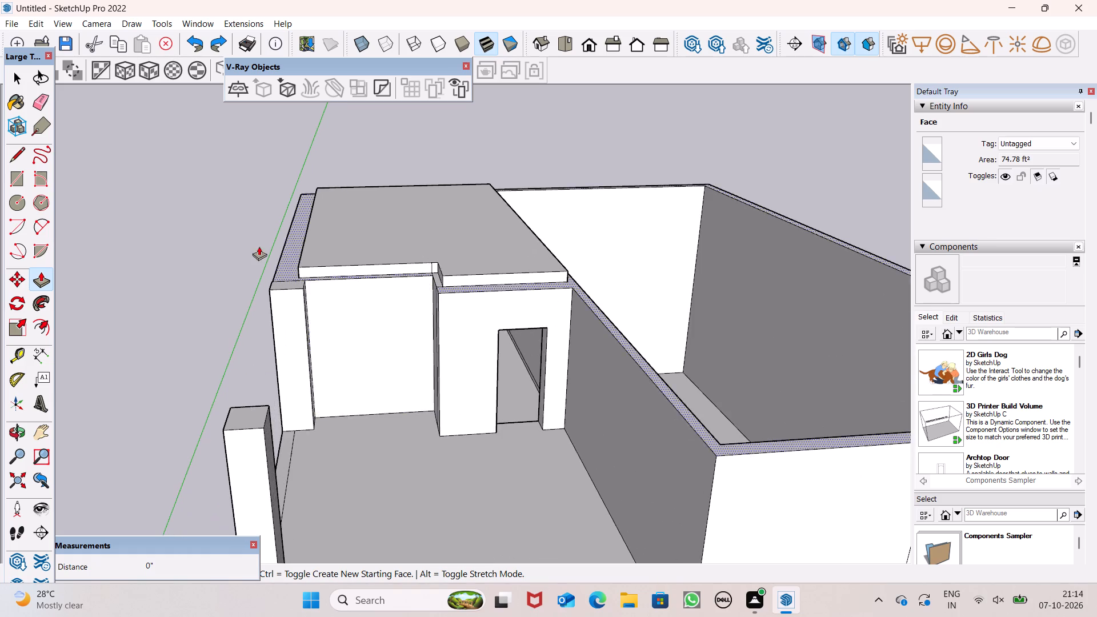
scroll(263, 247, up, 5)
scroll(278, 253, down, 1)
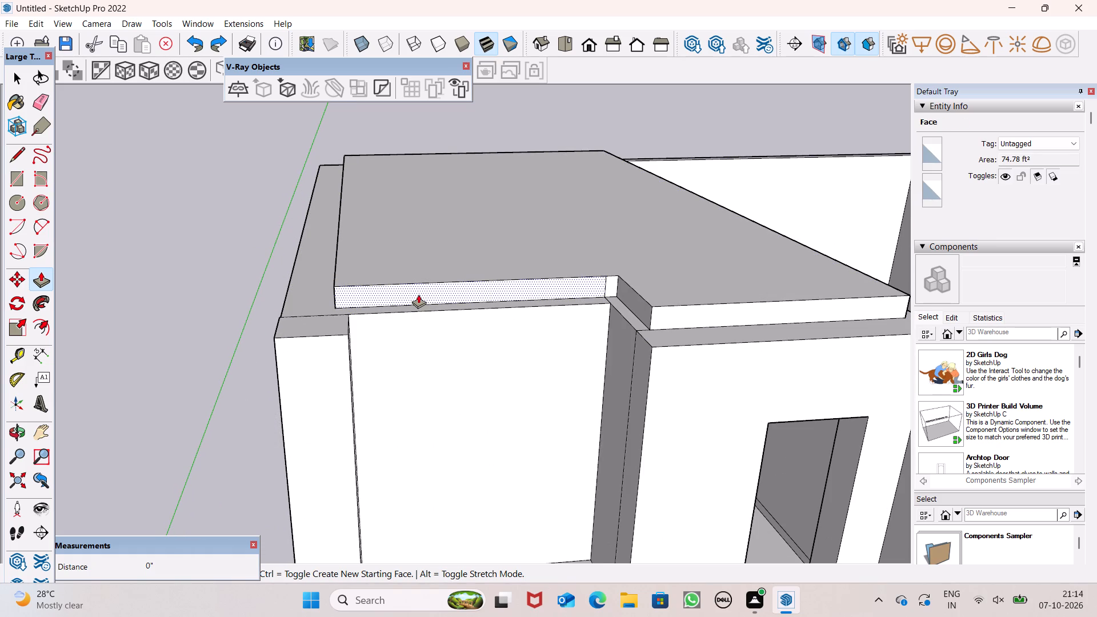
drag(419, 294, 448, 361)
Extend the roof slab's front face above the door opening outward about 20' 6" along the dividing wall over the balcony.
scroll(414, 244, down, 6)
middle_drag(418, 262, 423, 253)
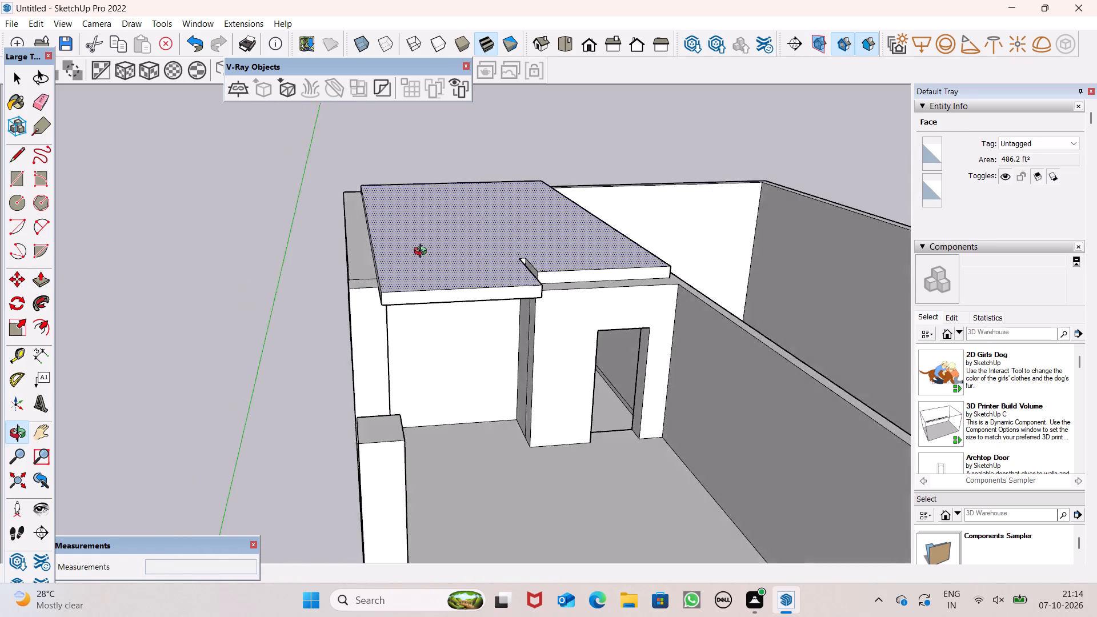
middle_drag(423, 253, 377, 215)
scroll(377, 217, up, 1)
scroll(525, 269, up, 4)
middle_drag(543, 261, 576, 321)
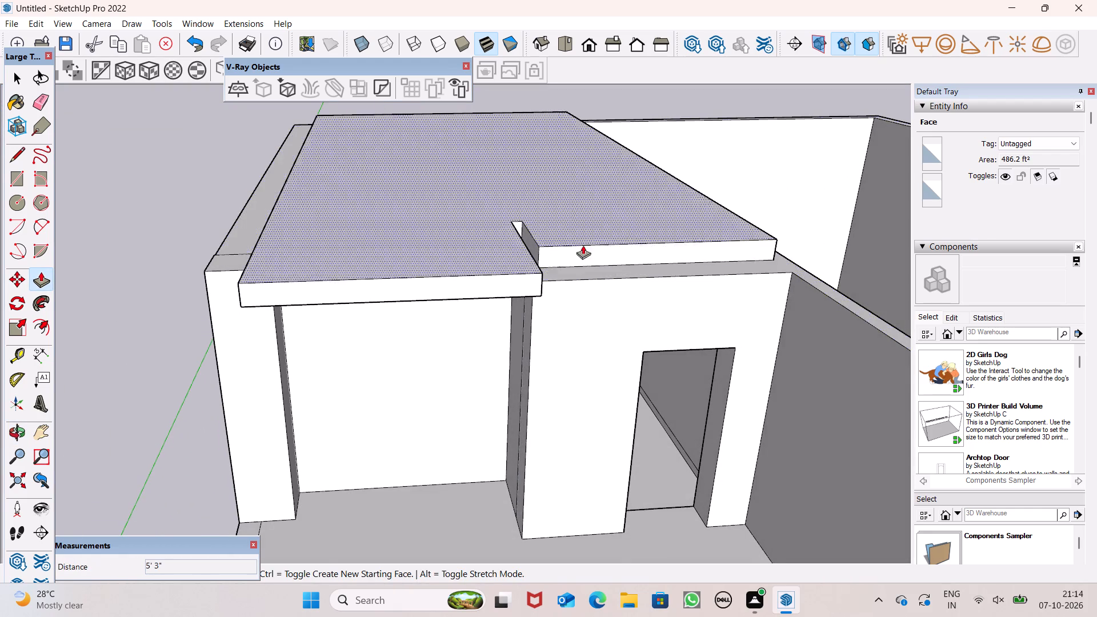
scroll(603, 247, up, 1)
scroll(579, 207, down, 7)
middle_drag(588, 245, 580, 231)
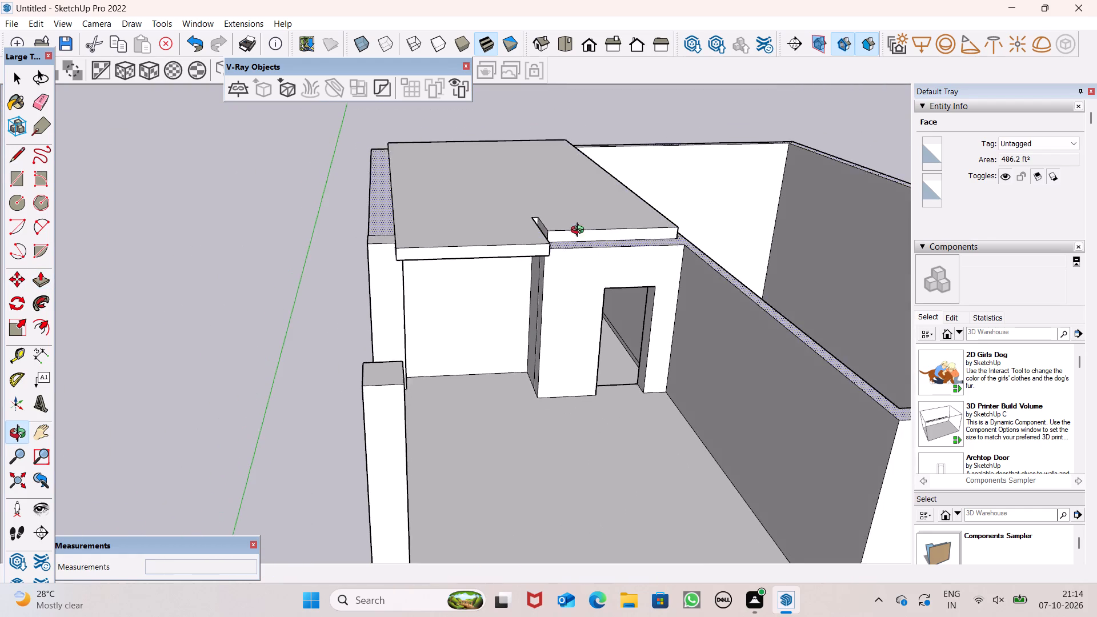
middle_drag(580, 231, 548, 199)
scroll(547, 202, up, 2)
scroll(547, 202, down, 1)
scroll(547, 203, up, 3)
scroll(547, 203, down, 3)
middle_drag(566, 230, 580, 272)
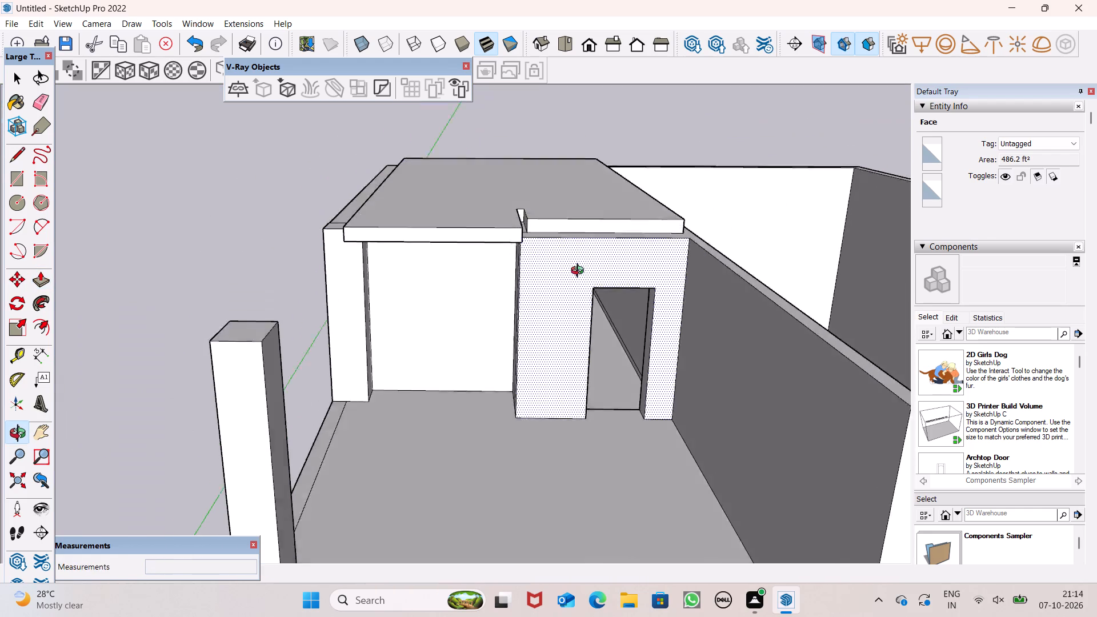
middle_drag(580, 272, 583, 281)
scroll(583, 263, up, 3)
scroll(564, 196, down, 6)
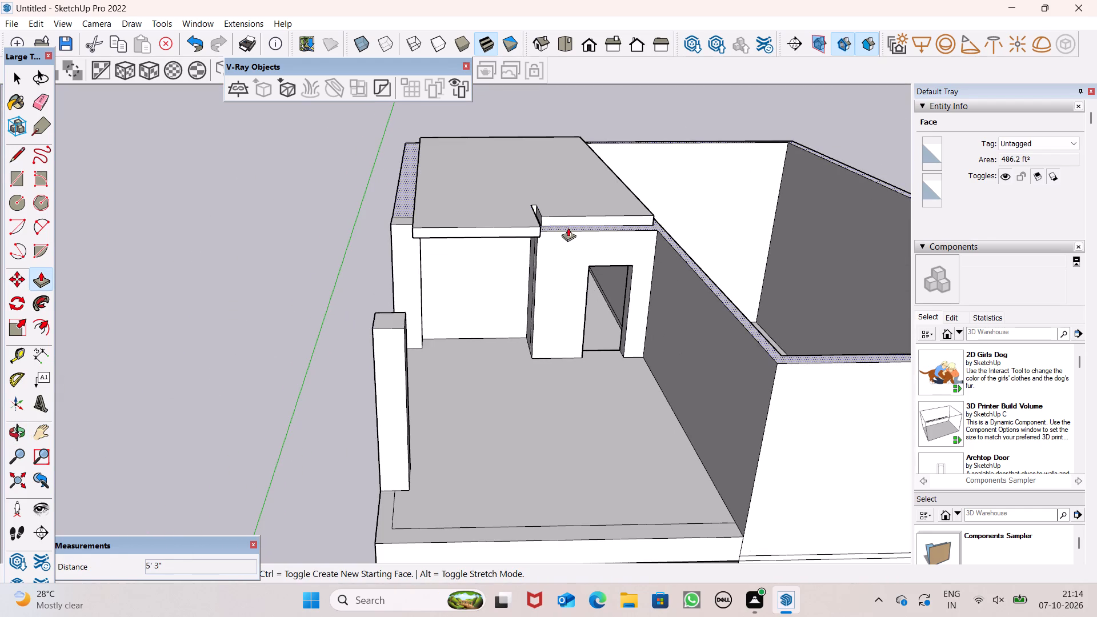
drag(570, 221, 633, 364)
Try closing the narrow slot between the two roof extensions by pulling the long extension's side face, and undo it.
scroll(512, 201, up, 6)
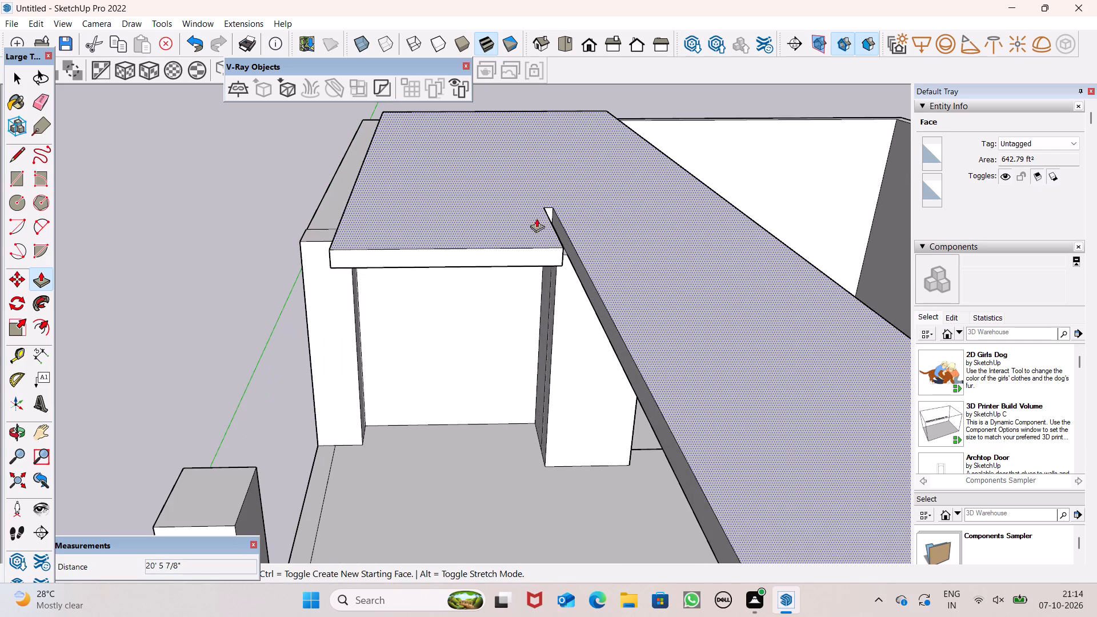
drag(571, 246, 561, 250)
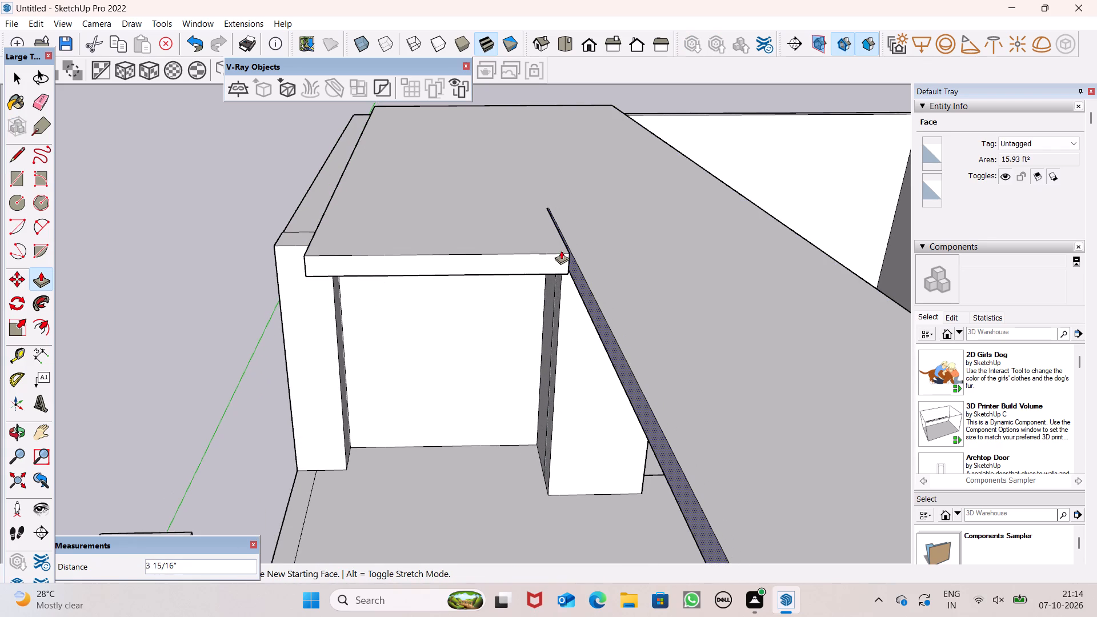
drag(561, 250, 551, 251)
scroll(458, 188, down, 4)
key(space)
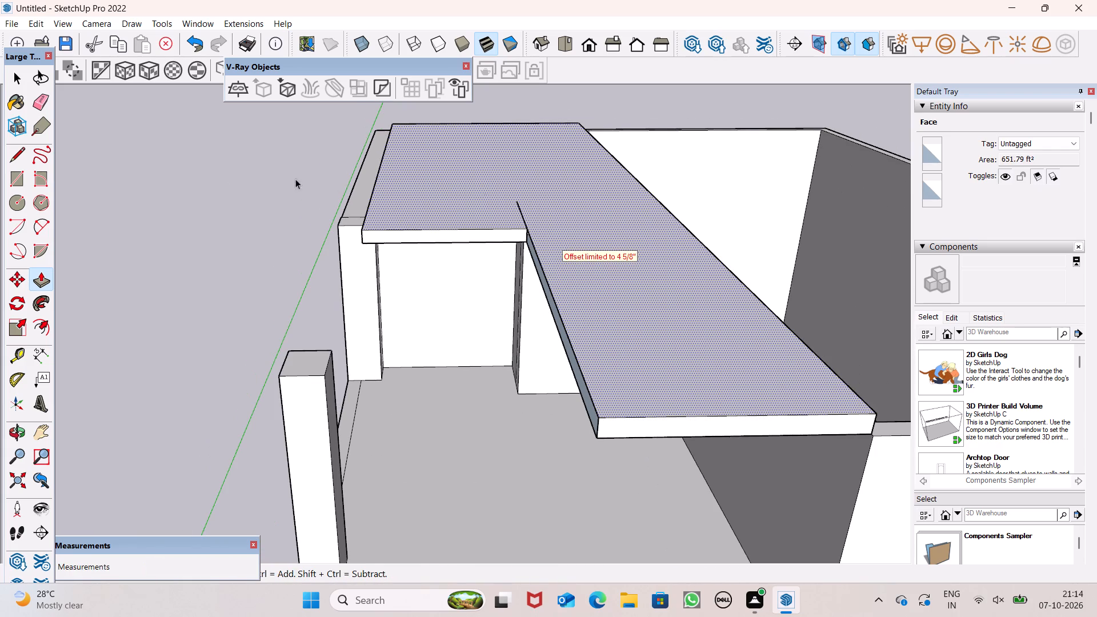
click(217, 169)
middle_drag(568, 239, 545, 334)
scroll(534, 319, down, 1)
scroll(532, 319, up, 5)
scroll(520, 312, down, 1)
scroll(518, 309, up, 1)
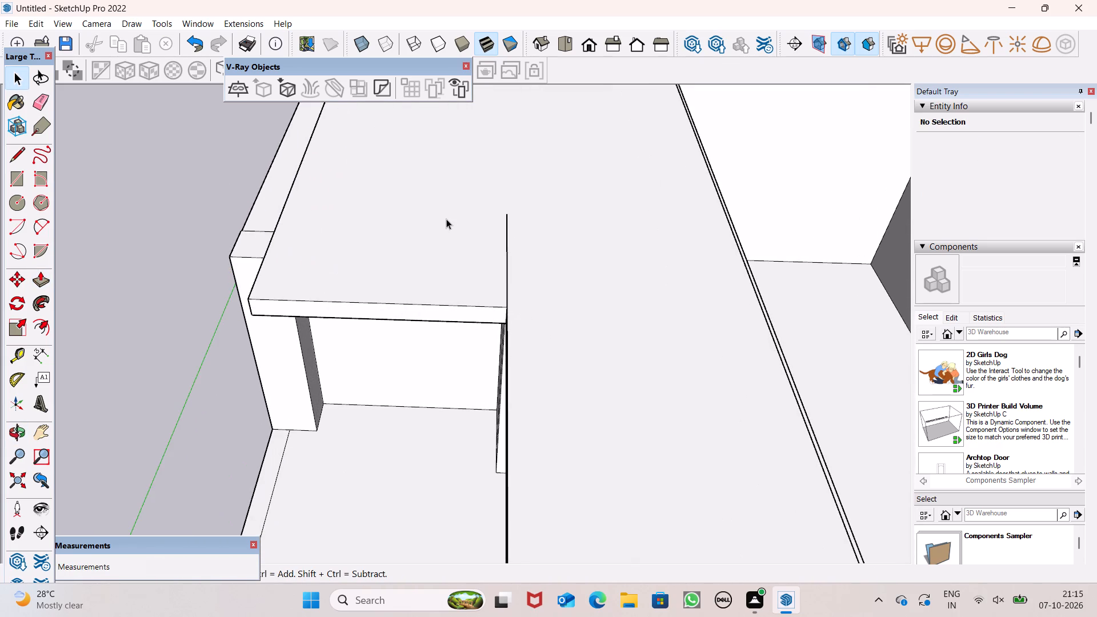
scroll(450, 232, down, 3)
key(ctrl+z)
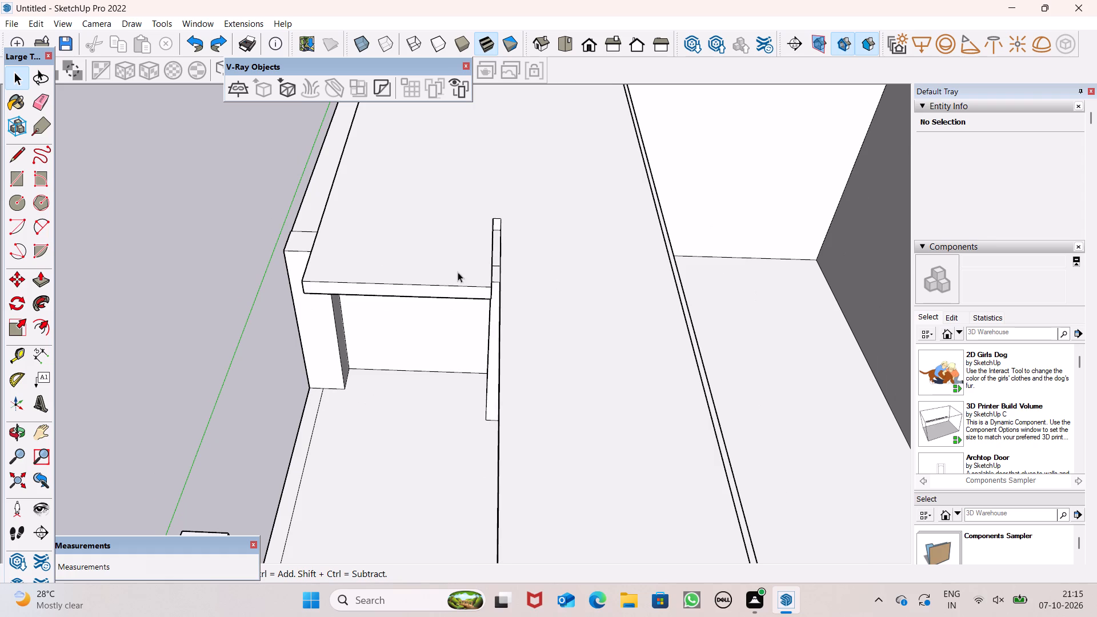
Close the narrow slot between the two roof extensions by pulling the shorter extension's side face 4 5/8" across the gap.
scroll(511, 277, up, 1)
middle_drag(500, 263, 387, 221)
scroll(410, 239, up, 10)
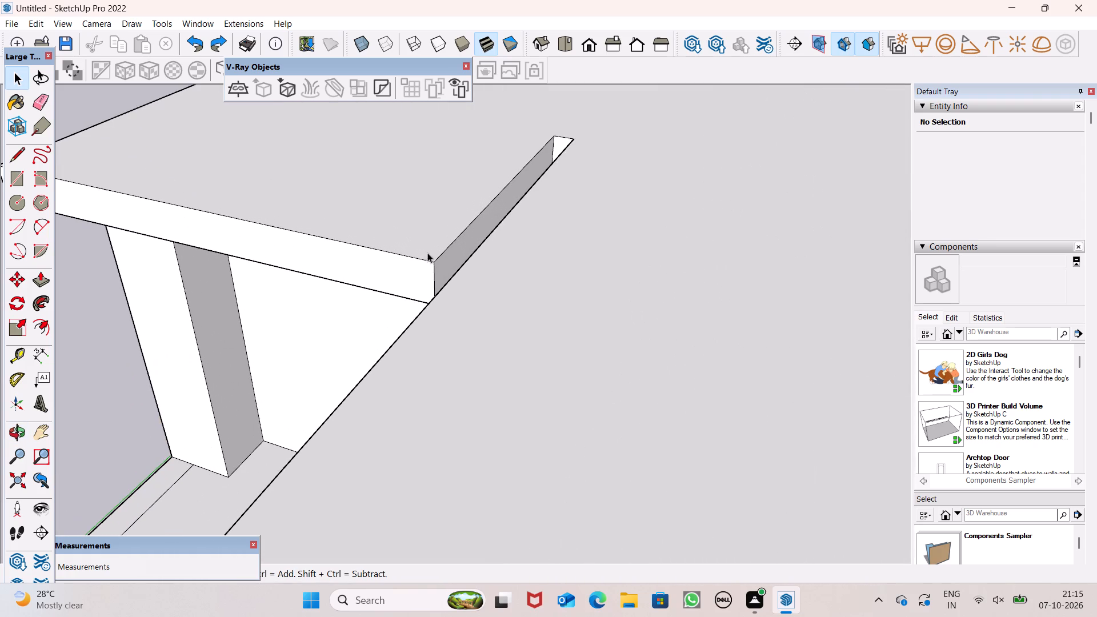
click(45, 276)
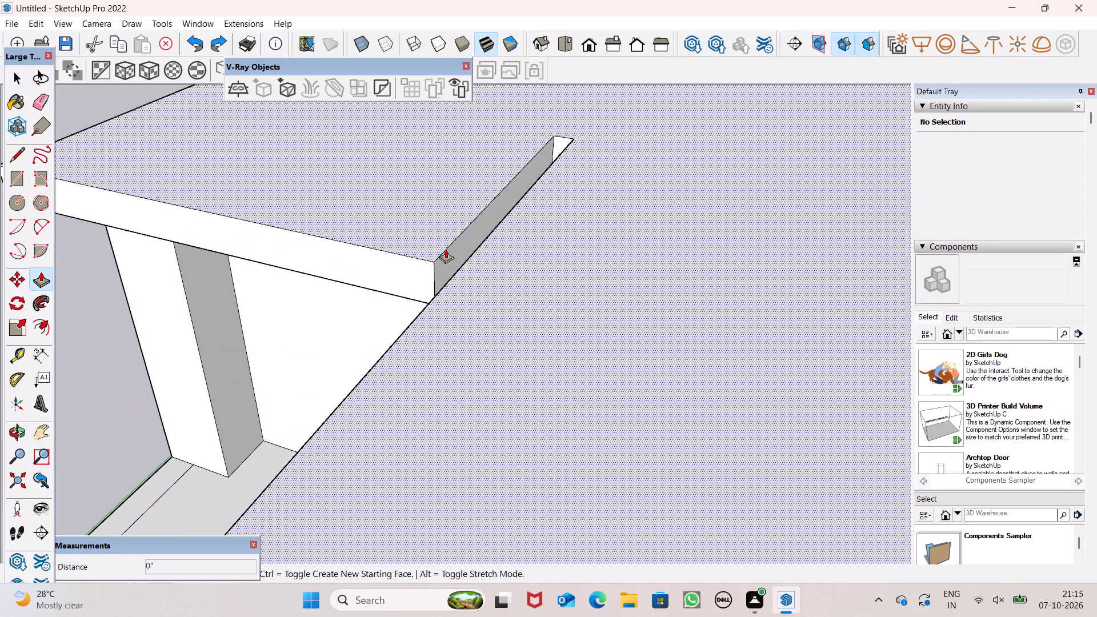
drag(447, 253, 469, 268)
click(469, 268)
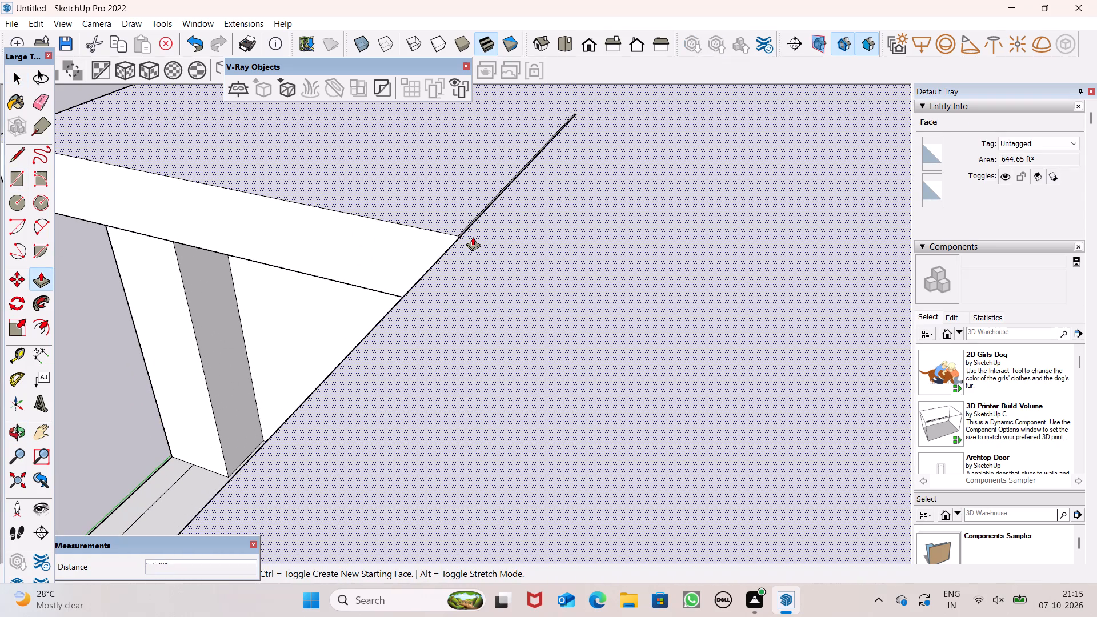
key(ctrl+z)
drag(462, 243, 481, 258)
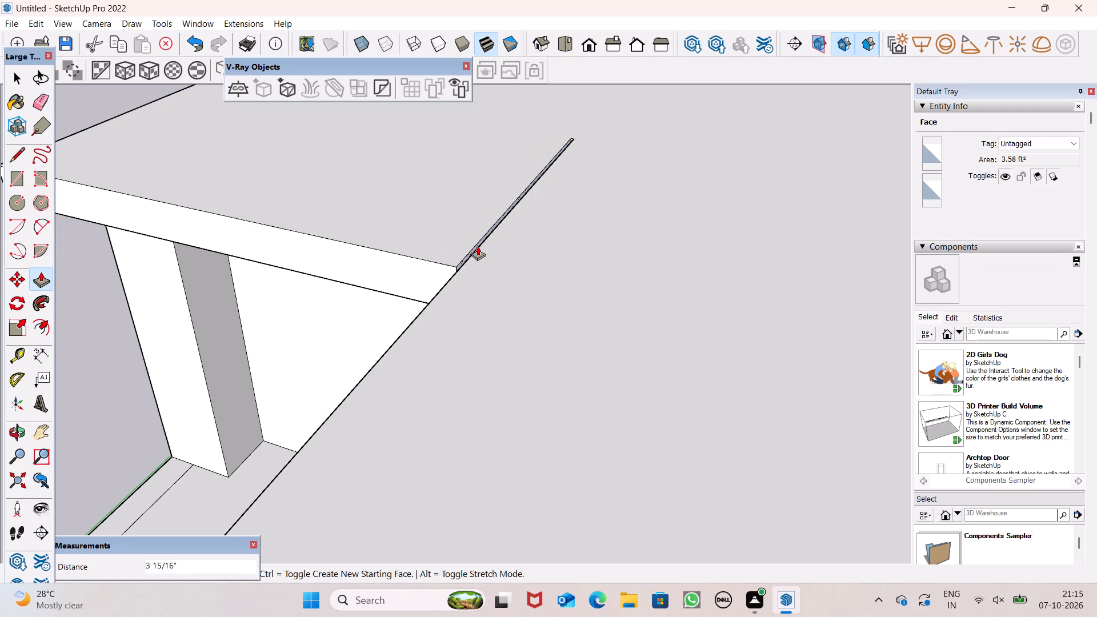
key(ctrl+z)
drag(474, 243, 509, 257)
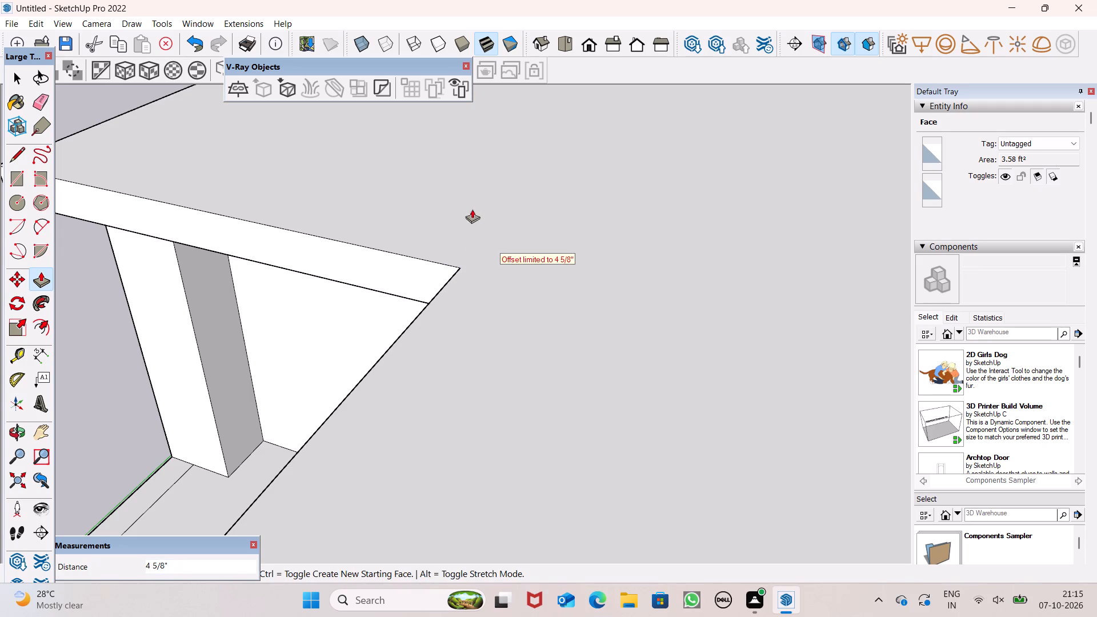
key(space)
scroll(469, 242, up, 1)
scroll(469, 242, down, 3)
scroll(493, 222, down, 18)
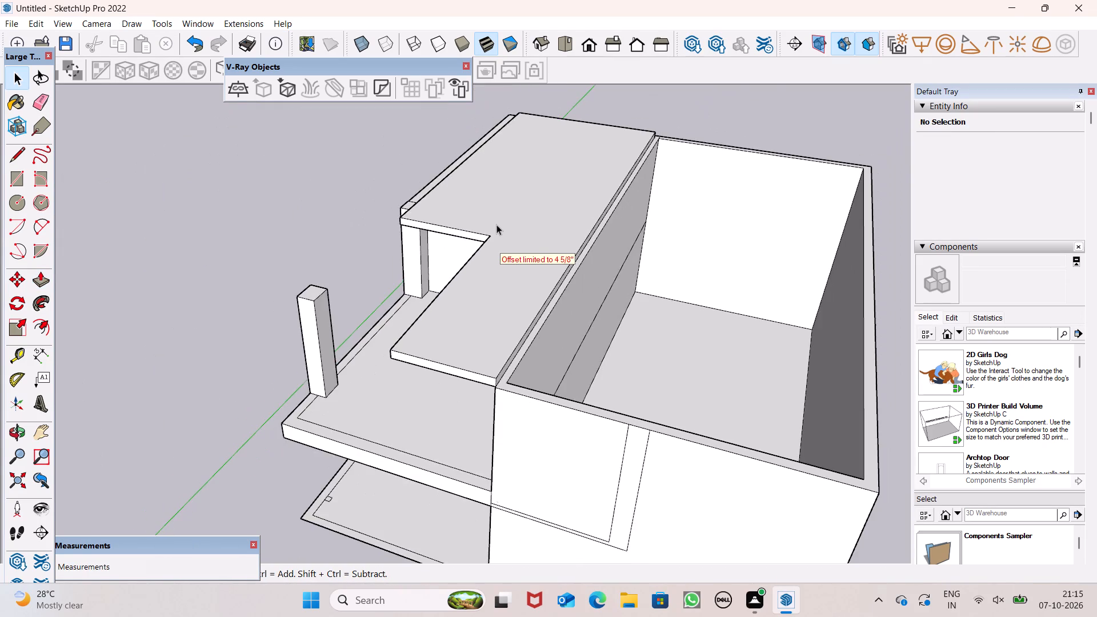
Push/Pull the shorter roof extension's front face out over the balcony until it is flush with the long extension's front edge.
scroll(491, 187, down, 2)
middle_drag(482, 233, 608, 170)
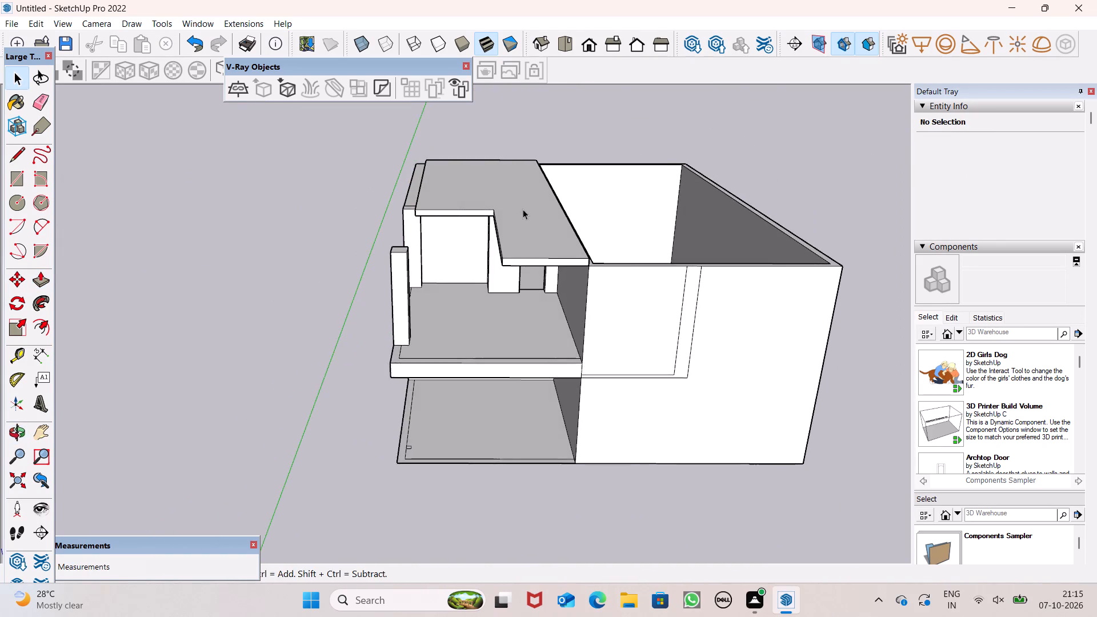
scroll(523, 209, up, 1)
middle_drag(522, 218, 561, 198)
scroll(552, 179, up, 2)
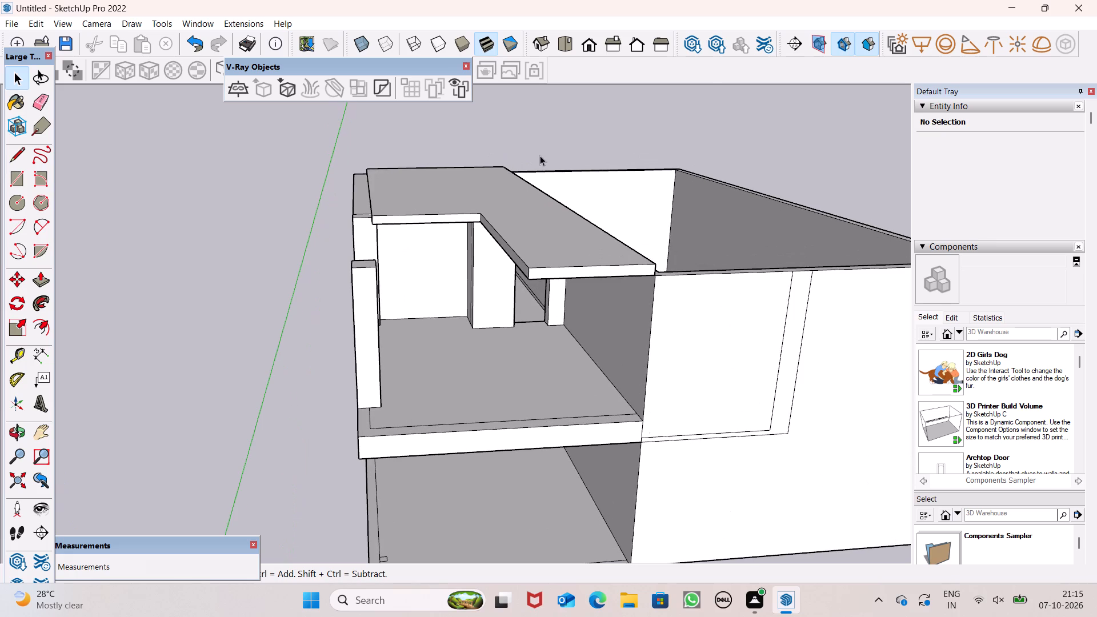
middle_drag(617, 337, 616, 304)
scroll(616, 297, up, 2)
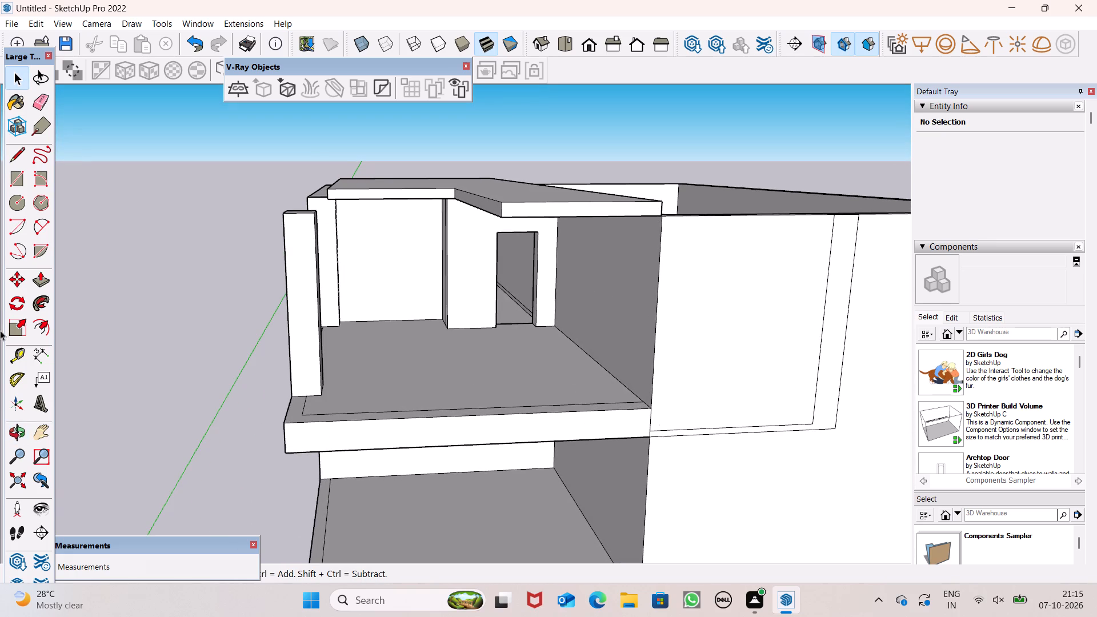
drag(41, 290, 50, 280)
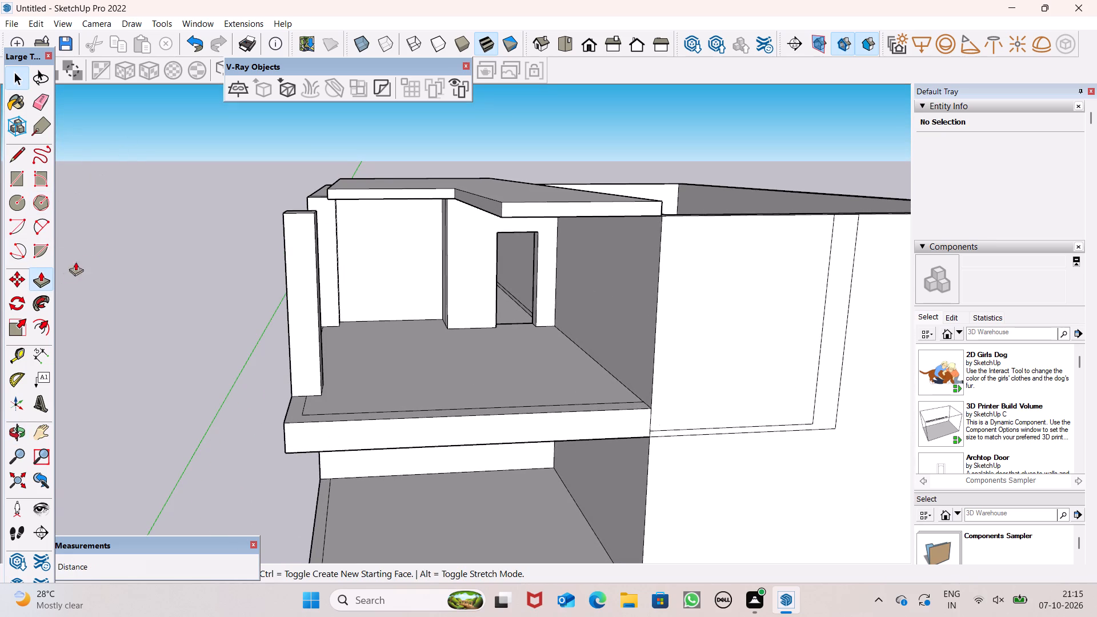
scroll(479, 230, up, 5)
drag(404, 177, 576, 171)
Thicken the roof slab by pulling its top face up 3 5/16".
drag(591, 167, 609, 166)
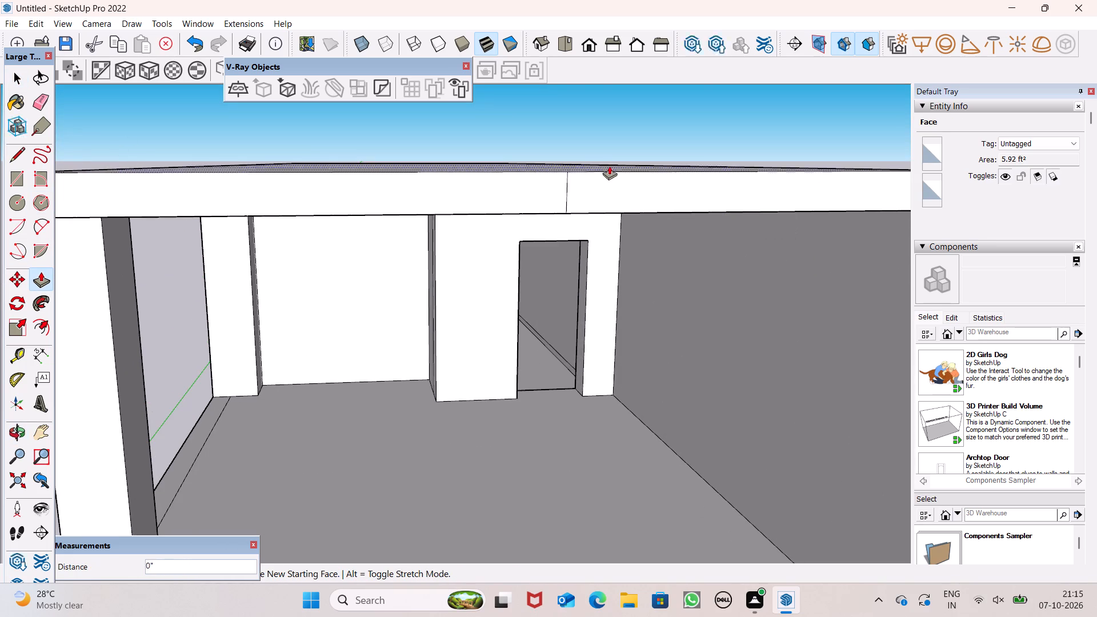
drag(609, 166, 612, 166)
double_click(614, 166)
click(587, 157)
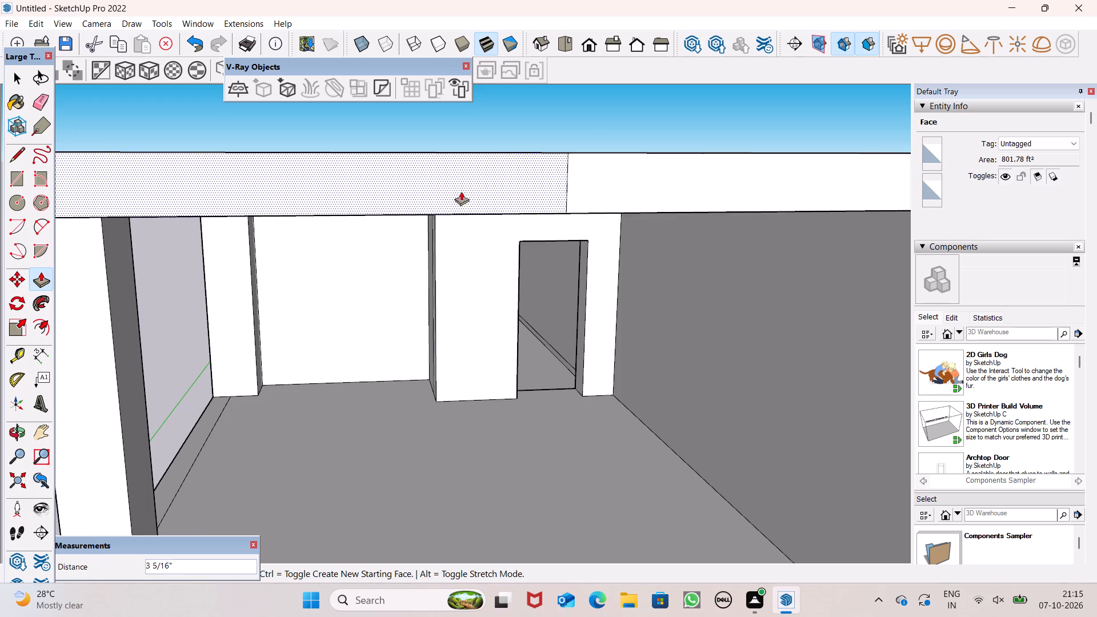
Pull the roof slab's long outer side face out 1' 6 9/16" to the outer face of the balcony column.
scroll(467, 185, down, 5)
middle_drag(491, 240, 671, 293)
scroll(558, 193, down, 5)
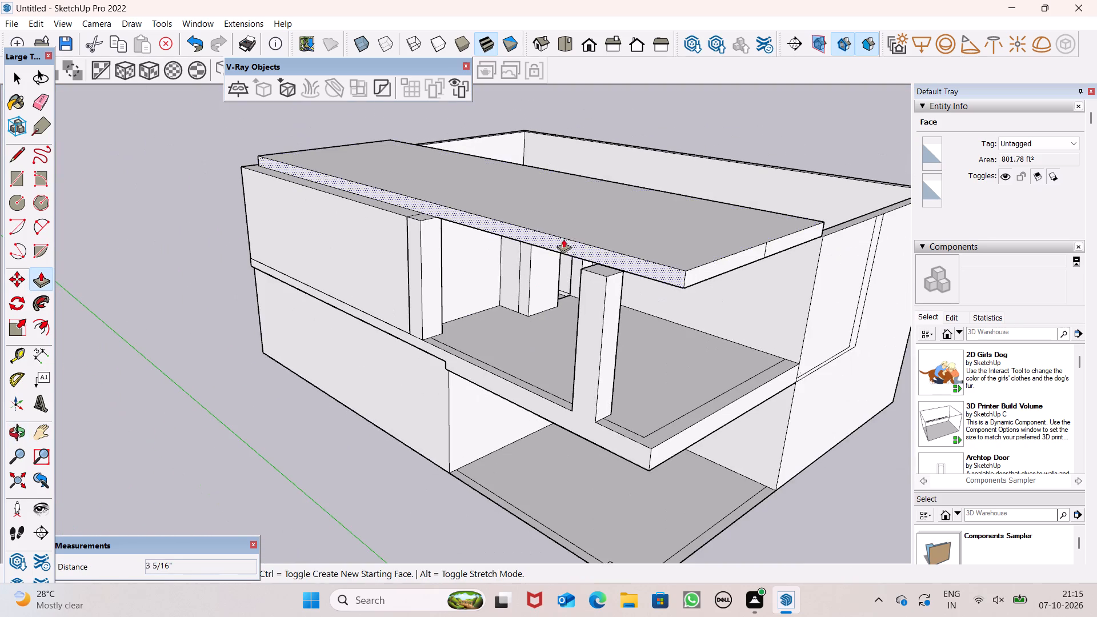
middle_drag(591, 275, 666, 258)
scroll(665, 245, up, 1)
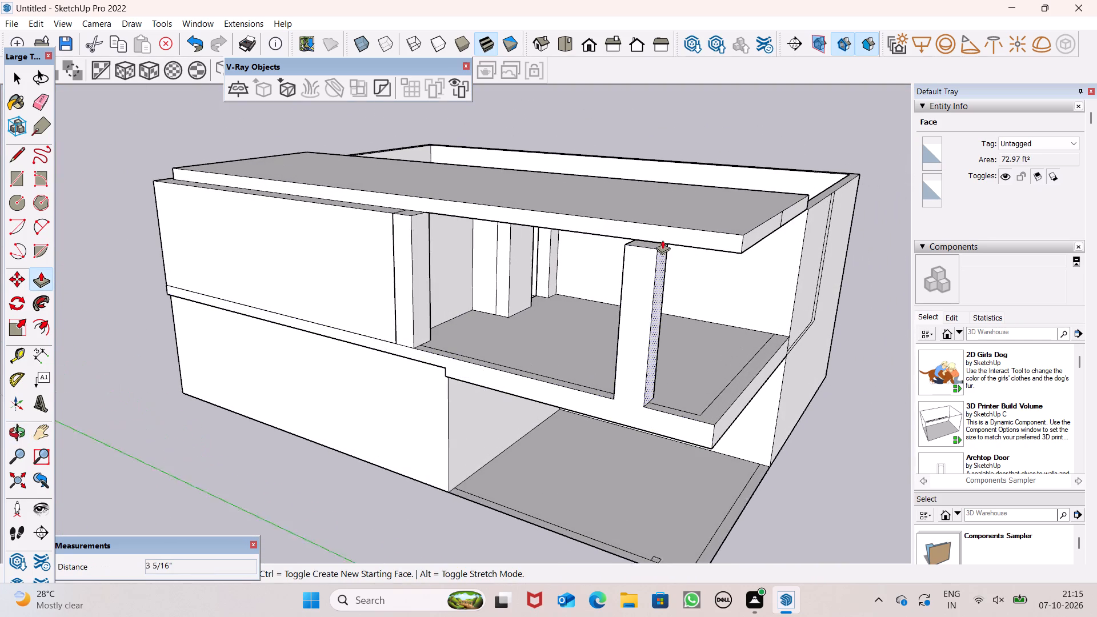
scroll(662, 240, up, 1)
drag(658, 233, 642, 250)
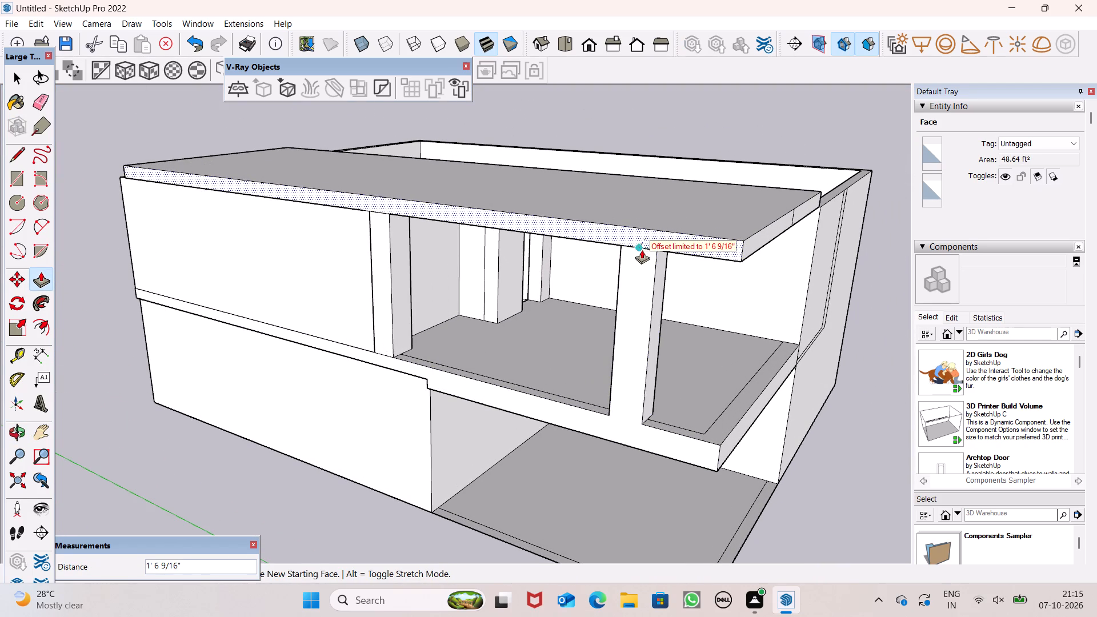
drag(642, 250, 640, 250)
Extend the roof slab's rear faces, including the recessed corner piece, 9" out flush with the small room's rear wall.
scroll(457, 200, down, 6)
middle_drag(453, 243, 914, 212)
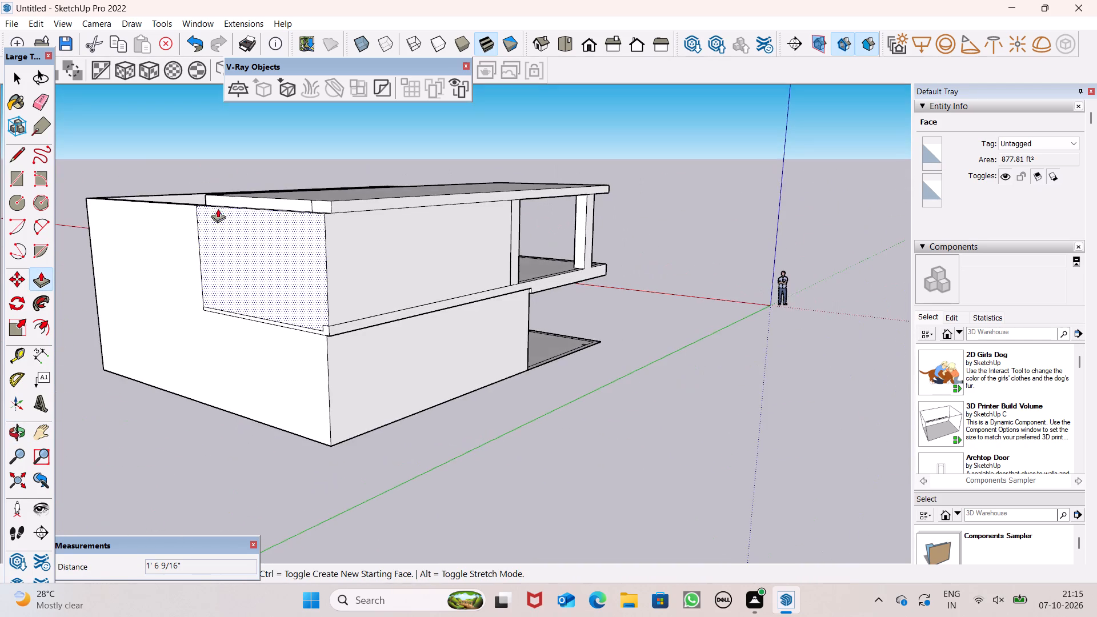
scroll(246, 203, up, 7)
drag(334, 217, 331, 224)
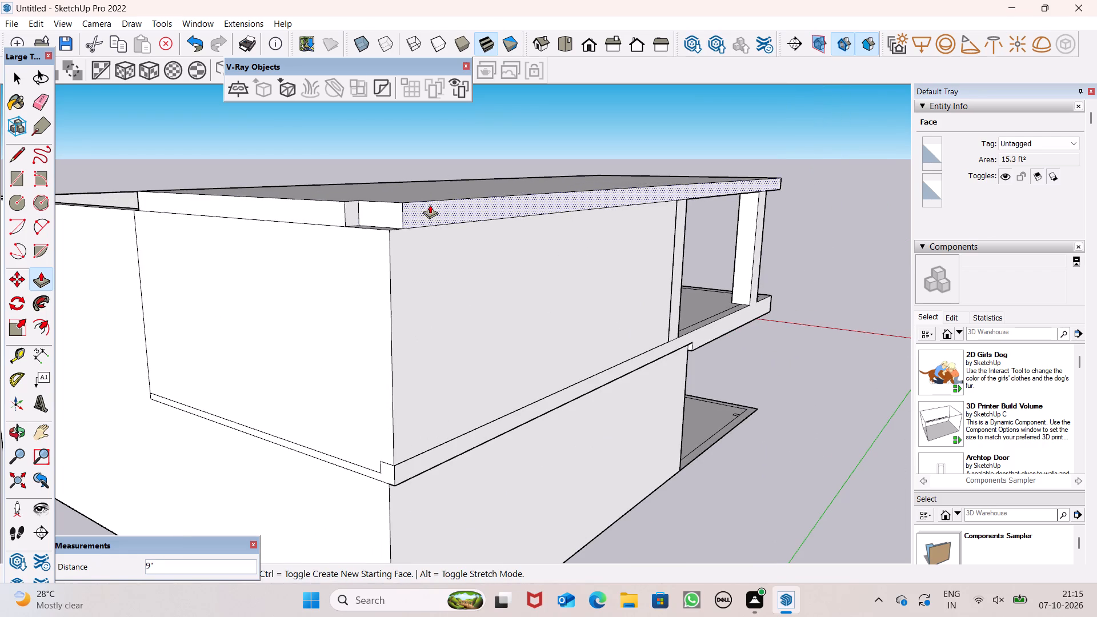
drag(391, 210, 382, 245)
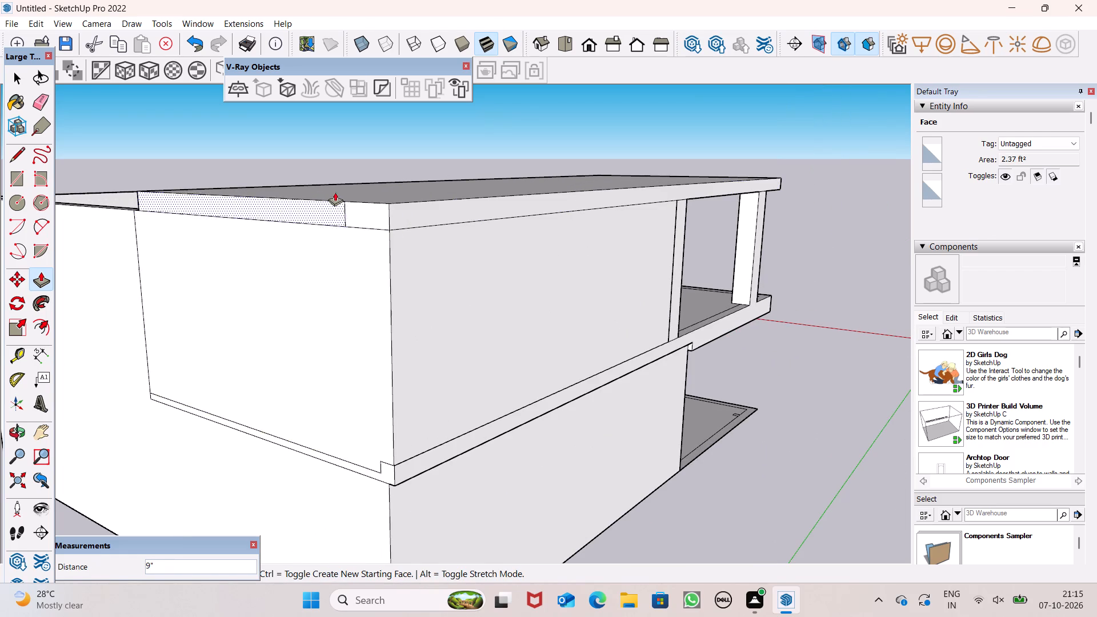
Thin the balcony floor slab by pushing its underside up 7 1/2".
scroll(327, 182, down, 7)
scroll(460, 194, down, 1)
scroll(460, 196, up, 1)
scroll(460, 198, down, 1)
middle_drag(532, 261, 239, 208)
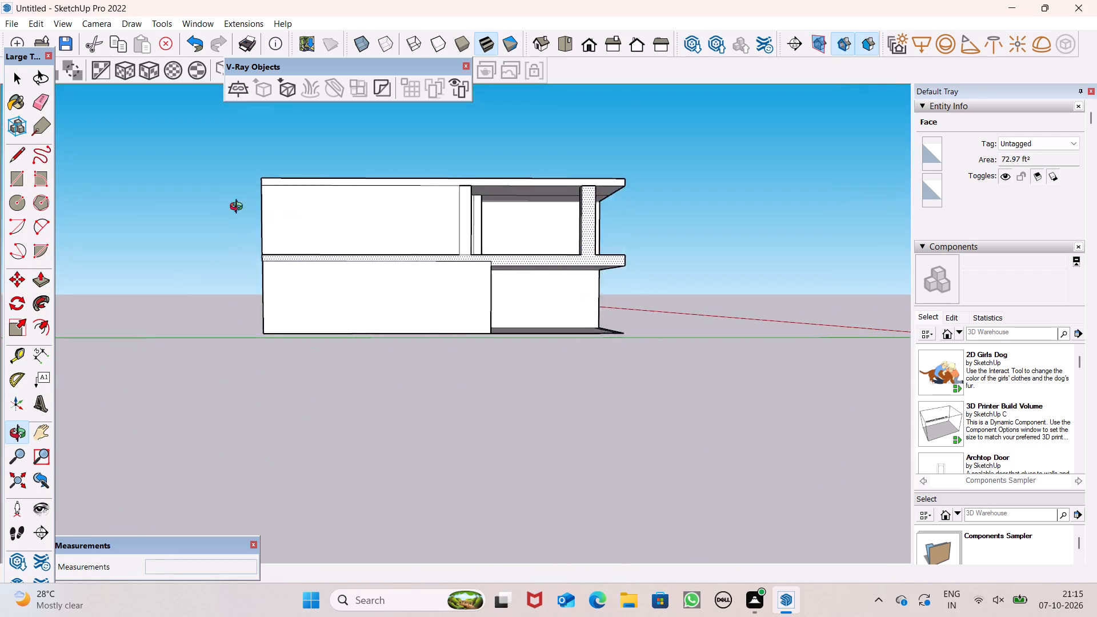
middle_drag(239, 208, 63, 231)
scroll(64, 231, up, 1)
scroll(575, 305, up, 2)
middle_drag(578, 299, 517, 253)
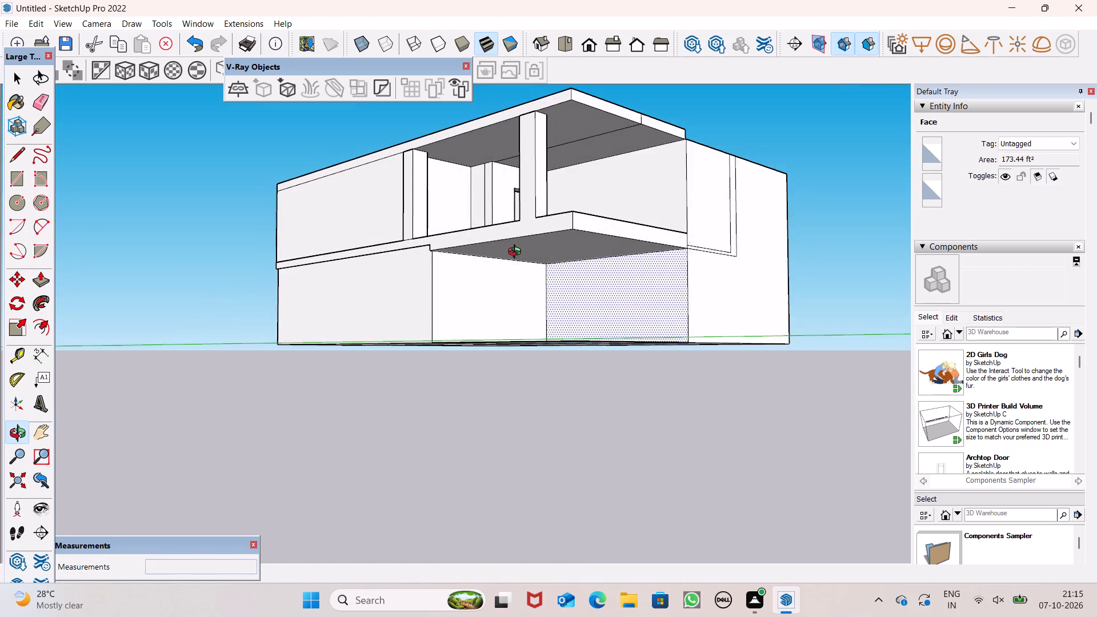
middle_drag(517, 253, 581, 242)
drag(553, 241, 549, 238)
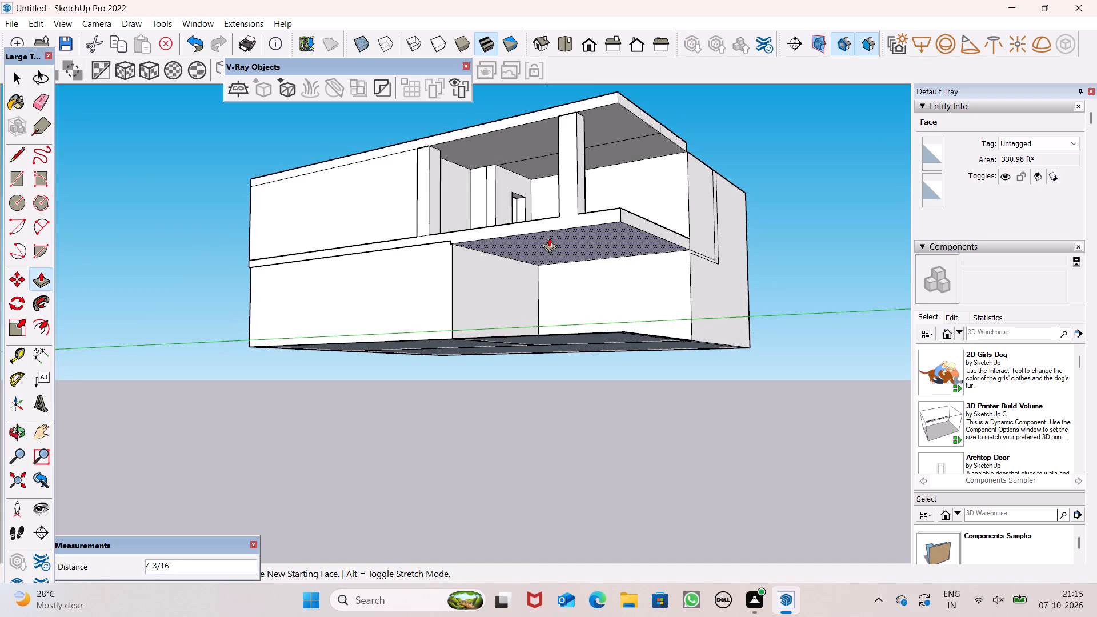
drag(549, 238, 537, 233)
scroll(533, 231, up, 1)
scroll(528, 233, down, 2)
middle_drag(537, 285, 731, 386)
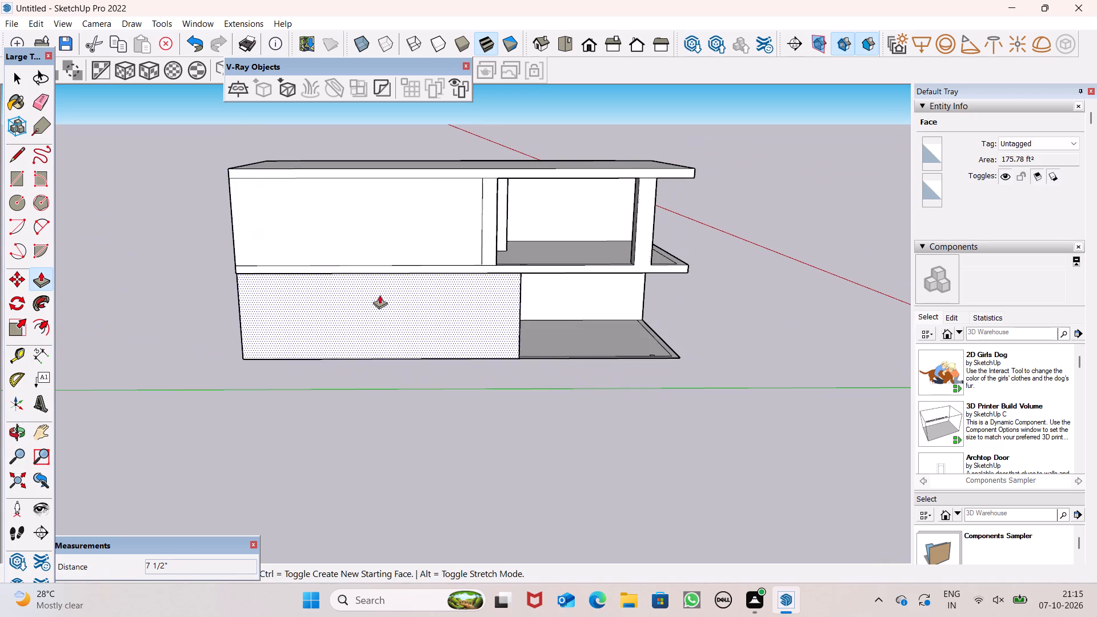
middle_drag(534, 329, 700, 352)
key(space)
Thicken the balcony floor slab again by pulling its underside down in small moves, the last about 1 11/16".
middle_drag(731, 318, 726, 297)
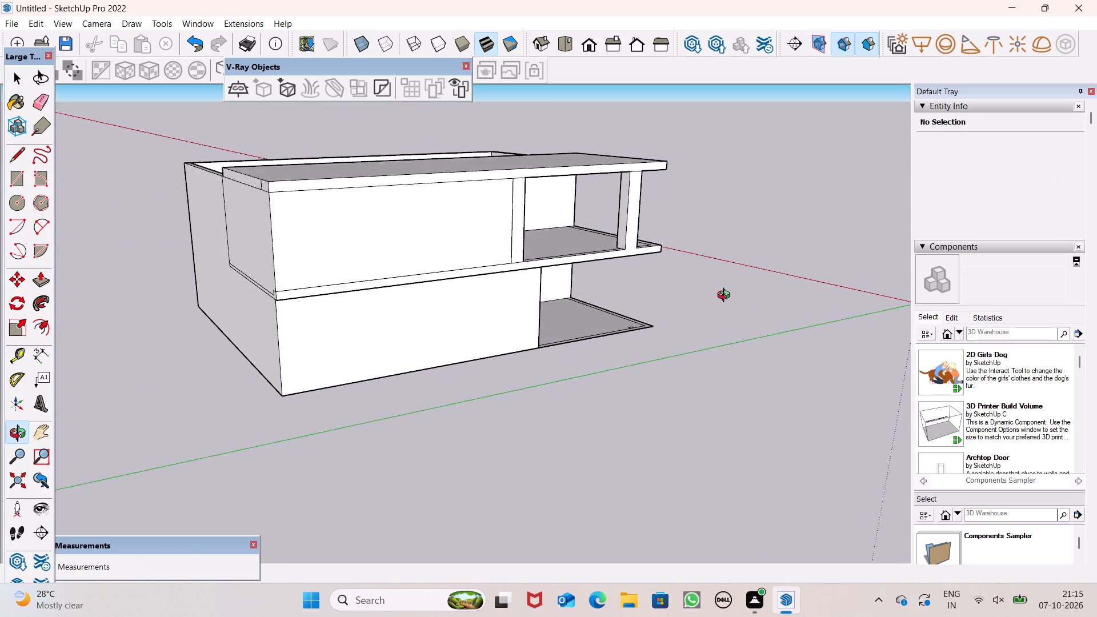
middle_drag(726, 297, 263, 247)
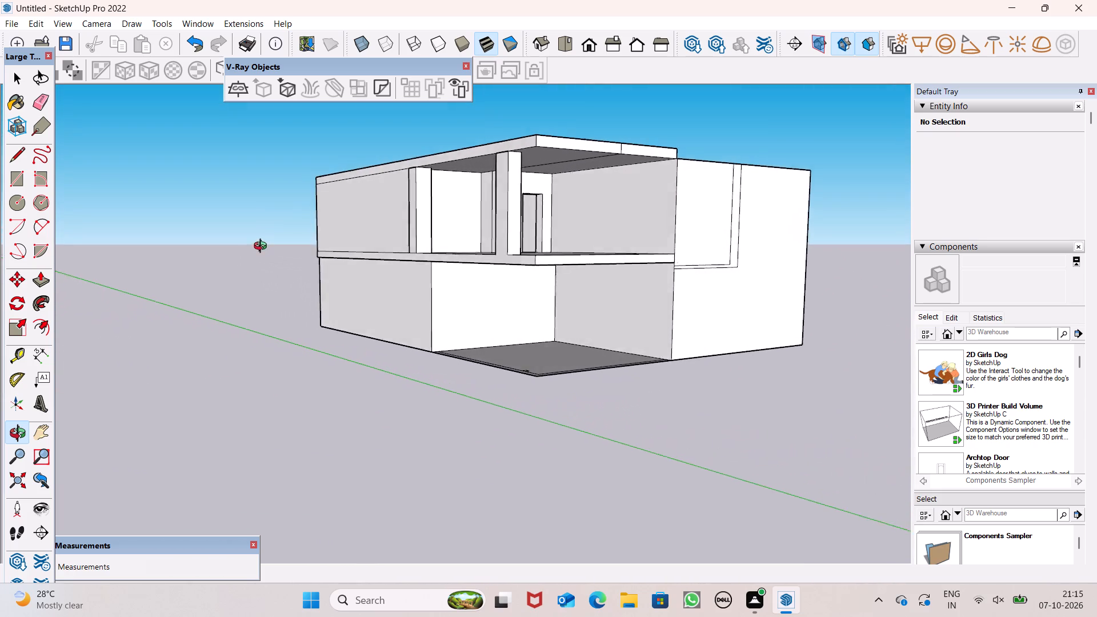
middle_drag(263, 247, 229, 239)
scroll(652, 301, up, 1)
middle_drag(652, 301, 607, 272)
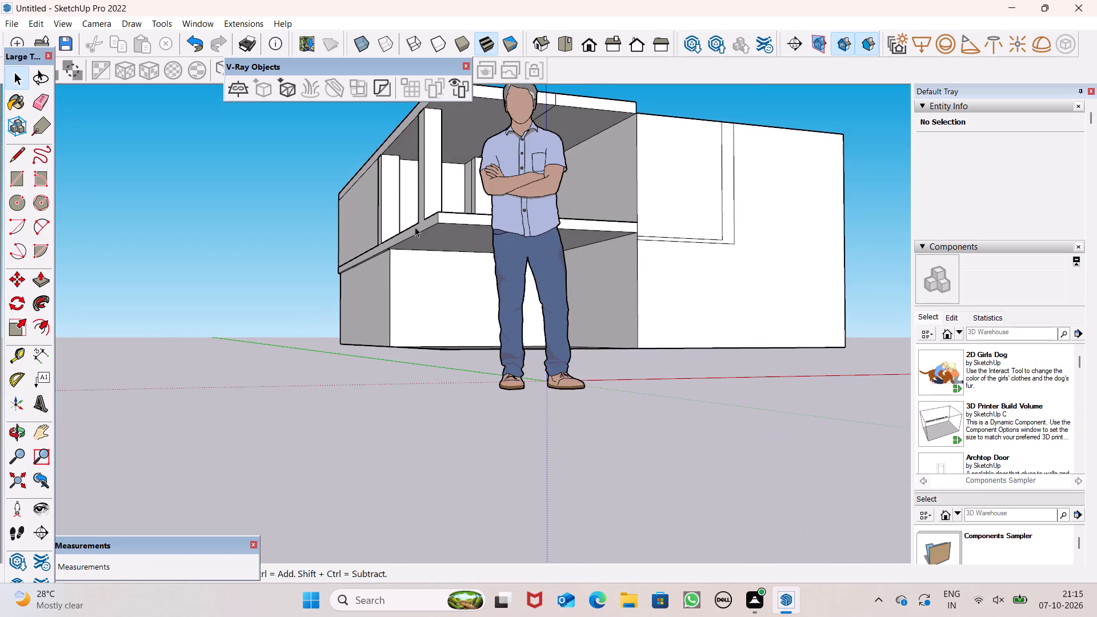
scroll(503, 294, up, 1)
middle_drag(503, 296, 682, 322)
scroll(467, 247, down, 4)
middle_drag(609, 253, 505, 298)
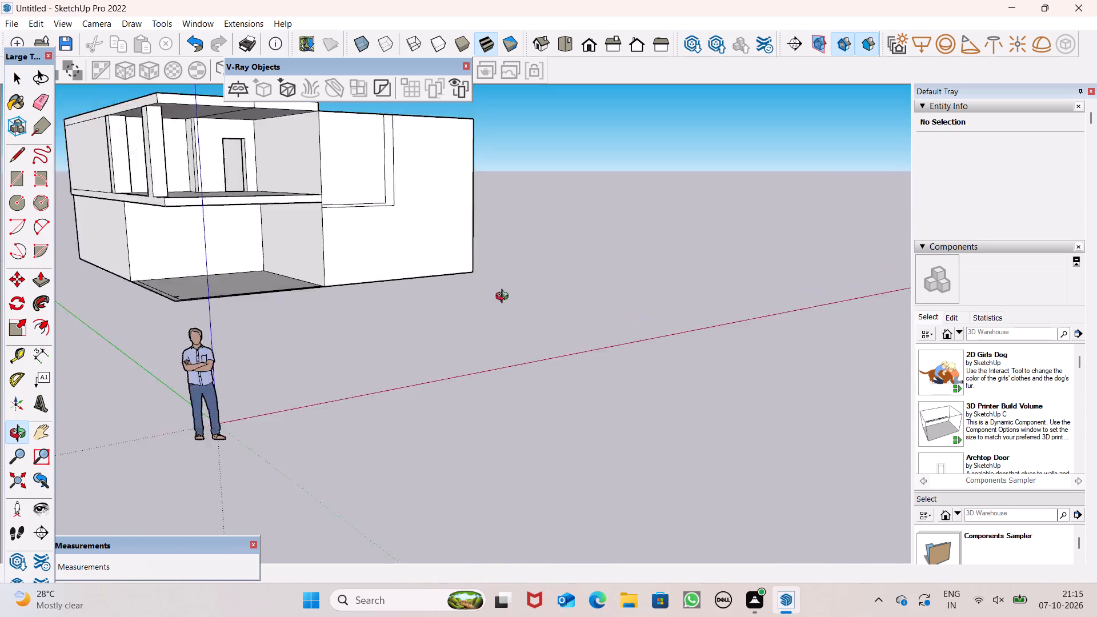
middle_drag(505, 298, 324, 233)
scroll(277, 203, up, 10)
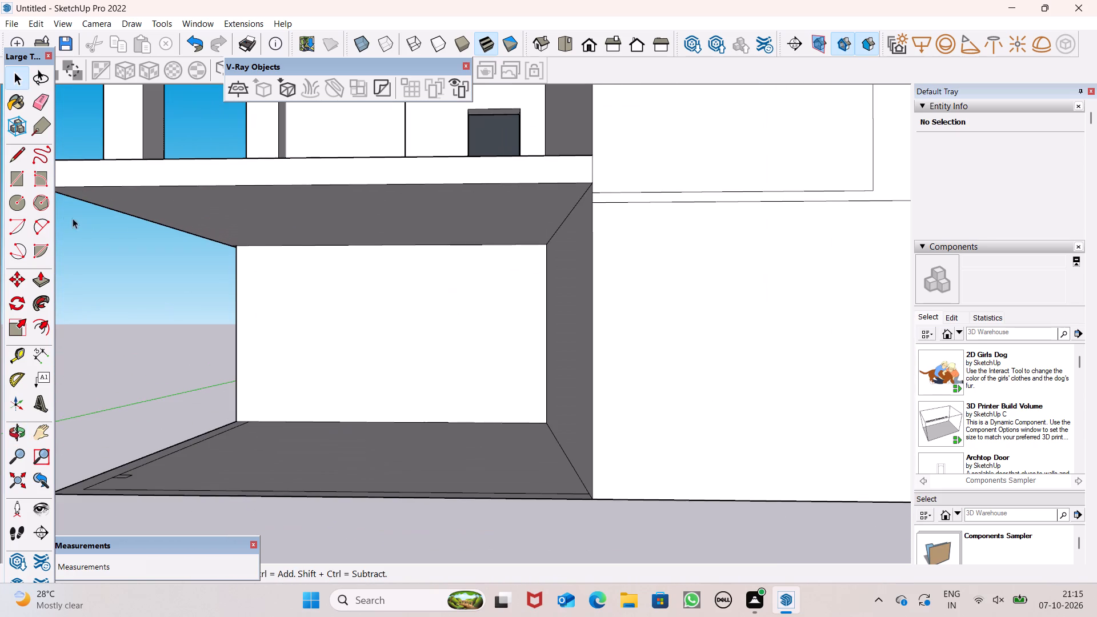
click(33, 278)
drag(295, 223, 298, 230)
click(298, 230)
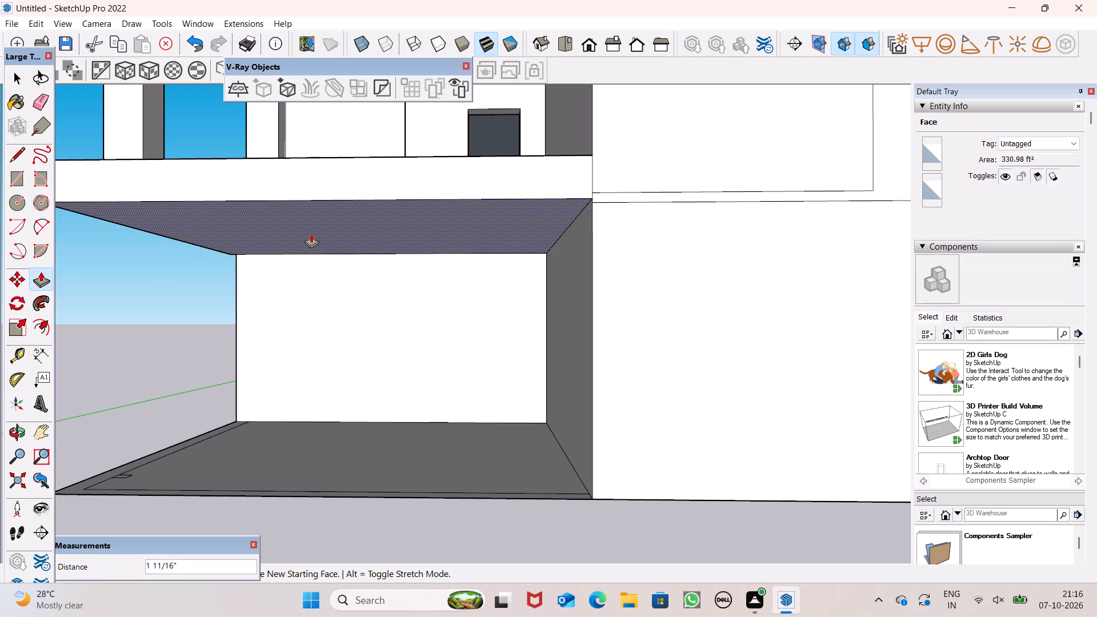
click(311, 234)
key(space)
Draw a 4' by 7' door rectangle rising from the floor on the ground-floor recessed wall beneath the balcony.
scroll(387, 227, down, 1)
scroll(389, 230, up, 1)
scroll(390, 232, down, 4)
middle_drag(415, 249, 434, 294)
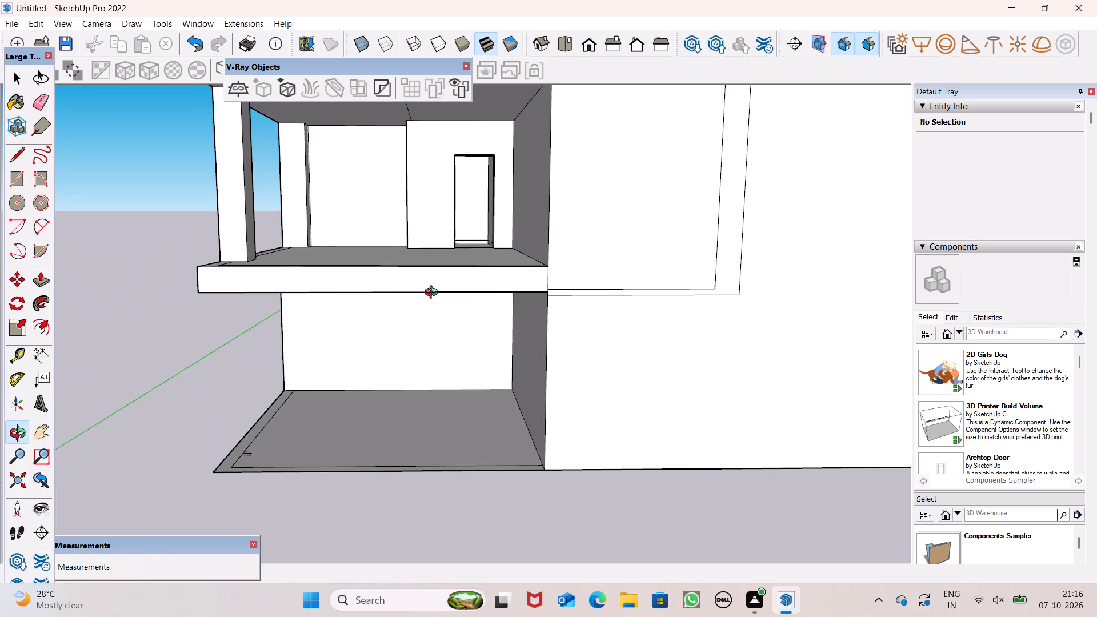
middle_drag(434, 294, 434, 291)
scroll(474, 225, down, 2)
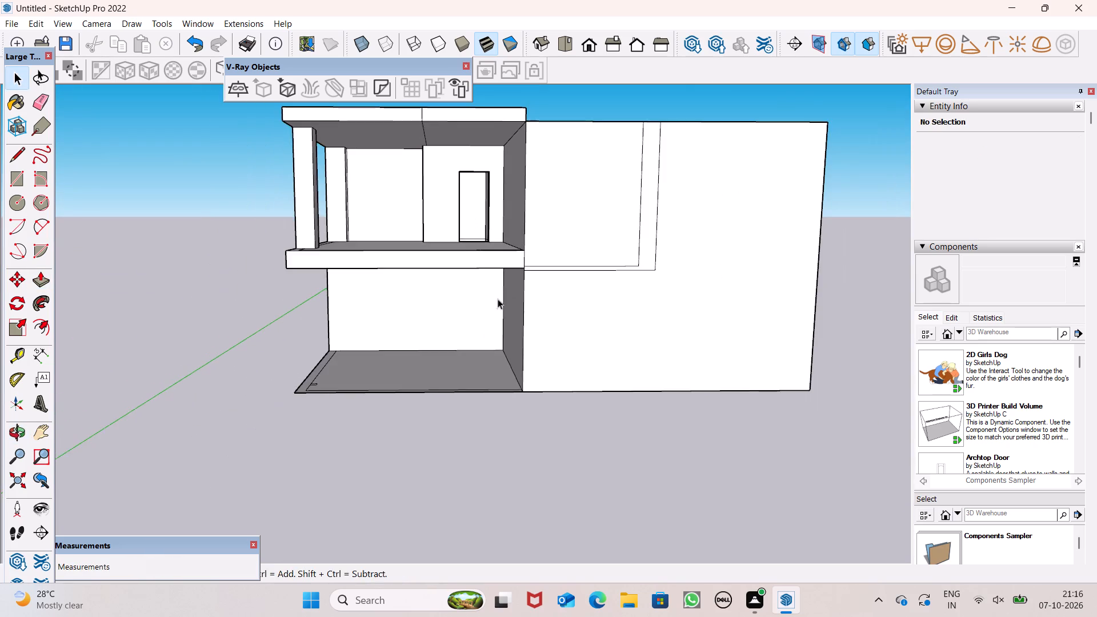
middle_drag(498, 318, 496, 330)
scroll(496, 324, down, 1)
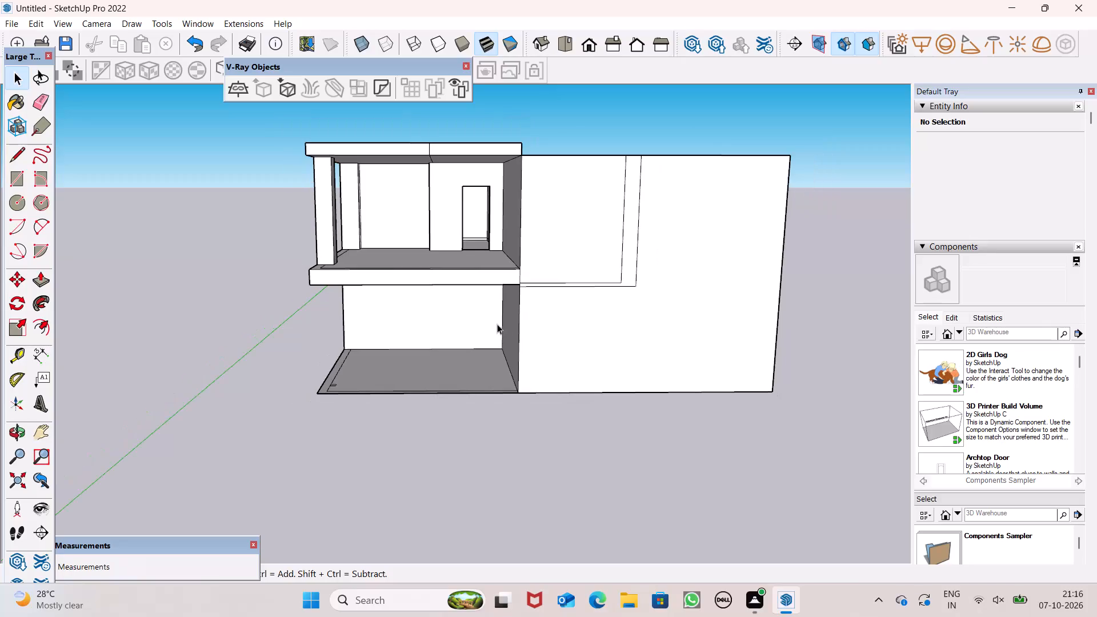
middle_drag(530, 344, 521, 316)
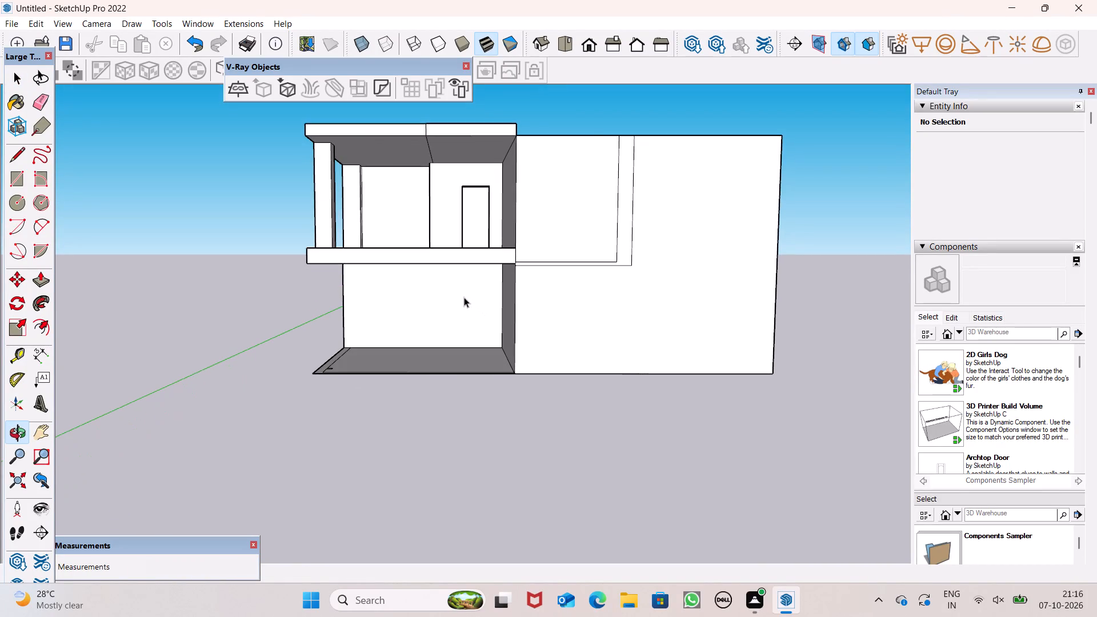
scroll(459, 291, down, 1)
scroll(459, 289, up, 4)
scroll(529, 324, up, 1)
middle_drag(527, 325, 522, 318)
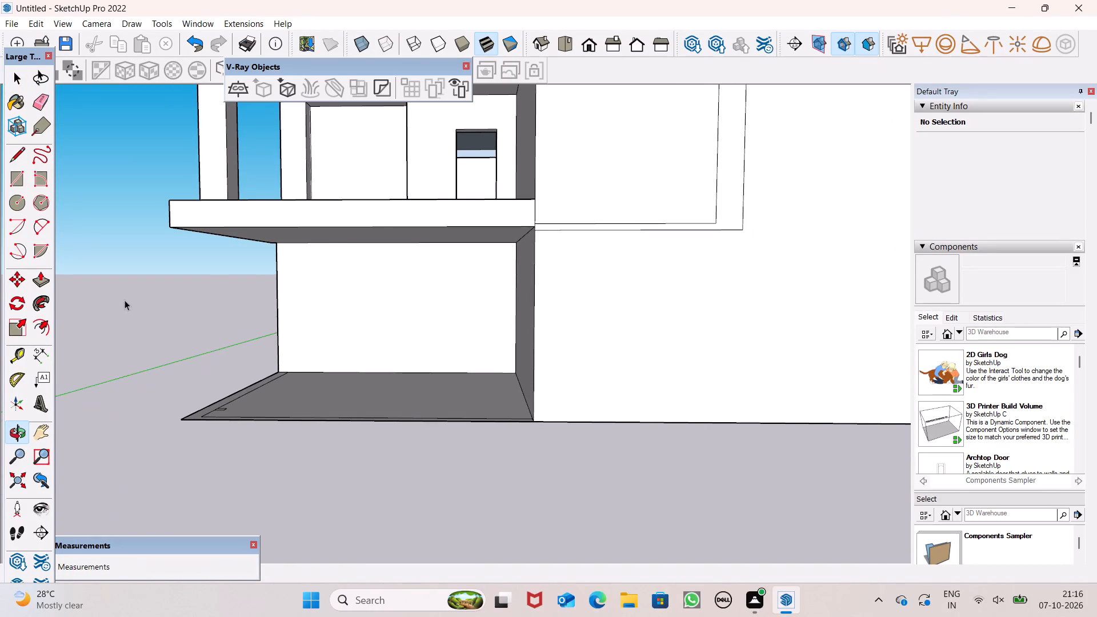
click(17, 183)
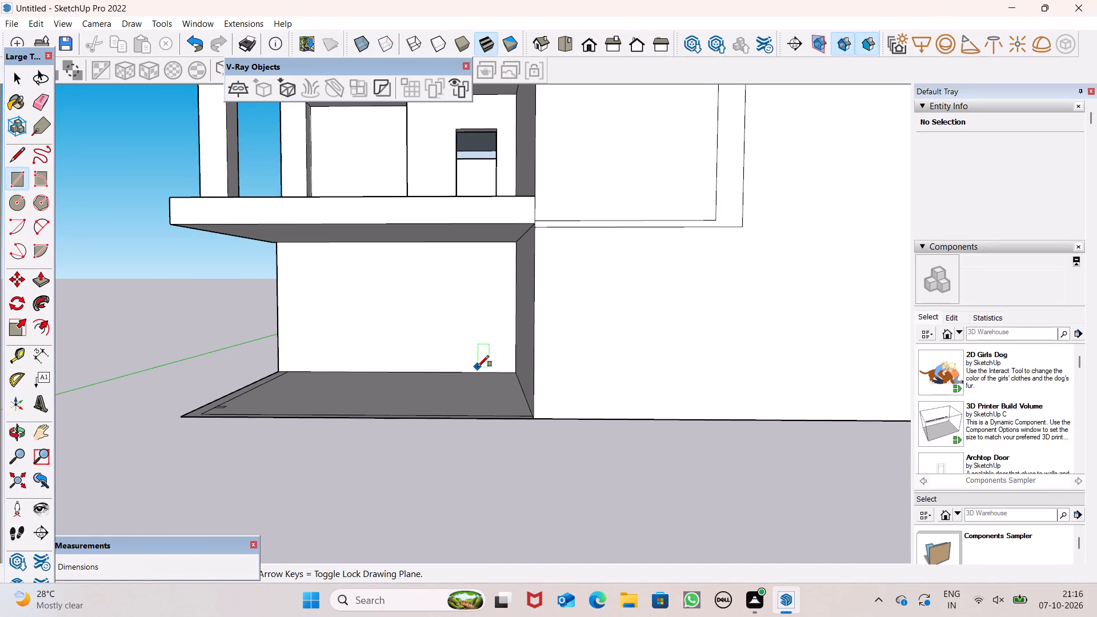
click(477, 369)
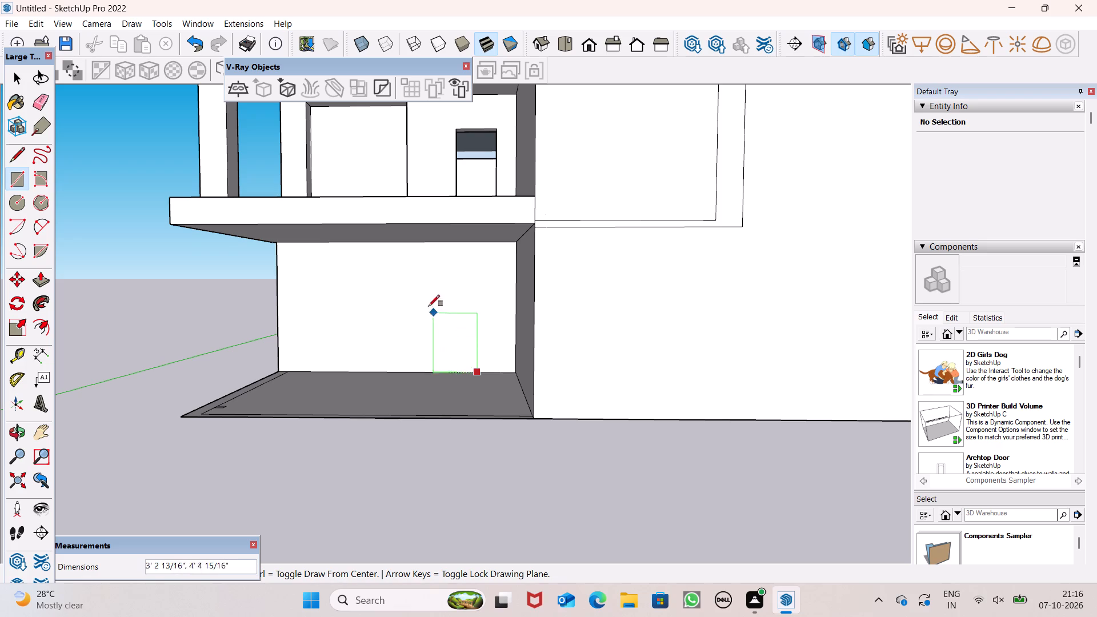
text(4',7')
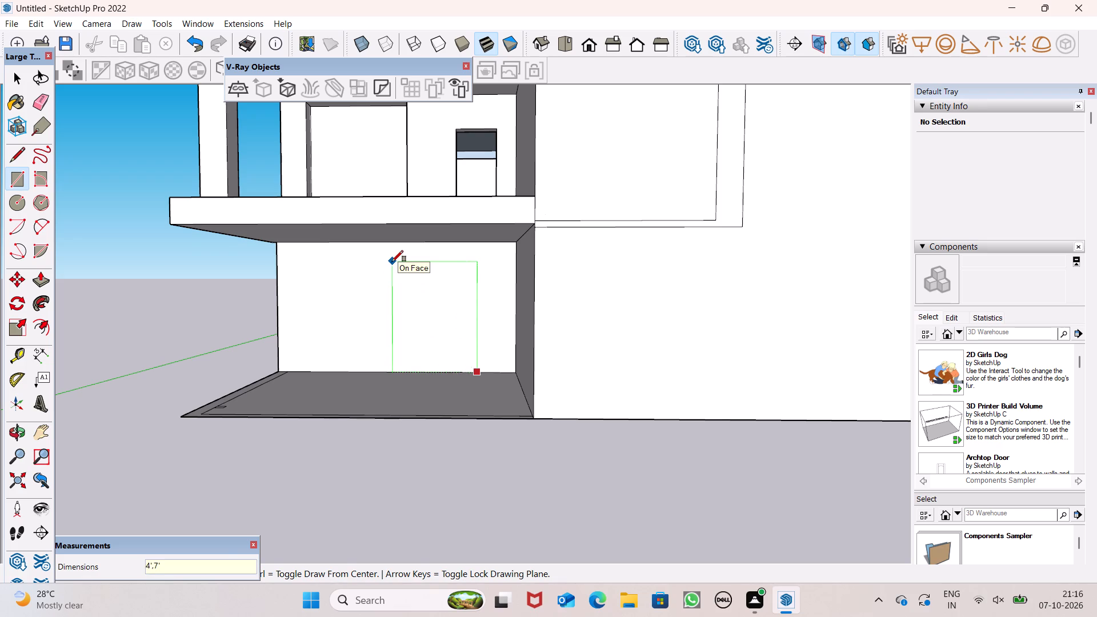
key(Return)
key(space)
click(442, 326)
click(442, 330)
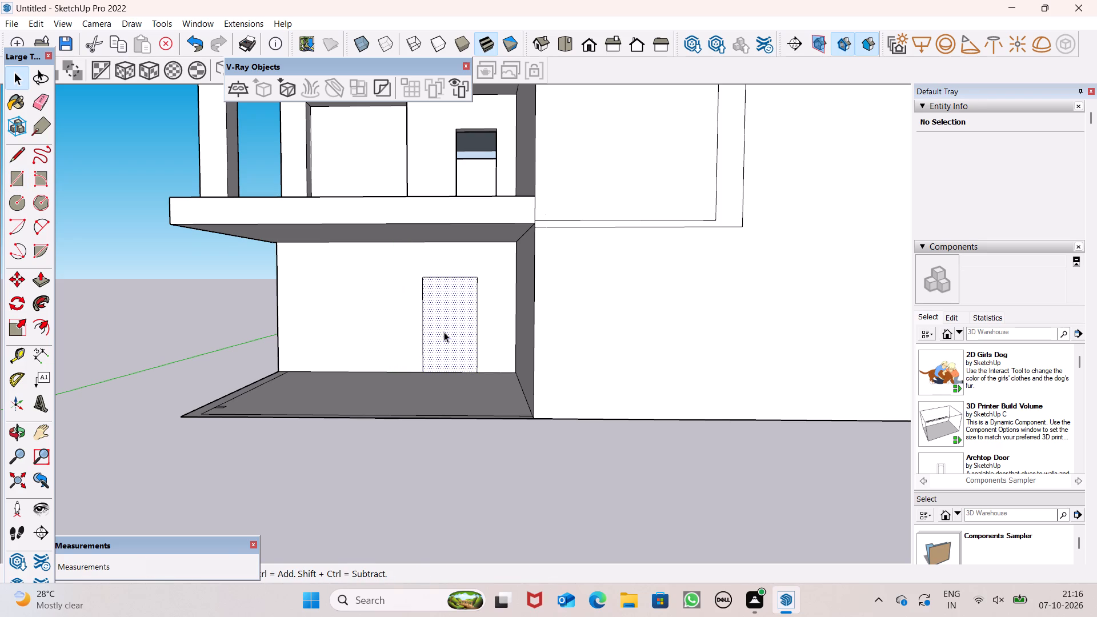
double_click(445, 332)
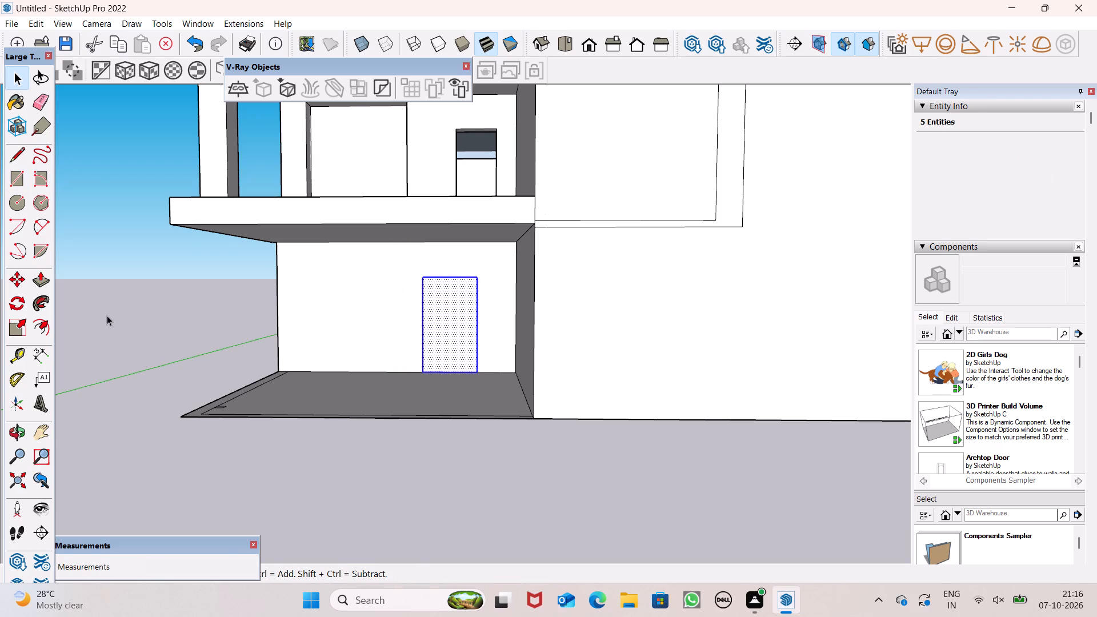
click(107, 314)
Push the ground-floor door rectangle 6" through the wall to cut the door opening.
scroll(451, 313, down, 1)
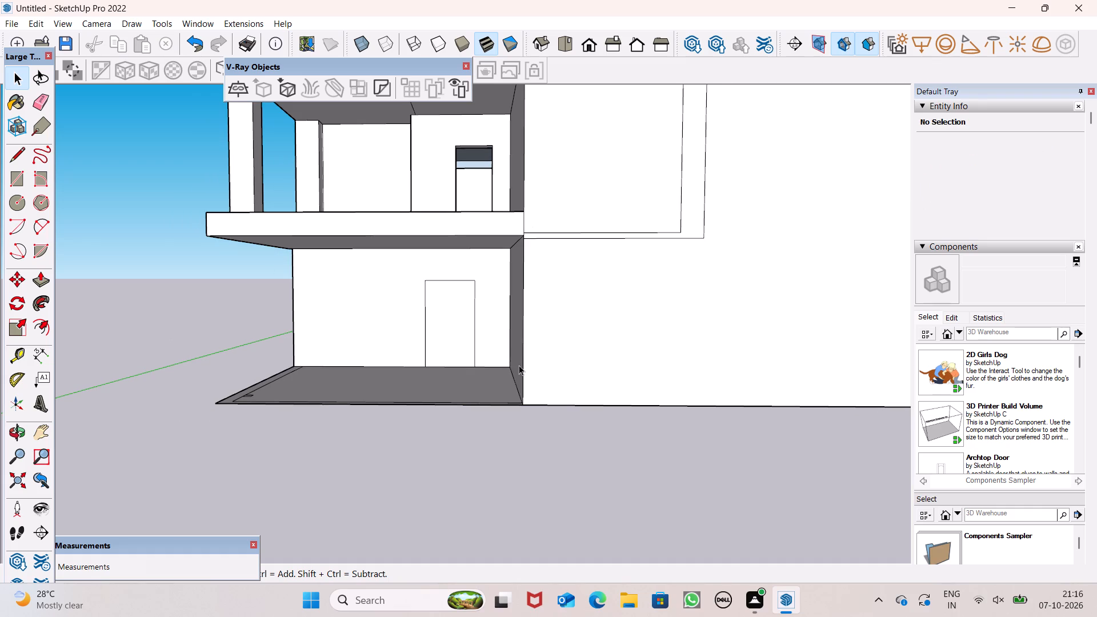
middle_drag(513, 363, 511, 387)
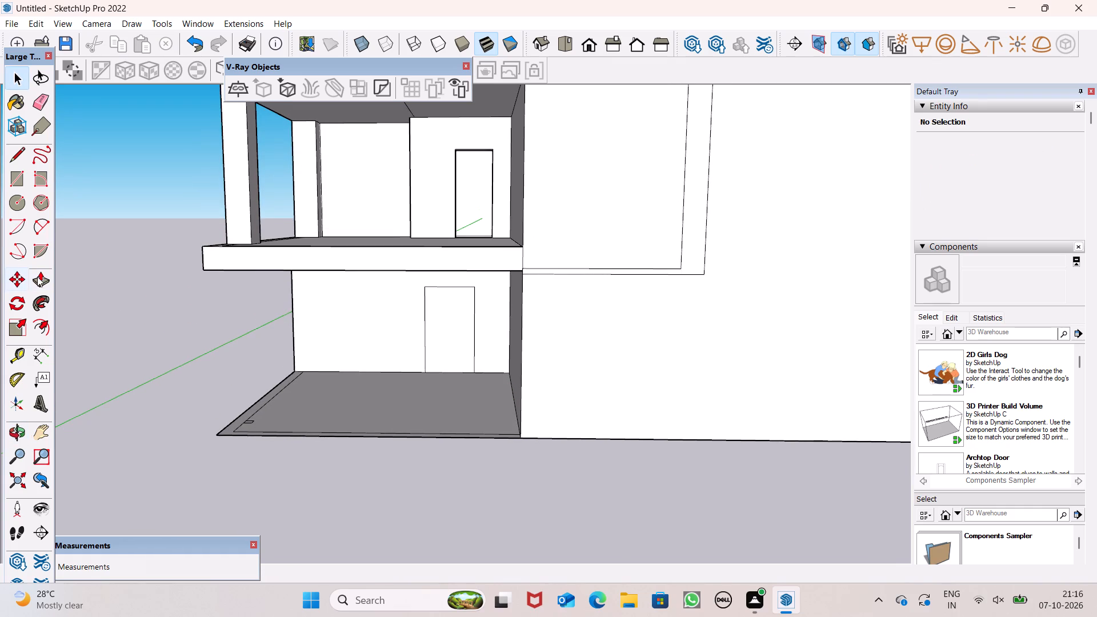
click(37, 277)
drag(450, 352, 453, 346)
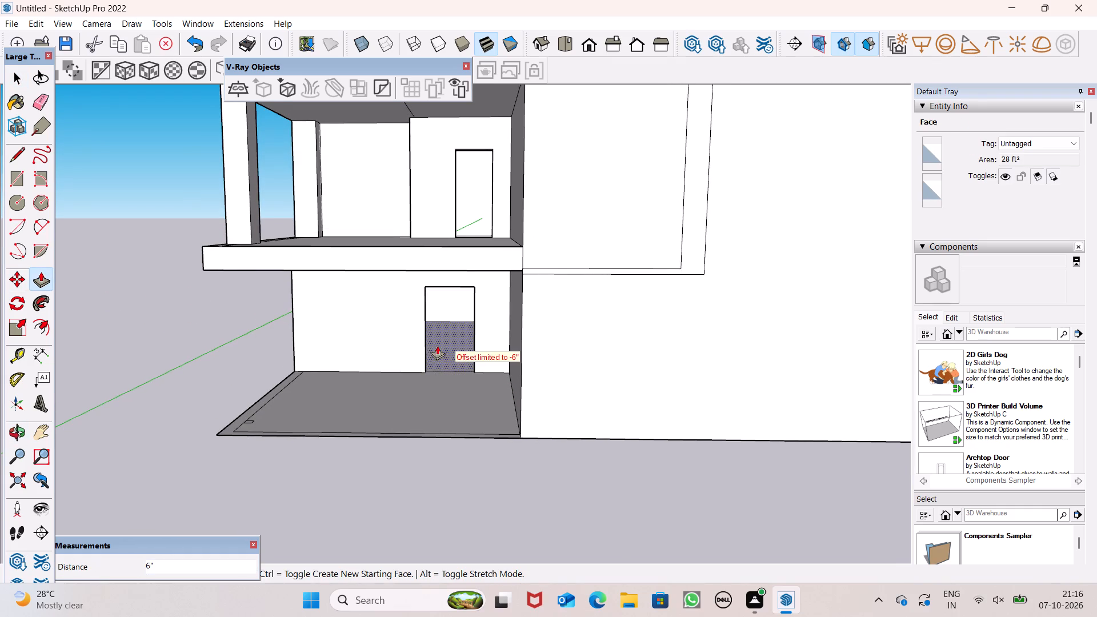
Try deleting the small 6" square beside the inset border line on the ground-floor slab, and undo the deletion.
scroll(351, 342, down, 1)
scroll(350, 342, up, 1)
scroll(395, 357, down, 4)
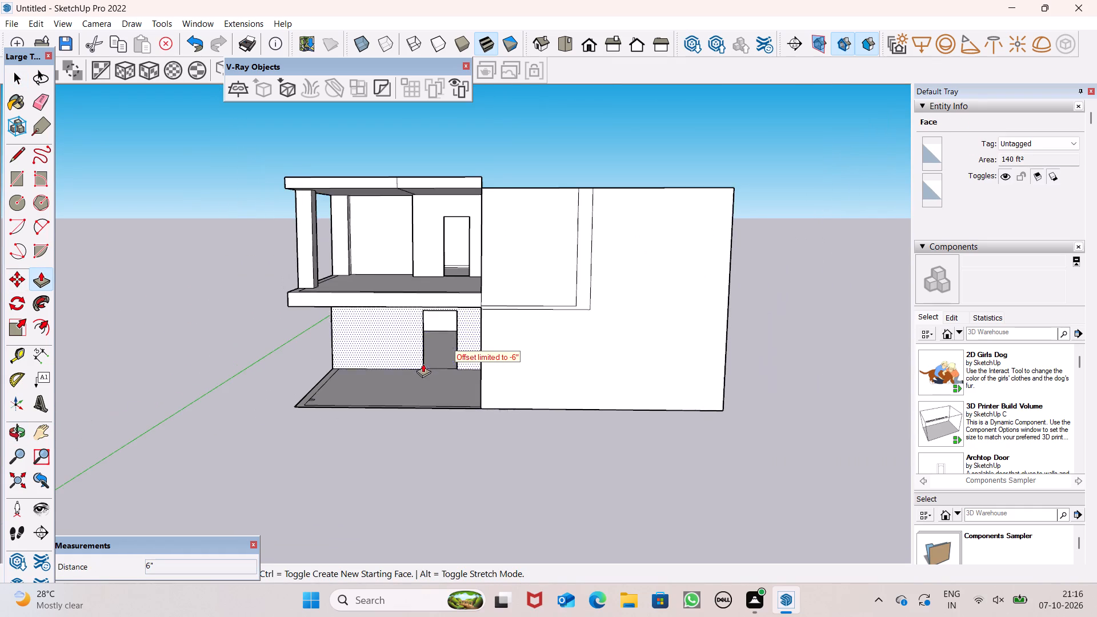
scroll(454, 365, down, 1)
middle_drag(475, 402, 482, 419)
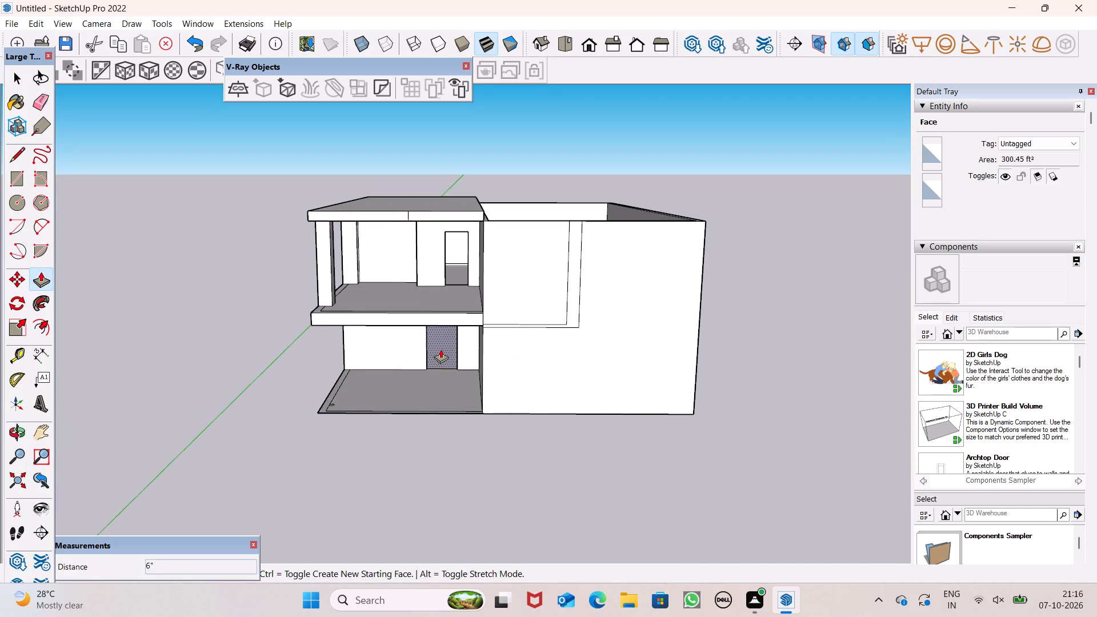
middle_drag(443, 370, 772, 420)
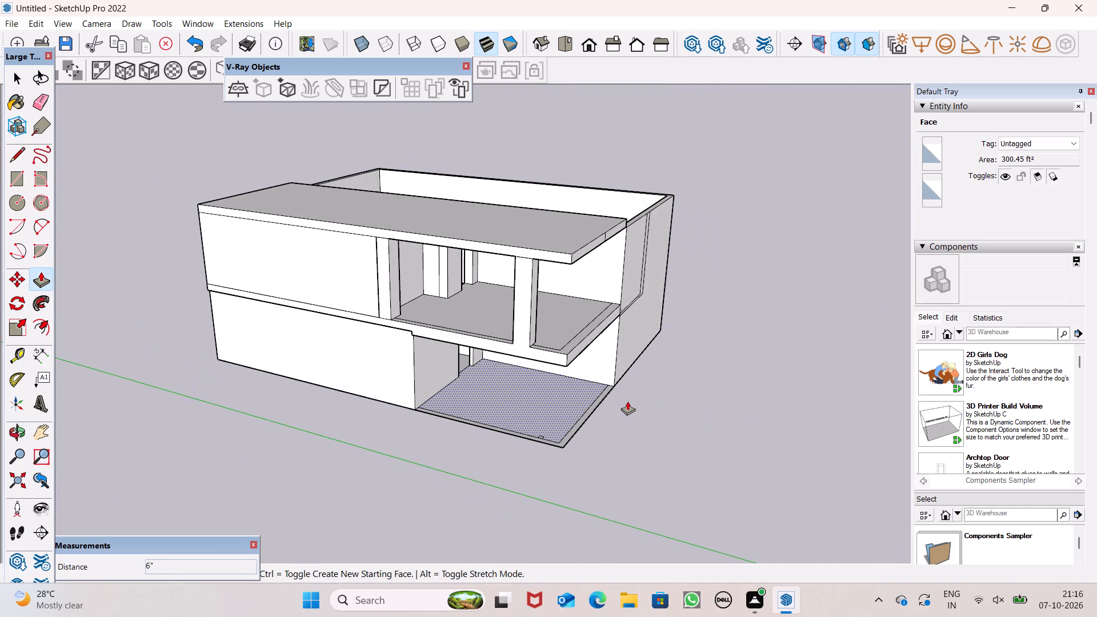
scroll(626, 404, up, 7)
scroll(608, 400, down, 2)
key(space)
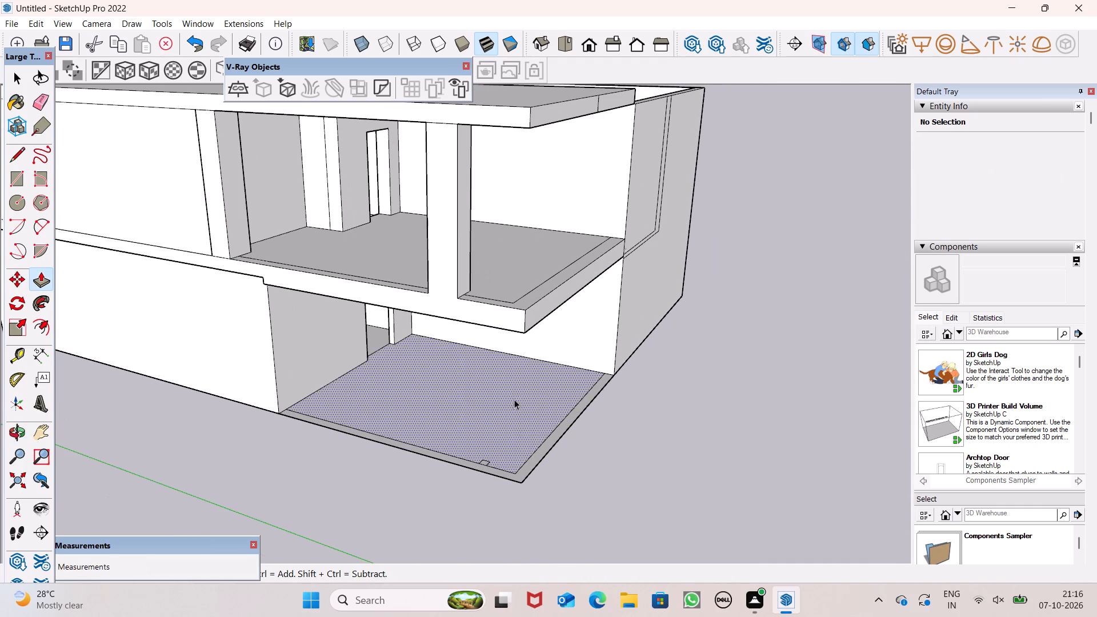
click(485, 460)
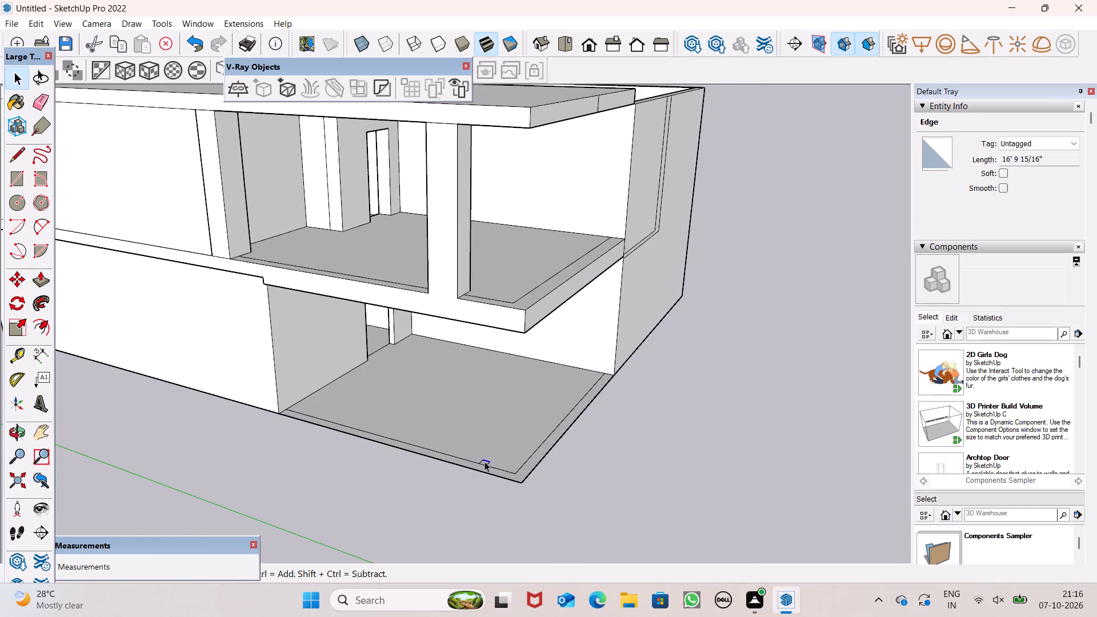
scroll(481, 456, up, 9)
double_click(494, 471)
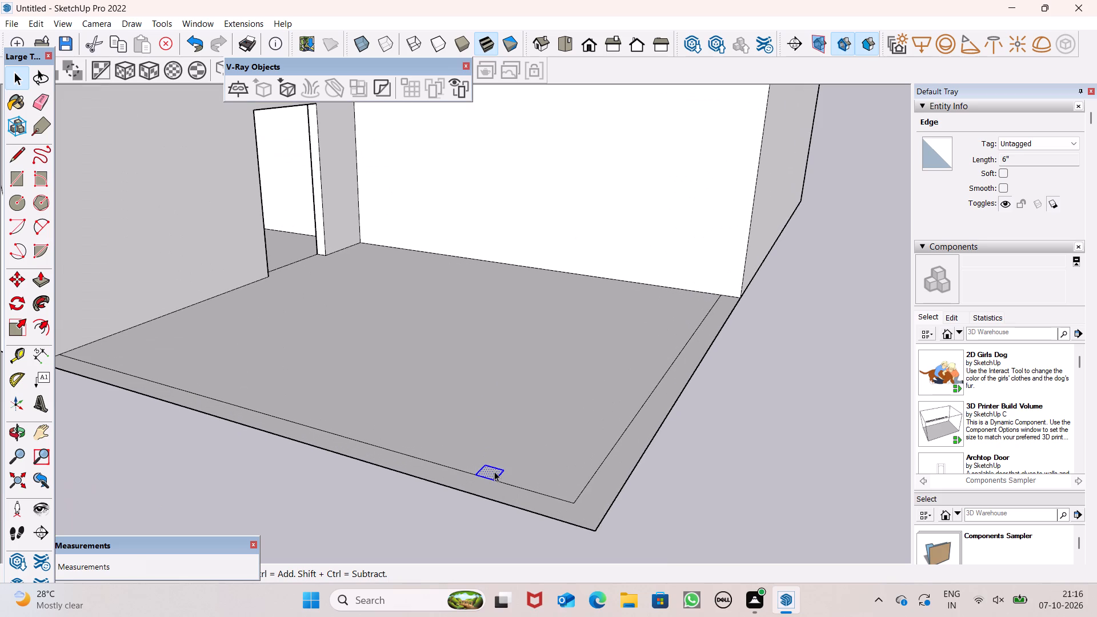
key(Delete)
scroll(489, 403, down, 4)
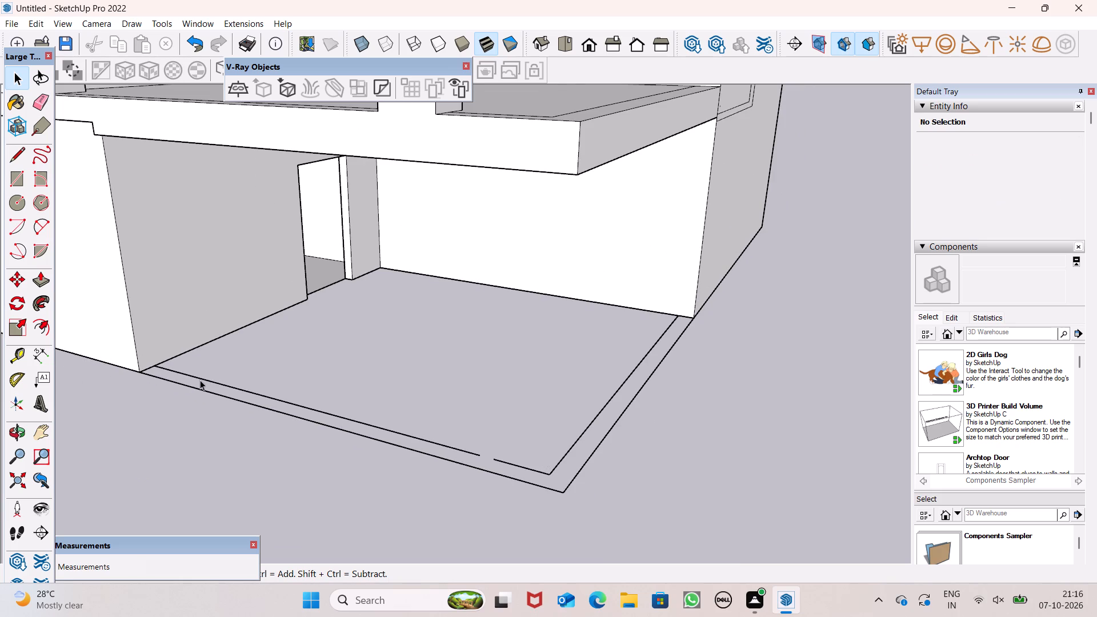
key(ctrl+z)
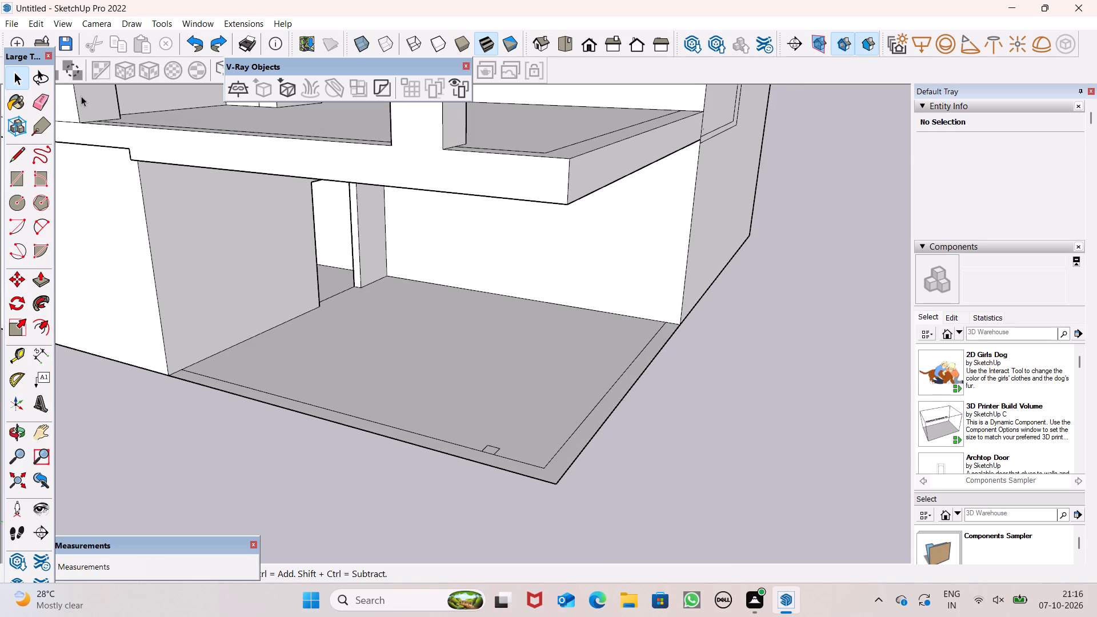
Erase the three protruding edges of the small 6" square on the ground-floor slab, keeping the inset border line.
click(36, 106)
scroll(555, 479, up, 6)
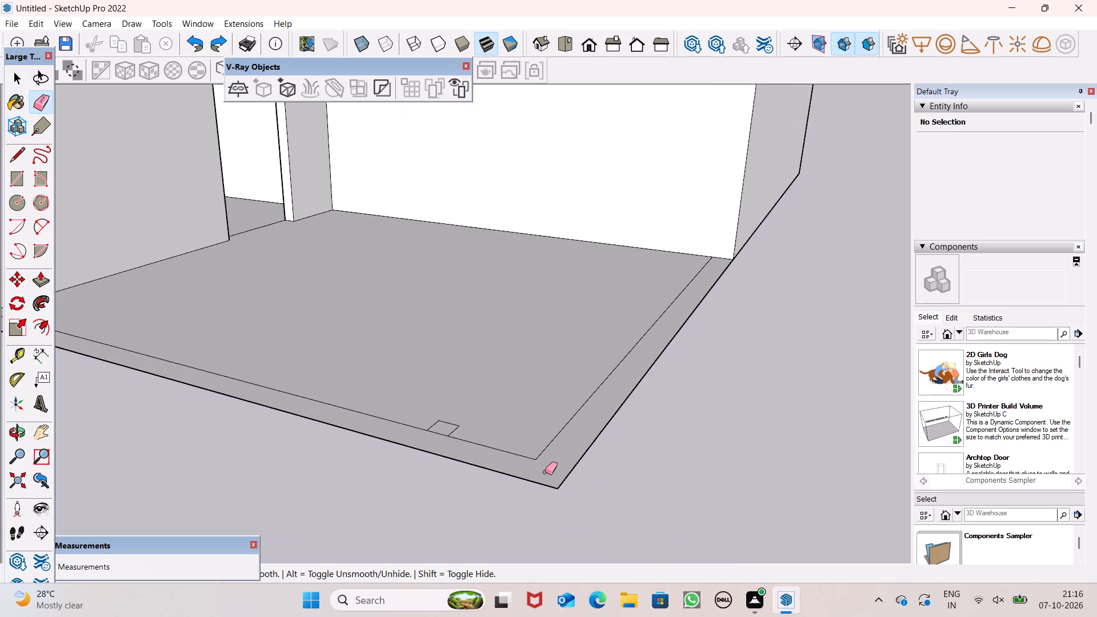
scroll(505, 448, up, 7)
drag(392, 398, 402, 411)
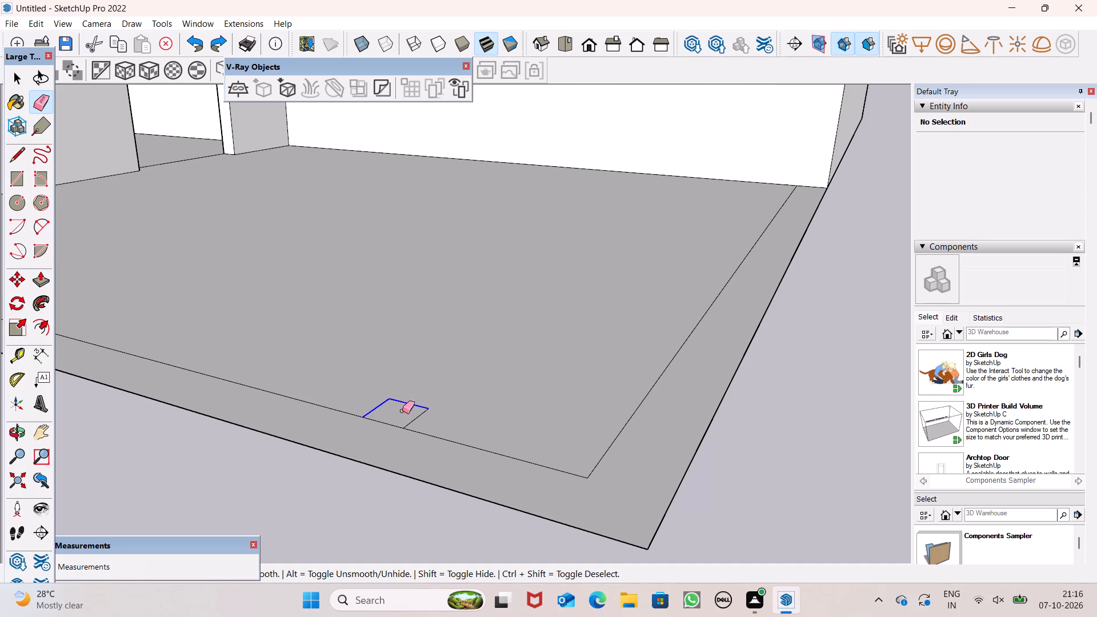
drag(402, 411, 421, 424)
key(space)
scroll(456, 384, down, 6)
scroll(522, 384, down, 4)
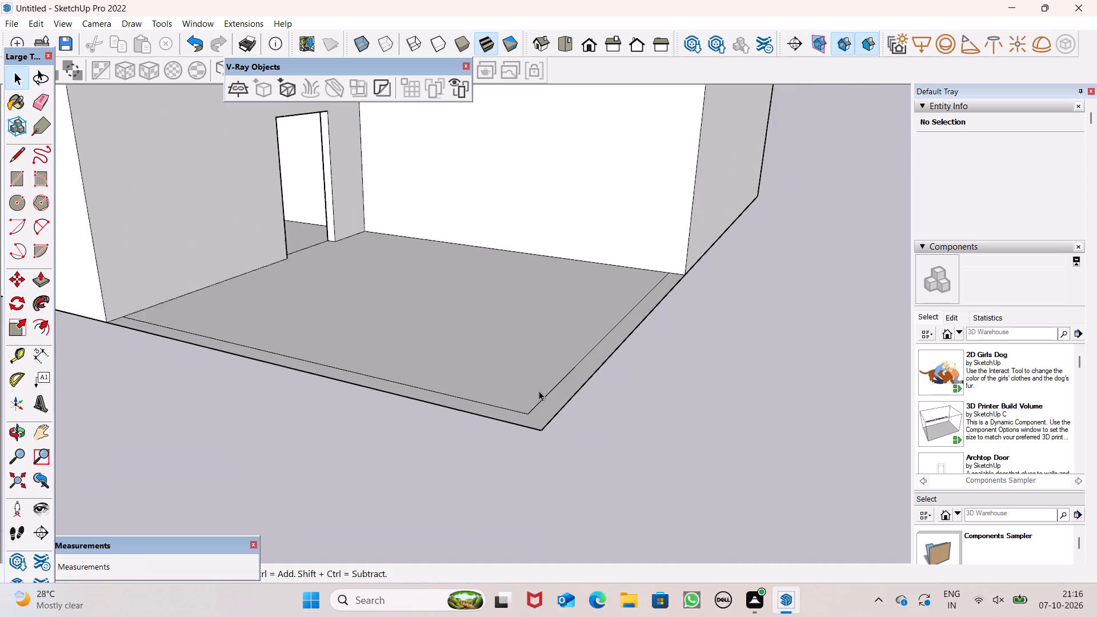
scroll(539, 391, down, 9)
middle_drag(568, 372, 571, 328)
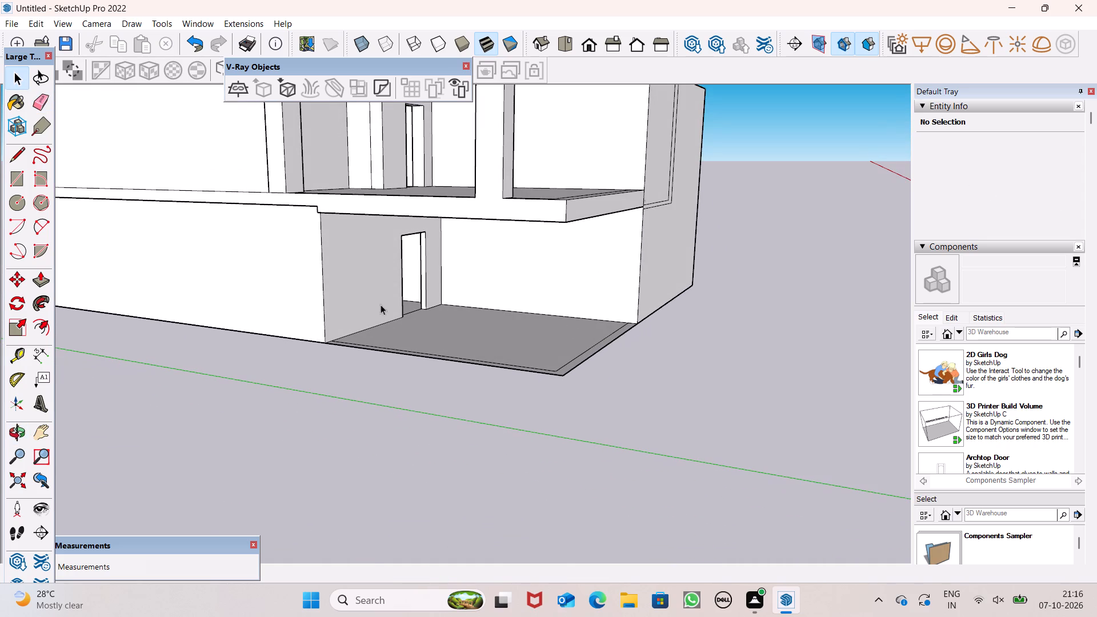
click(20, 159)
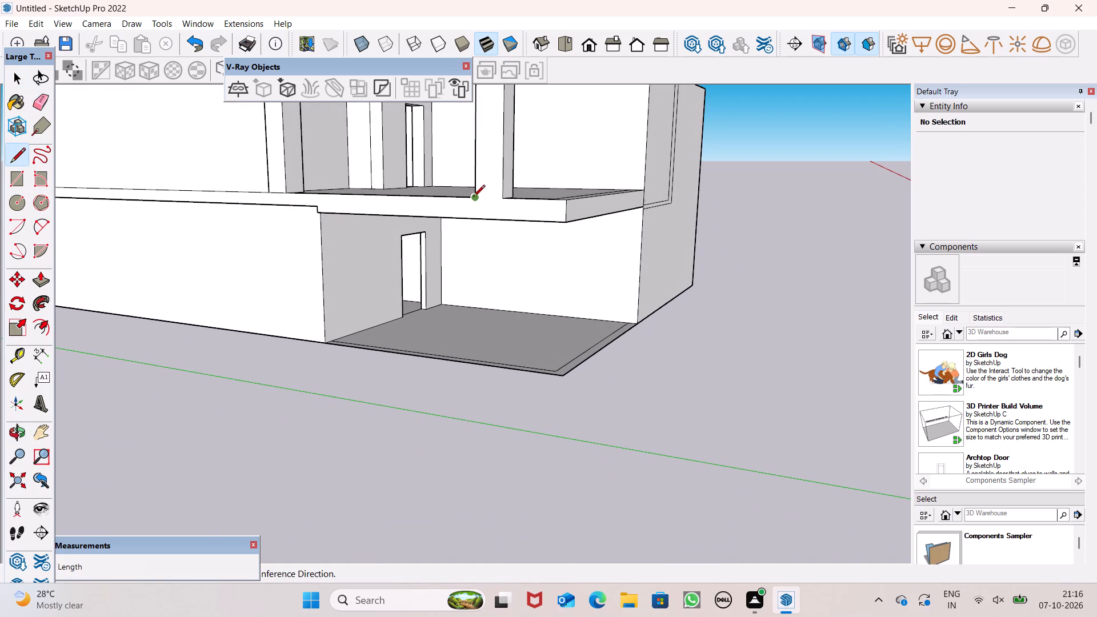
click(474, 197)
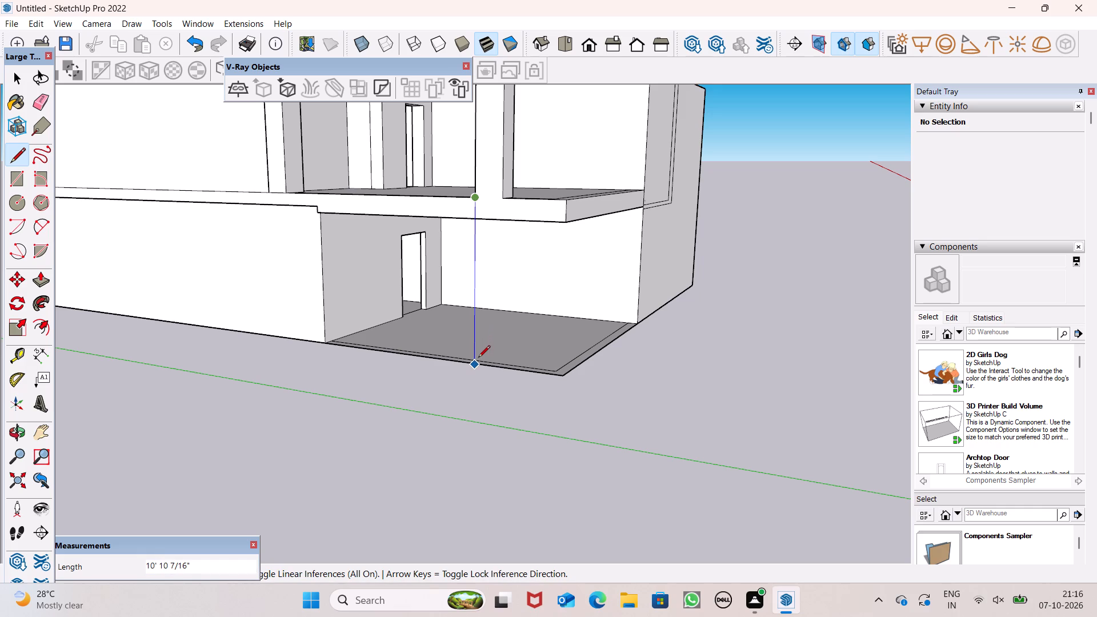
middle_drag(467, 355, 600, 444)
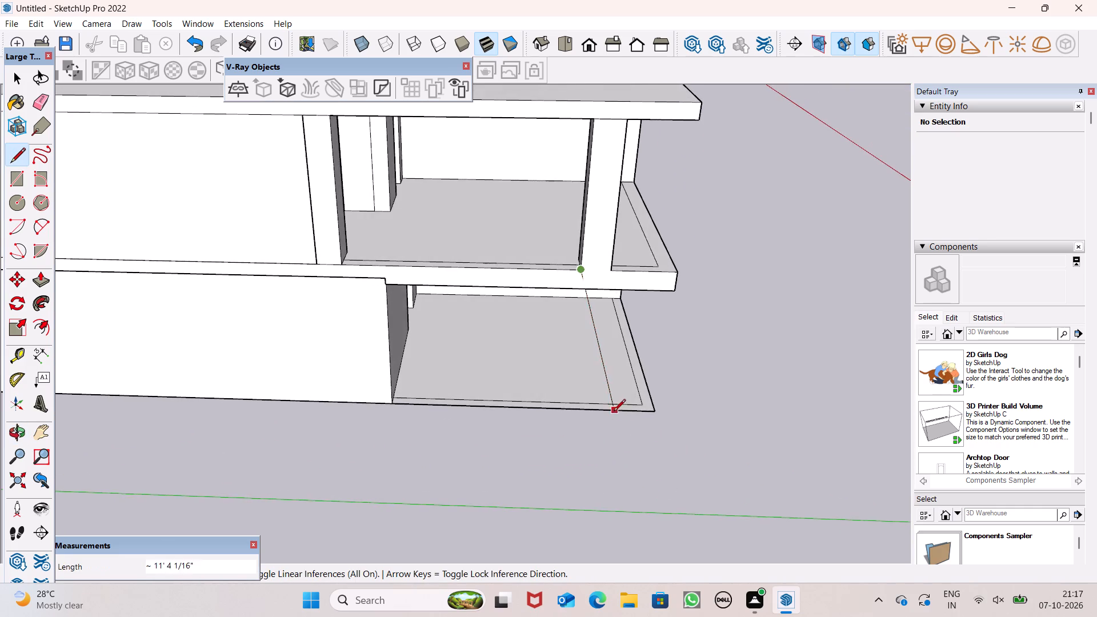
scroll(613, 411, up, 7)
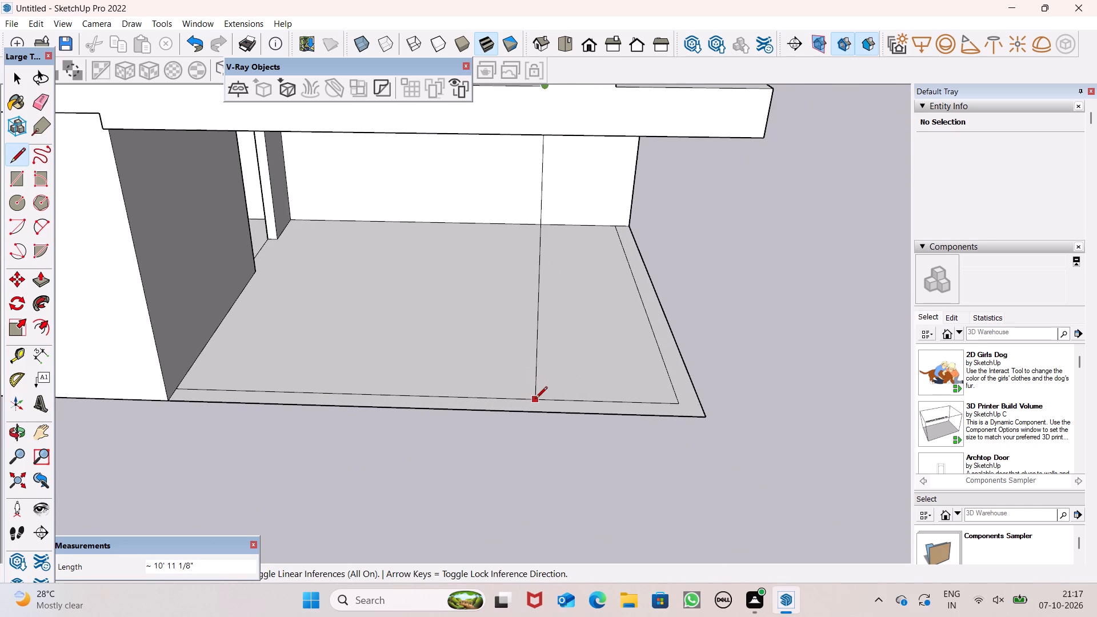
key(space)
Draw a vertical line in segments from the balcony column's base corner down towards the ground-floor slab's inset border line.
scroll(515, 373, down, 9)
middle_drag(555, 356, 489, 194)
scroll(552, 233, down, 2)
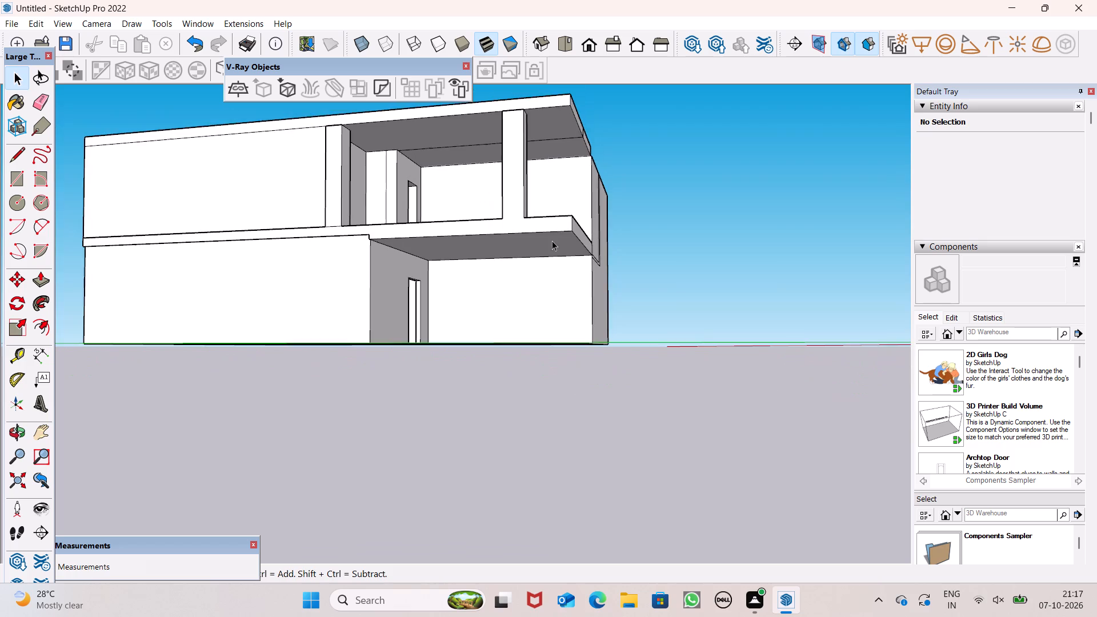
middle_drag(555, 257, 578, 436)
scroll(552, 357, up, 2)
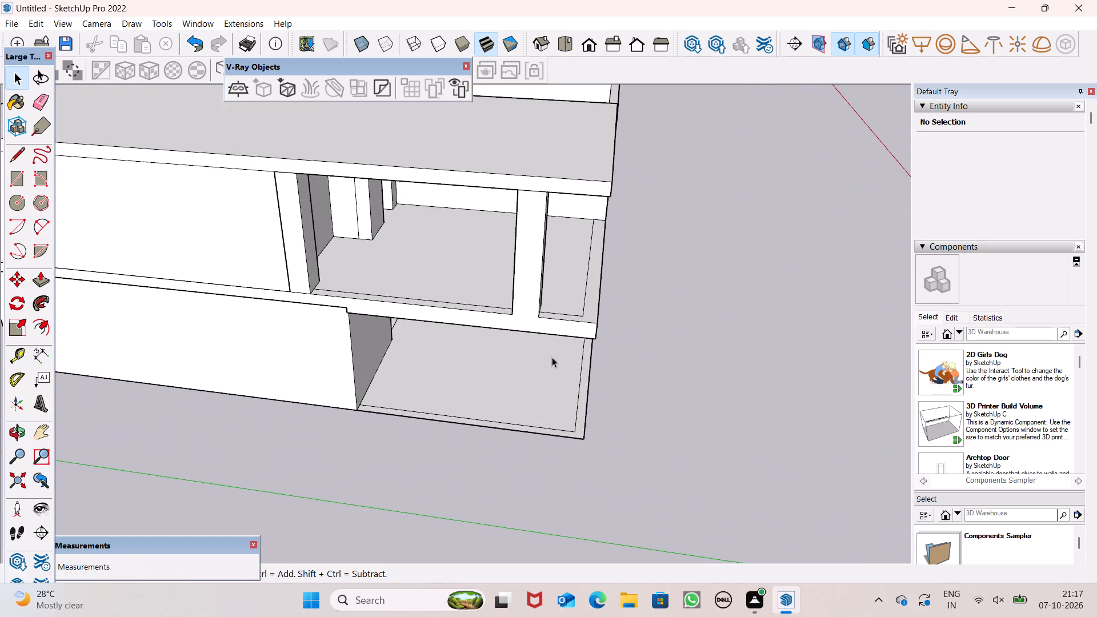
scroll(555, 360, down, 4)
middle_drag(563, 379, 592, 426)
scroll(592, 427, up, 1)
scroll(584, 380, up, 6)
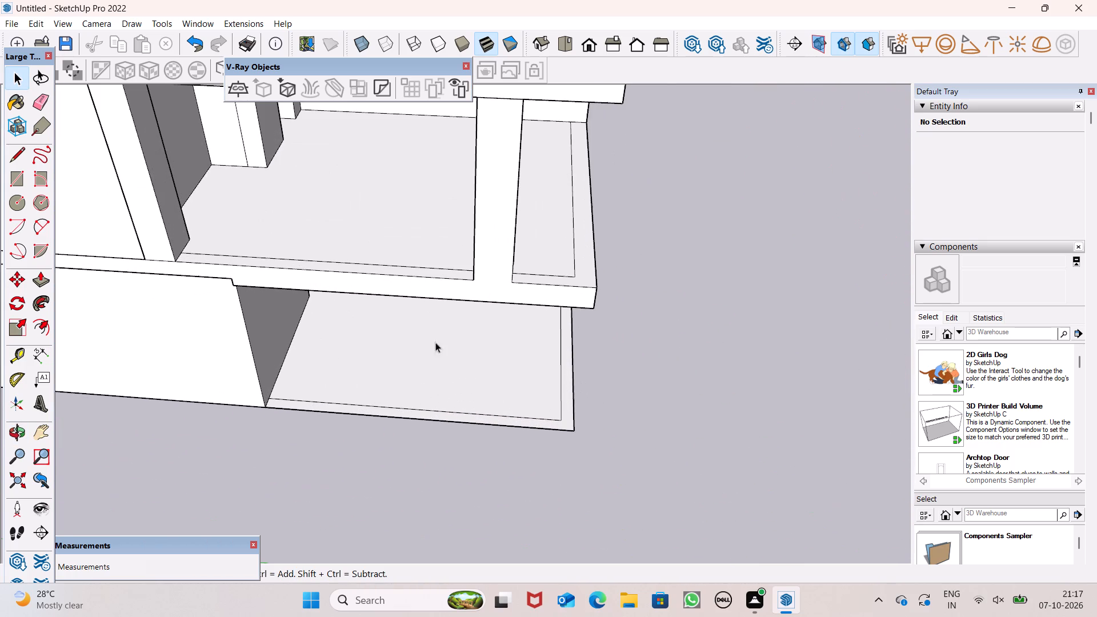
click(14, 159)
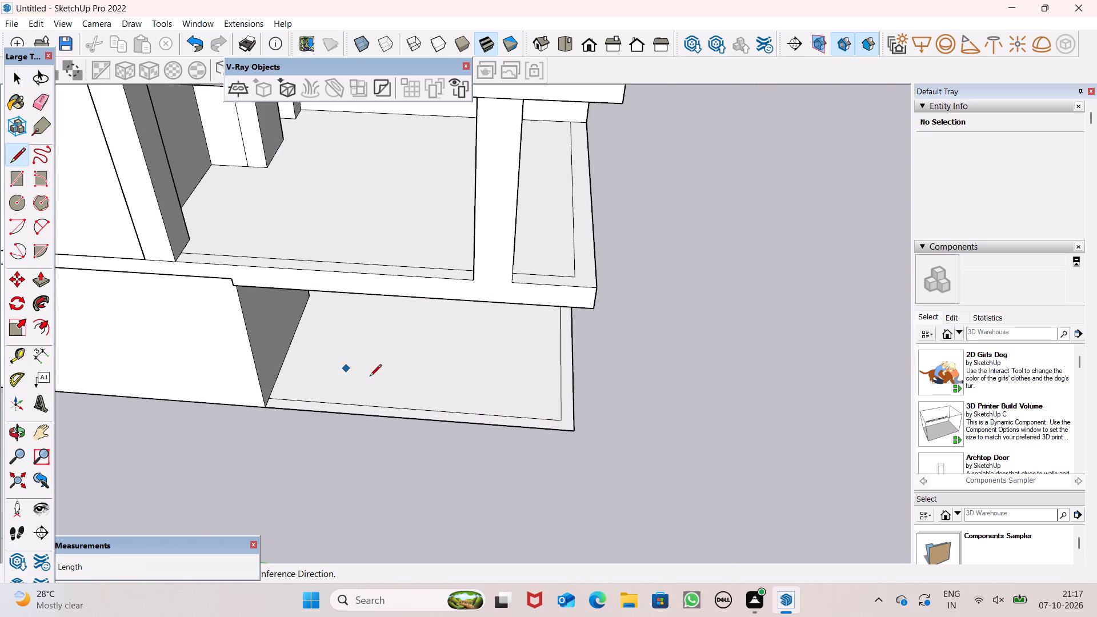
click(473, 283)
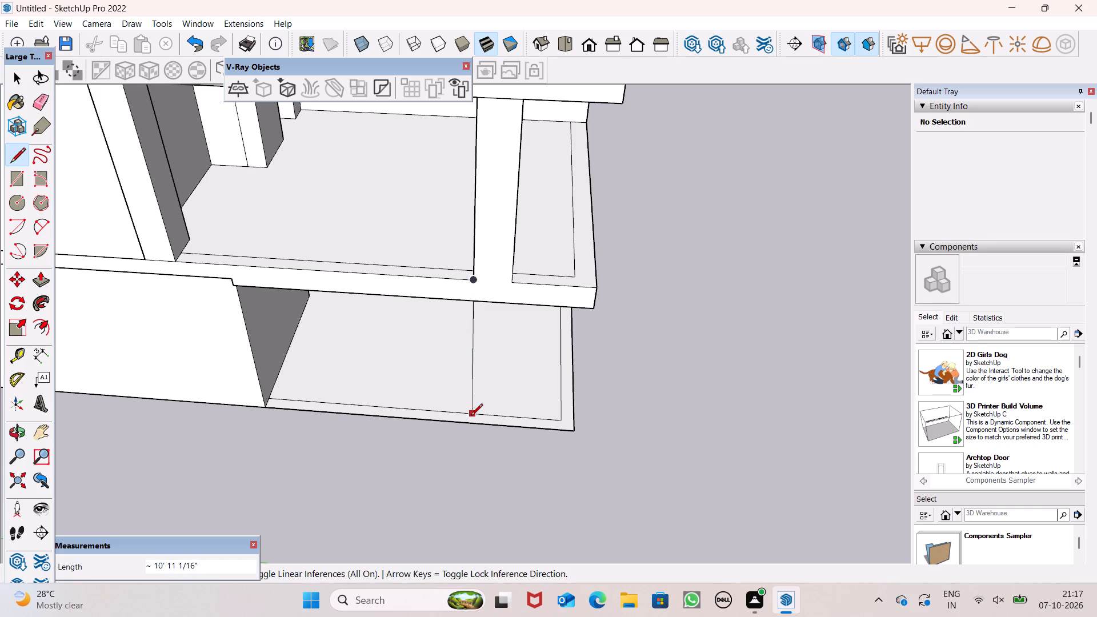
scroll(472, 416, up, 3)
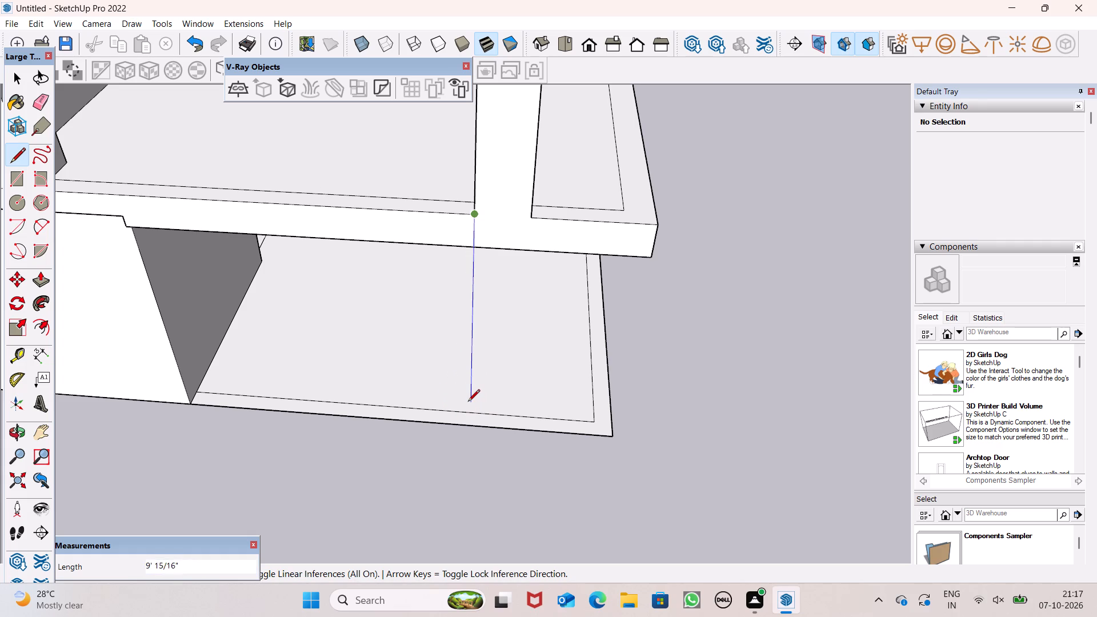
click(469, 407)
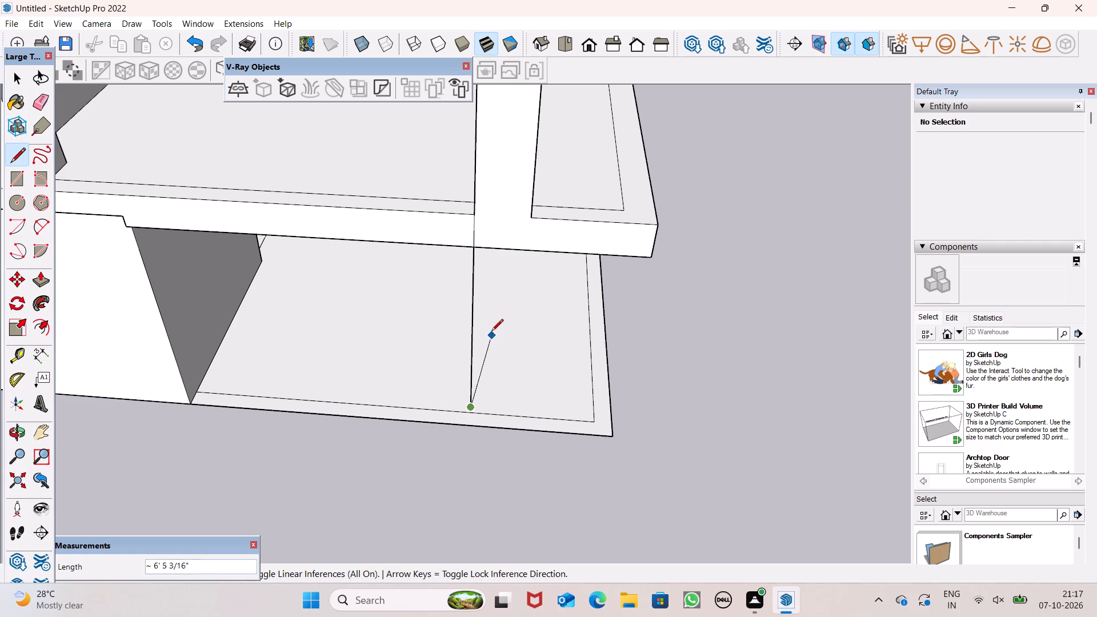
scroll(475, 411, up, 8)
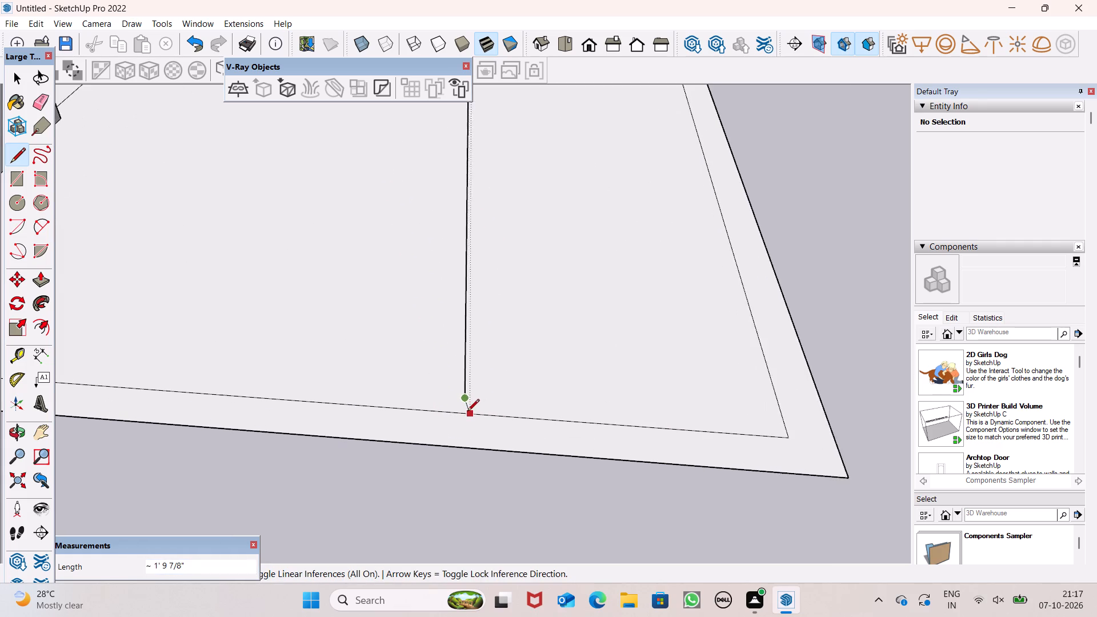
scroll(467, 412, up, 2)
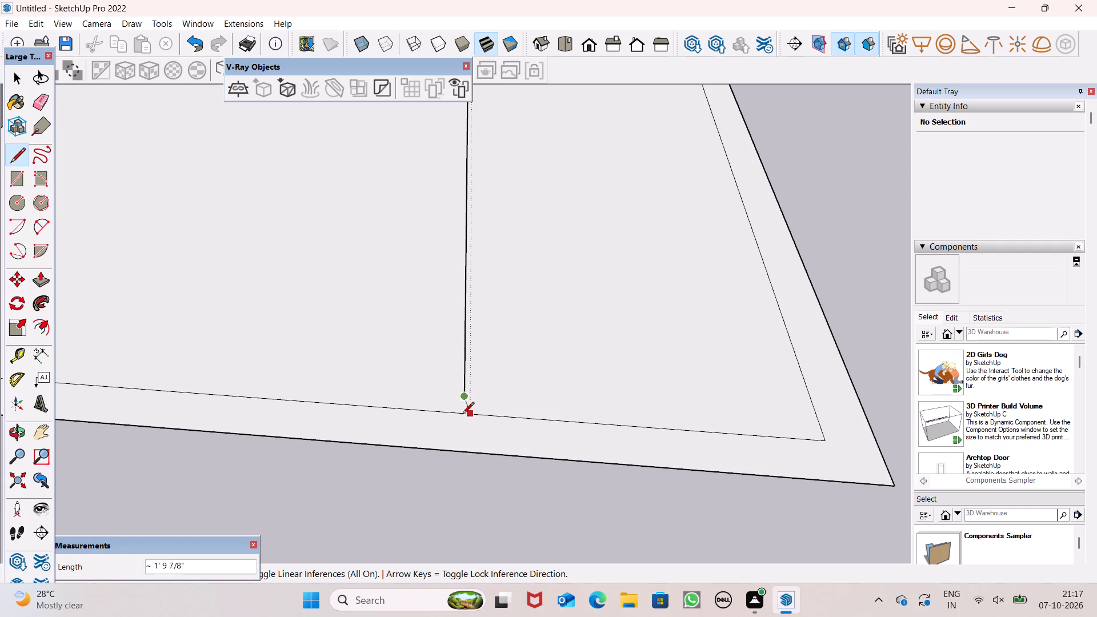
middle_drag(462, 410, 470, 370)
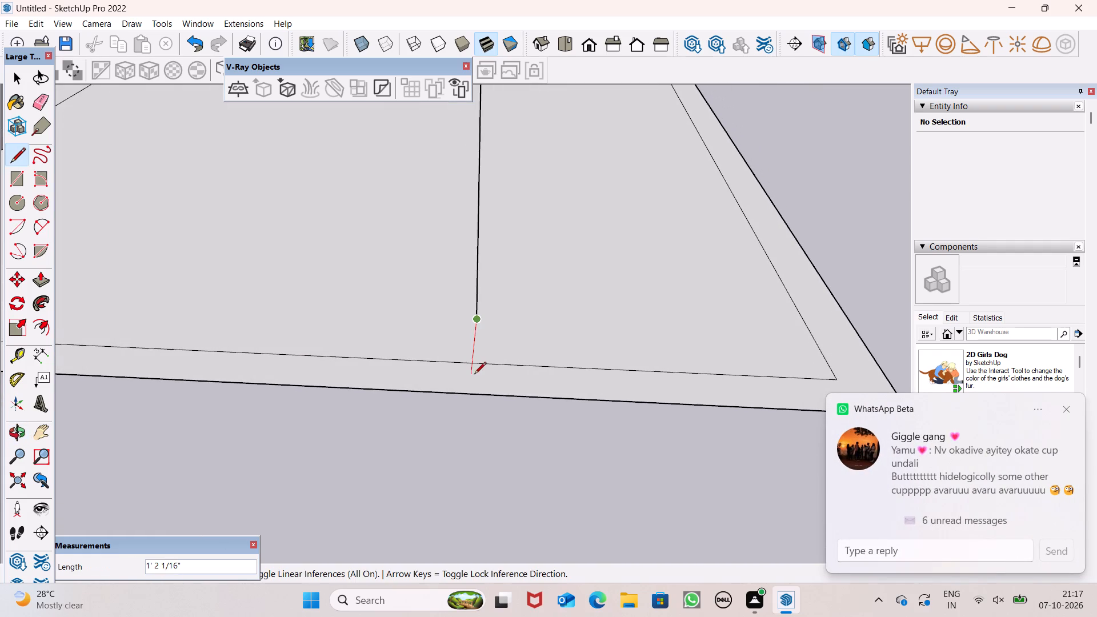
click(1071, 415)
scroll(469, 334, up, 5)
scroll(470, 351, down, 1)
scroll(471, 356, up, 2)
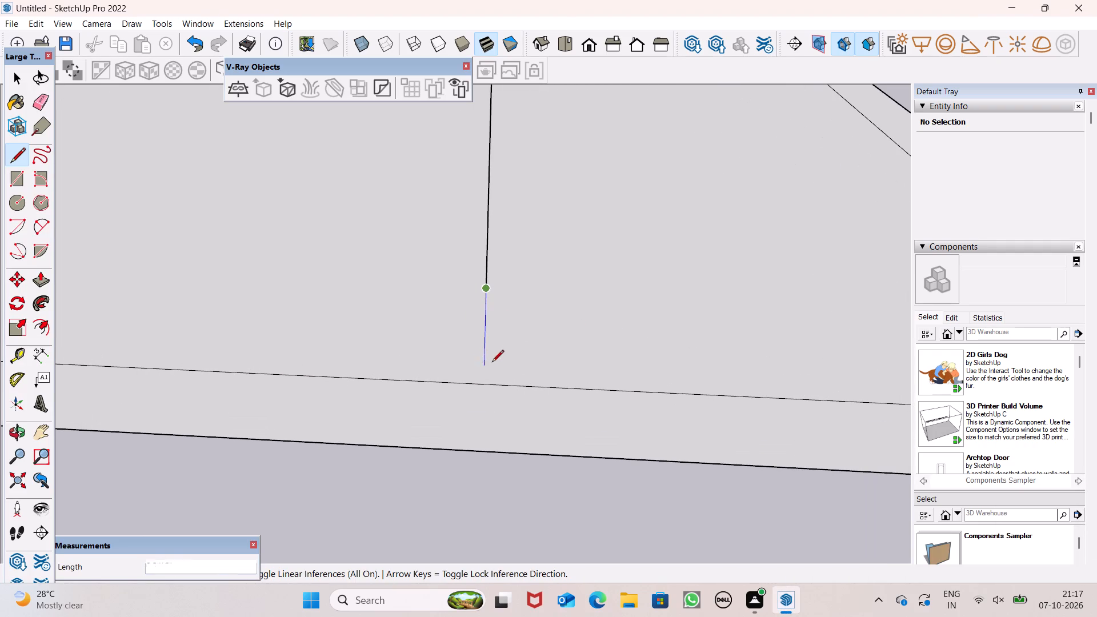
click(490, 368)
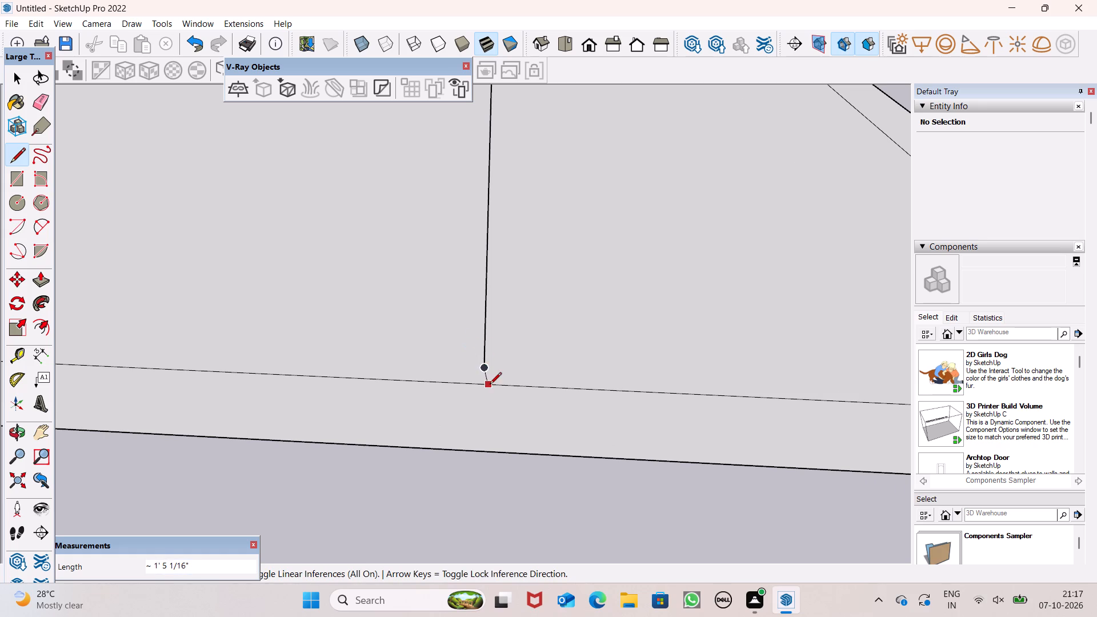
scroll(479, 383, up, 13)
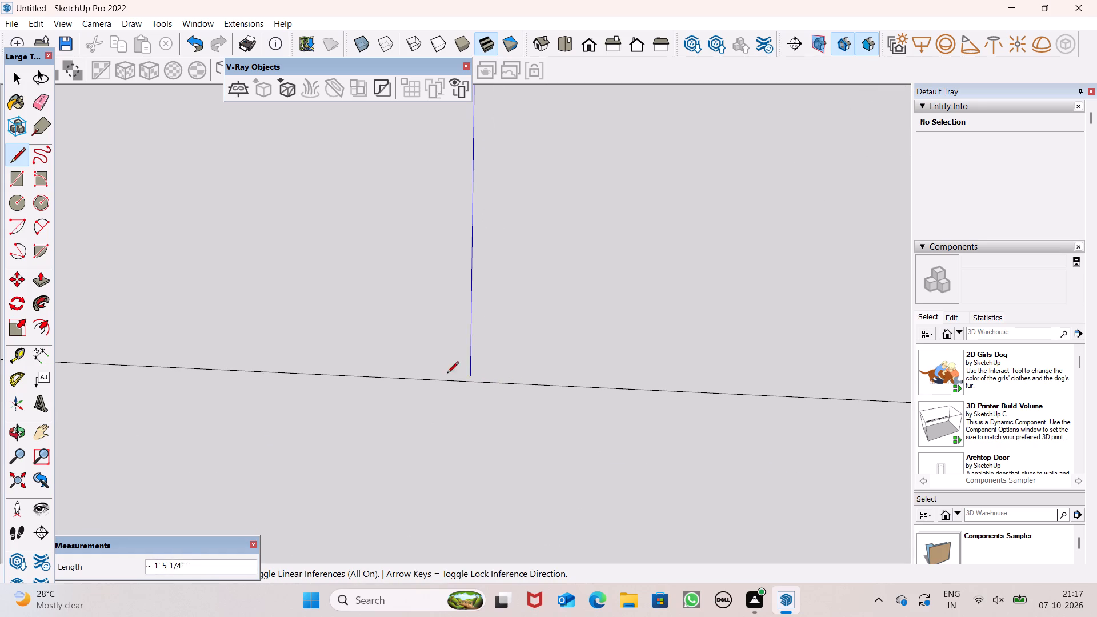
click(468, 395)
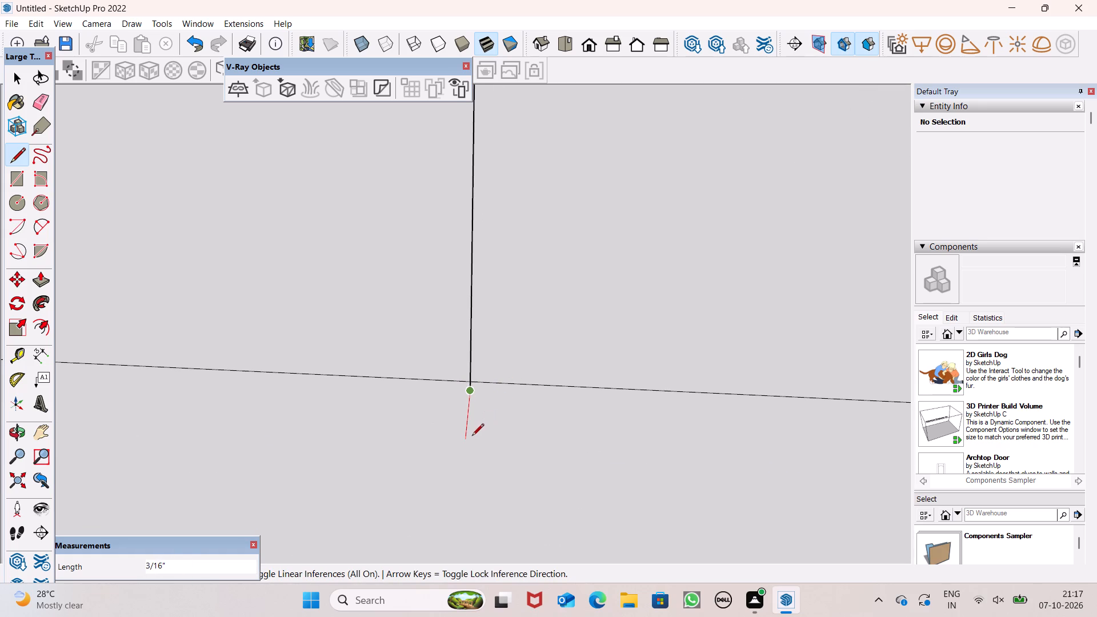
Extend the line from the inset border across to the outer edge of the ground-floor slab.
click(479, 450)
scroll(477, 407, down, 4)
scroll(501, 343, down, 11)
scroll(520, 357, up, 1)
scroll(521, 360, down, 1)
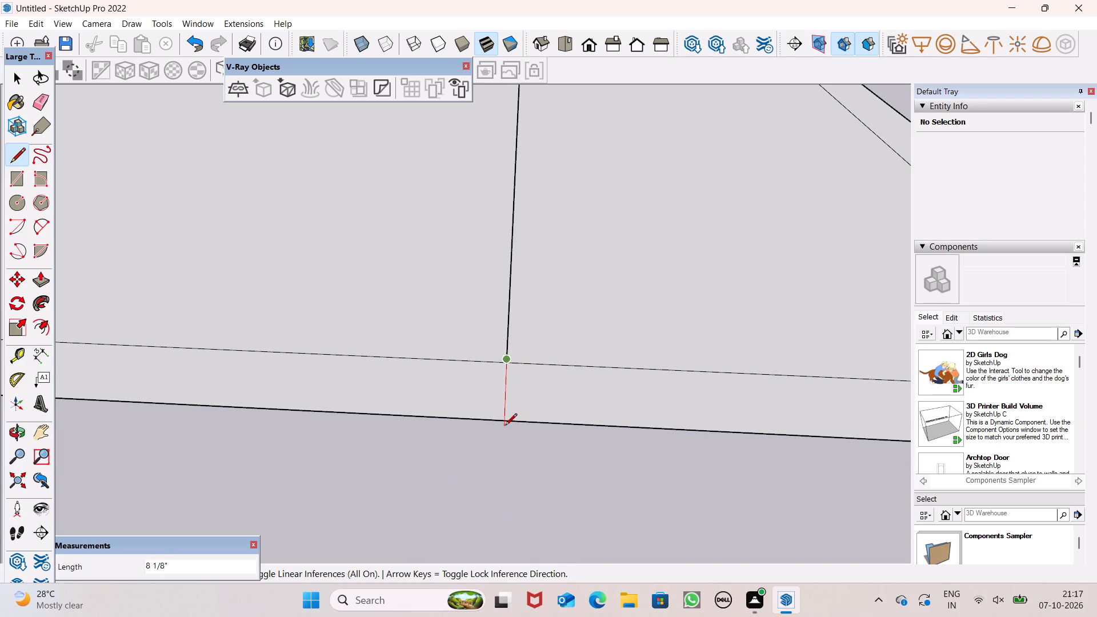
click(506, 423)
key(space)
Undo the lines drawn from the balcony column's base down to and across the ground-floor slab.
scroll(434, 355, down, 7)
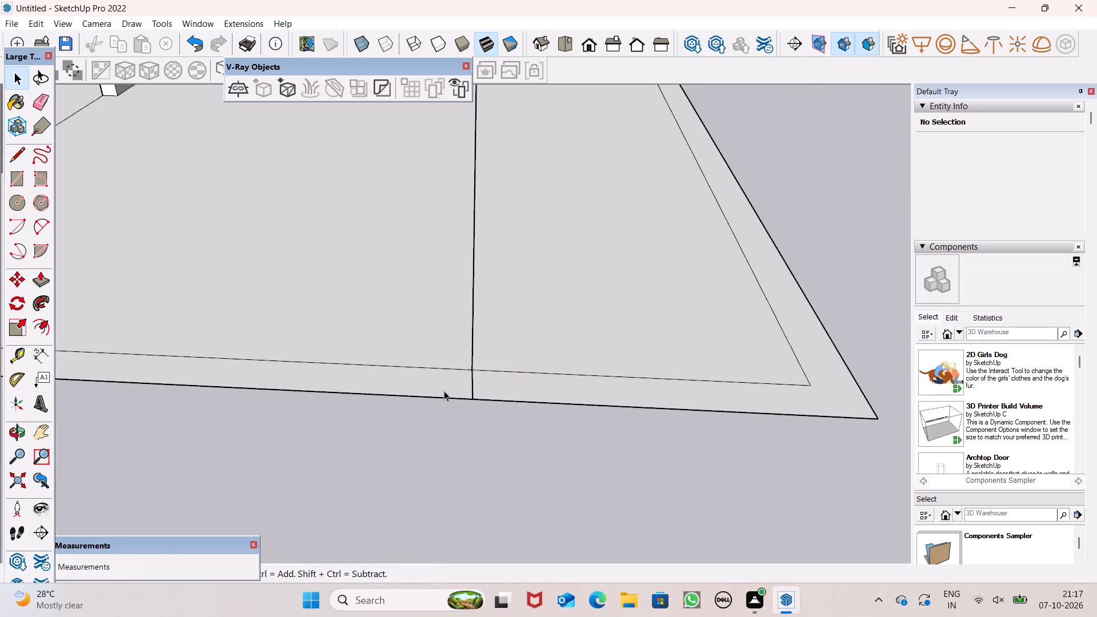
scroll(444, 391, down, 10)
middle_drag(510, 398, 52, 362)
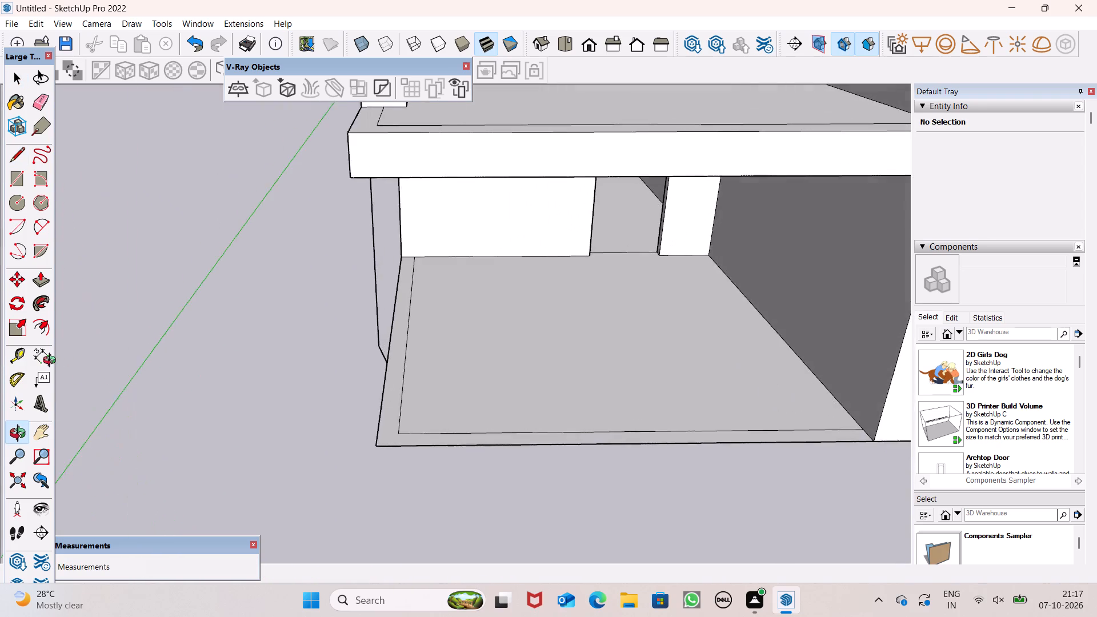
middle_drag(52, 362, 52, 361)
scroll(406, 323, up, 2)
scroll(393, 316, down, 1)
scroll(393, 316, up, 3)
key(ctrl+z)
key(ctrl+z)
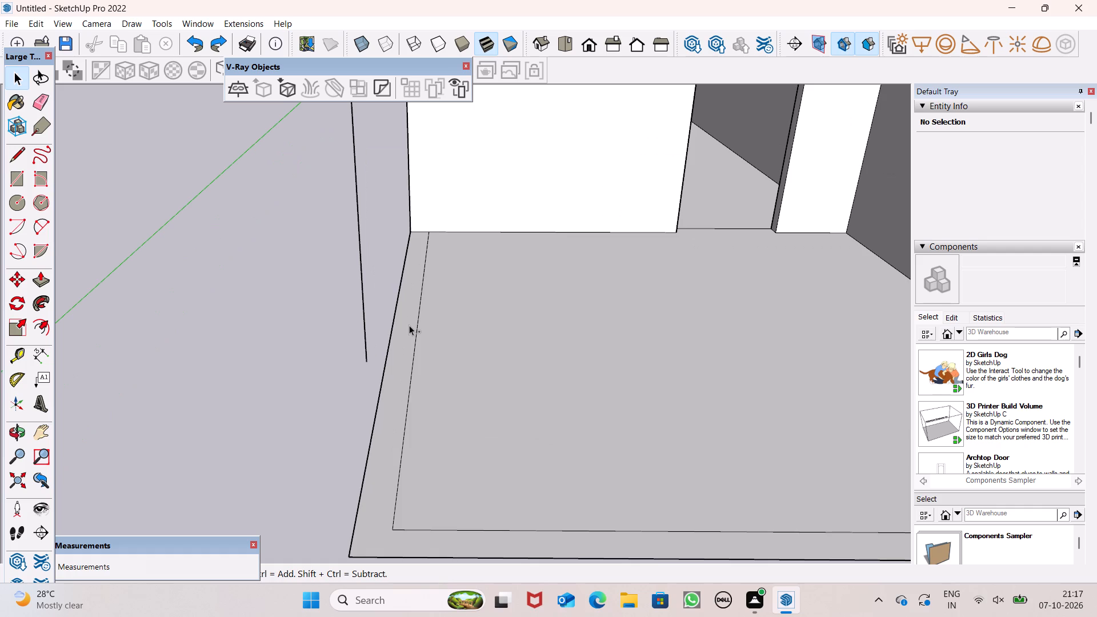
key(ctrl+z)
key(ctrl+z)
key(ctrl+z)
scroll(440, 329, down, 2)
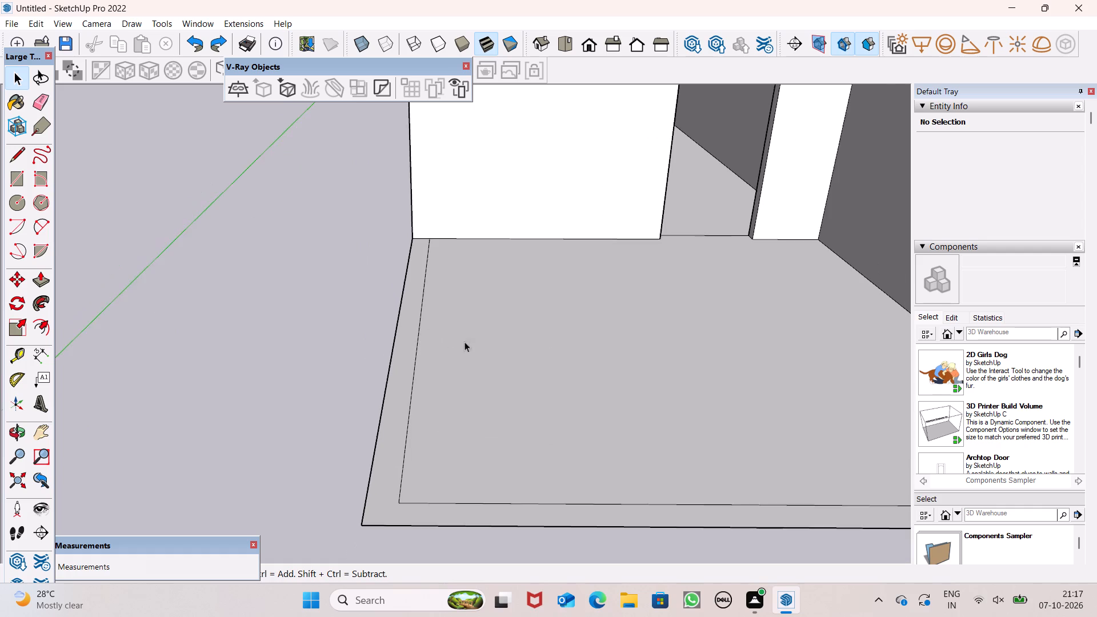
Draw a rectangle on the balcony slab's front edge directly beneath the column, spanning the column's width and the slab's thickness.
scroll(554, 346, down, 4)
middle_drag(579, 347, 772, 340)
scroll(718, 316, down, 5)
middle_drag(726, 332, 783, 402)
scroll(751, 371, up, 5)
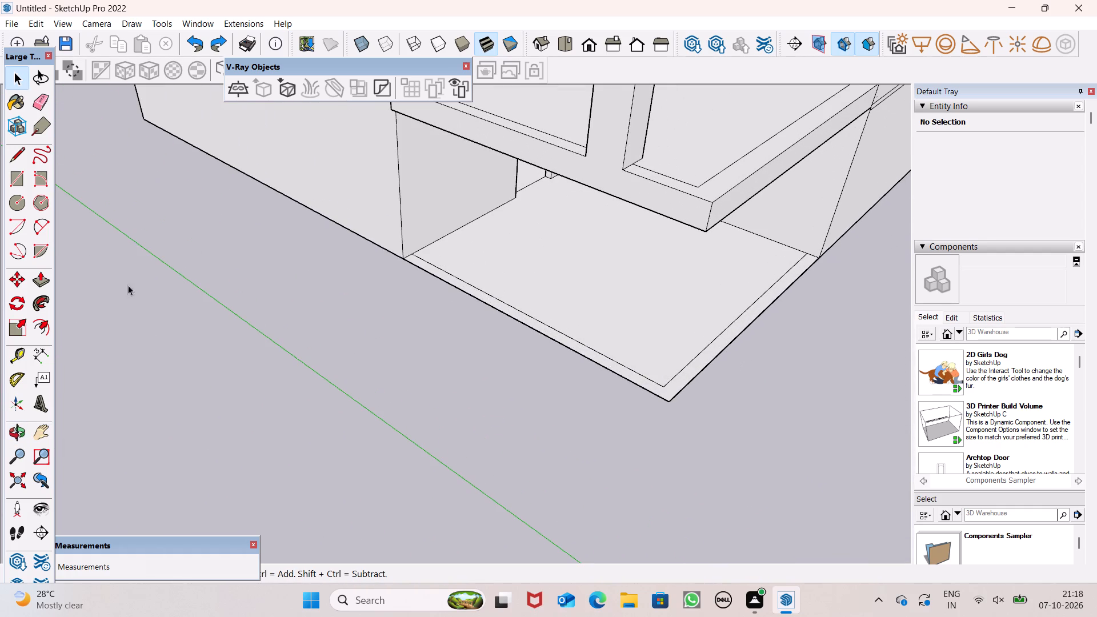
click(15, 183)
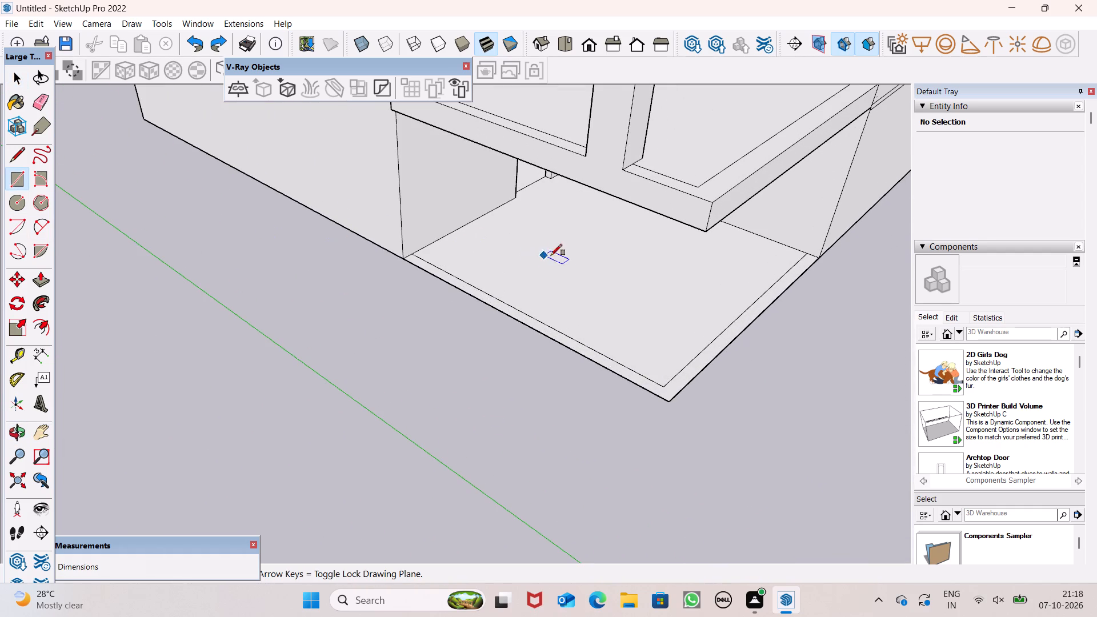
scroll(602, 135, up, 2)
scroll(594, 181, up, 5)
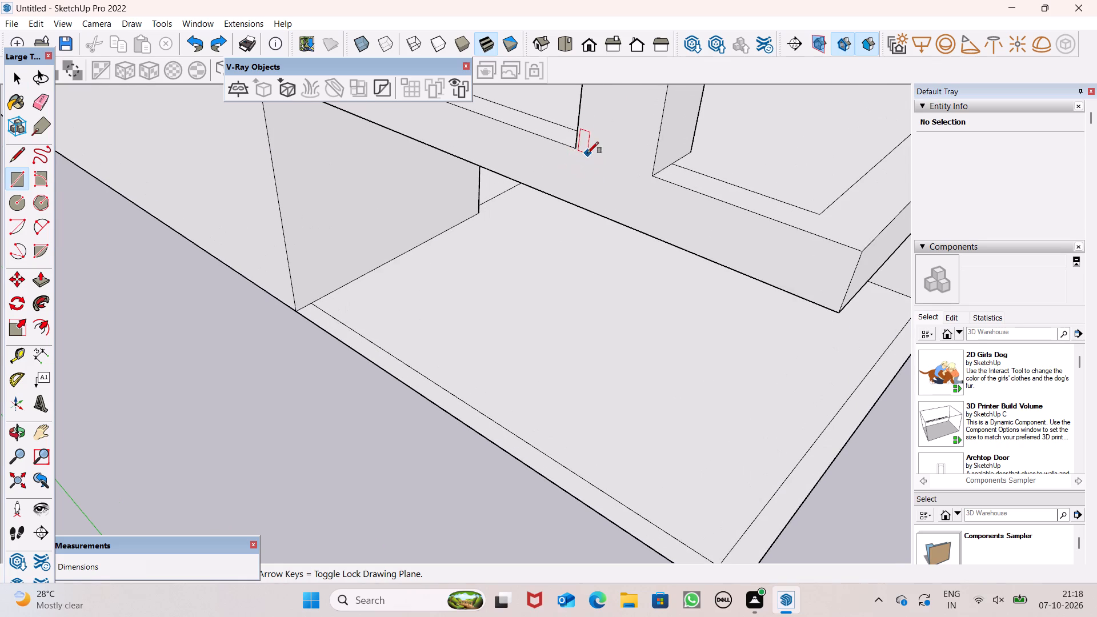
drag(579, 151, 592, 158)
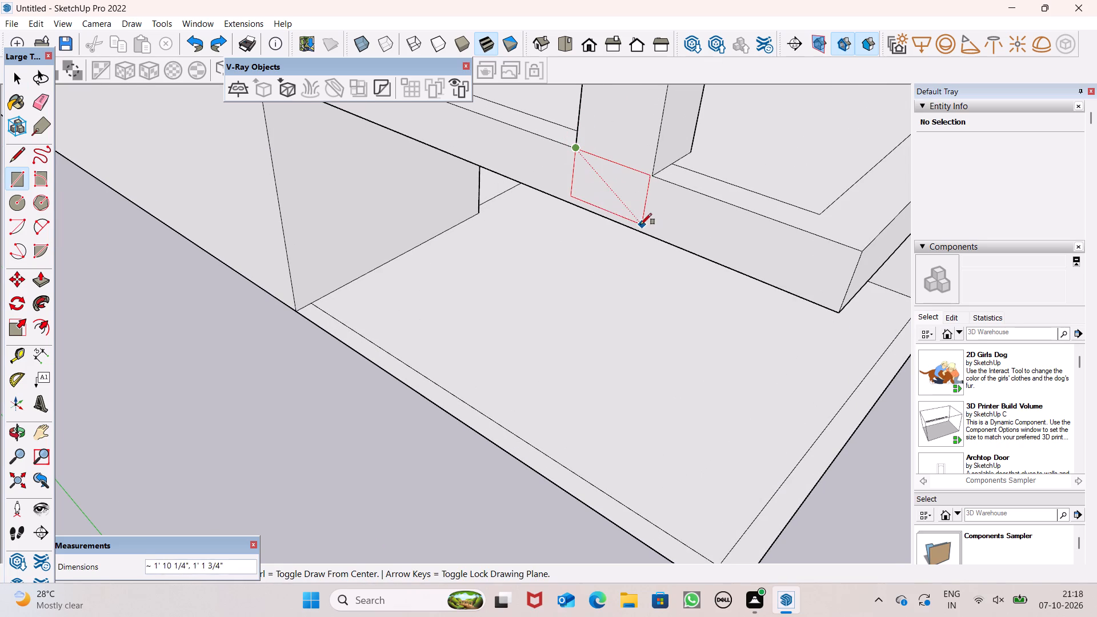
click(646, 234)
Draw a square of about 1' 11 13/16" on the balcony slab's underside, starting from the corner beneath the column.
middle_drag(658, 258, 708, 141)
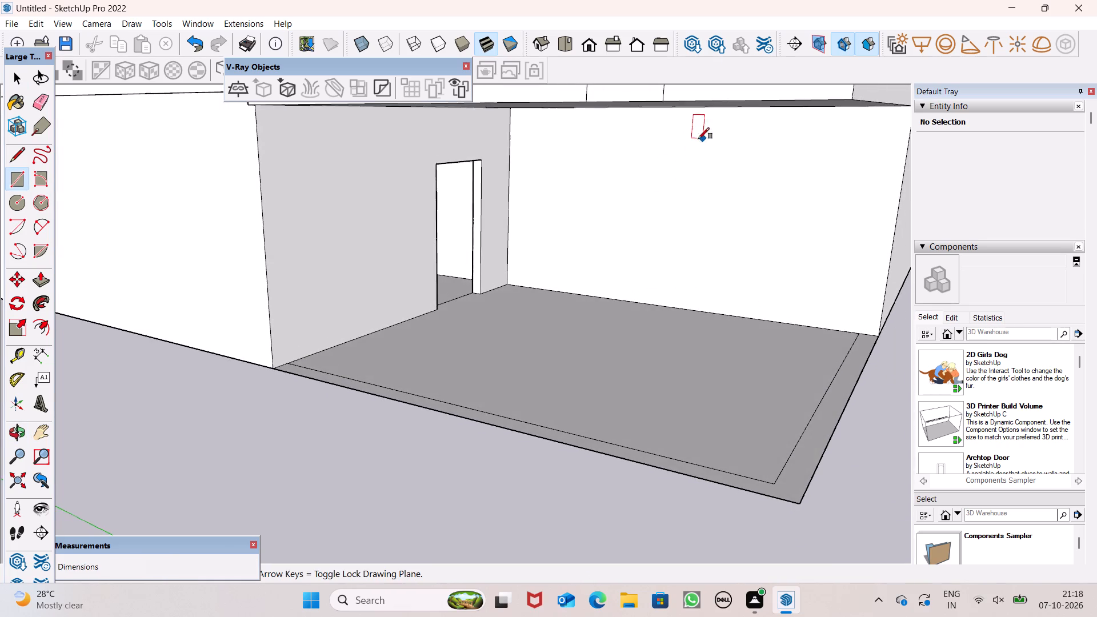
scroll(607, 251, down, 9)
scroll(676, 177, up, 6)
scroll(614, 234, up, 1)
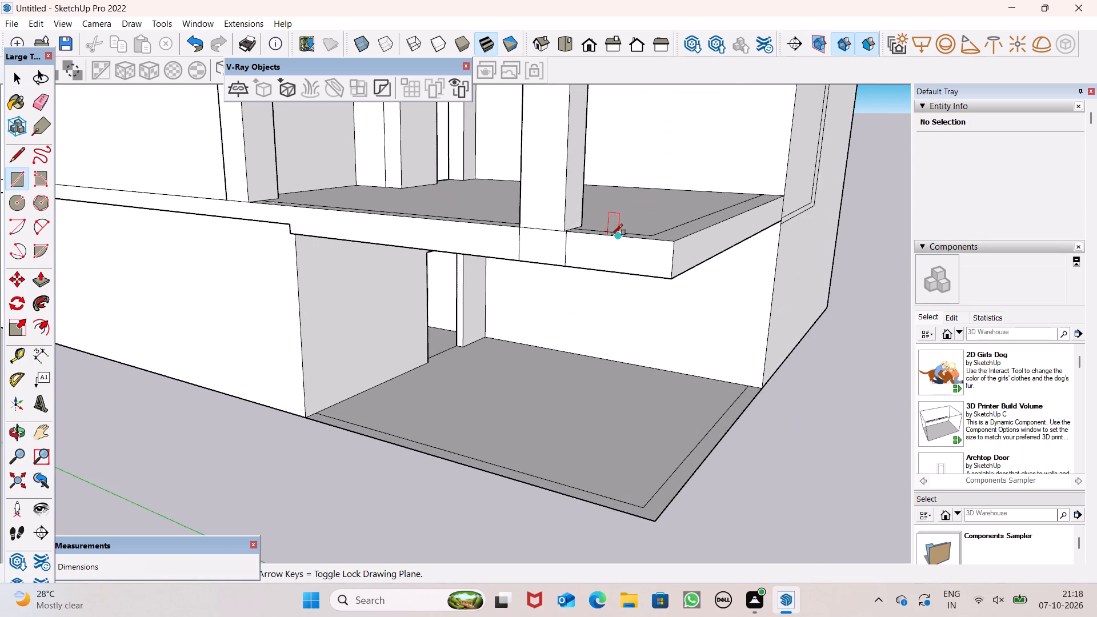
middle_drag(611, 235, 614, 95)
scroll(527, 113, up, 3)
scroll(527, 121, down, 1)
scroll(527, 124, up, 3)
middle_drag(559, 183, 577, 130)
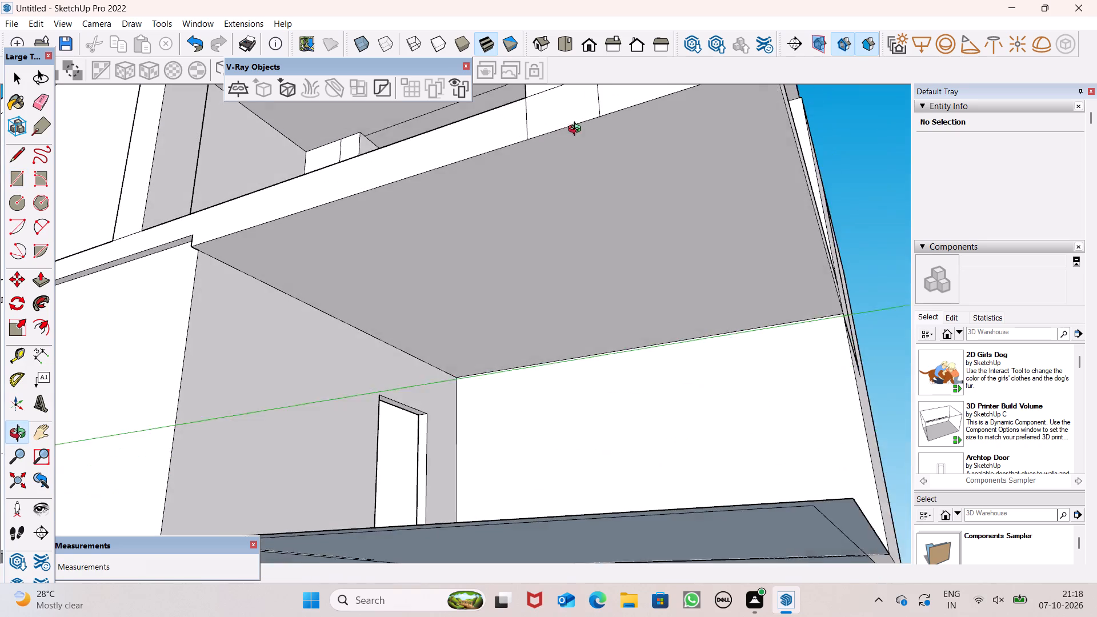
middle_drag(577, 130, 582, 126)
scroll(548, 123, up, 5)
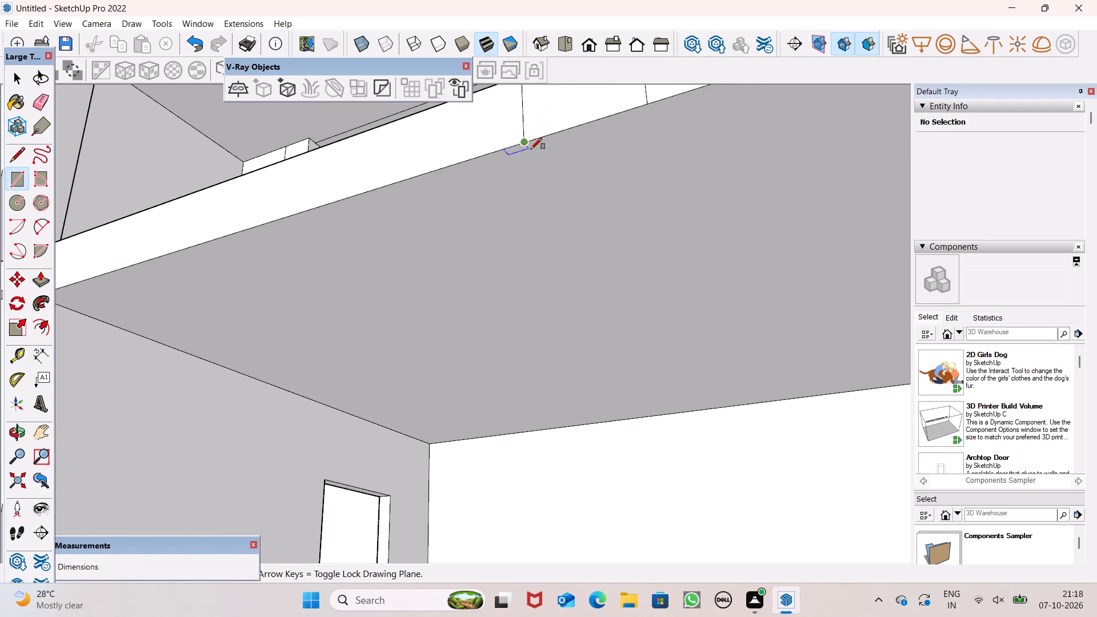
click(531, 149)
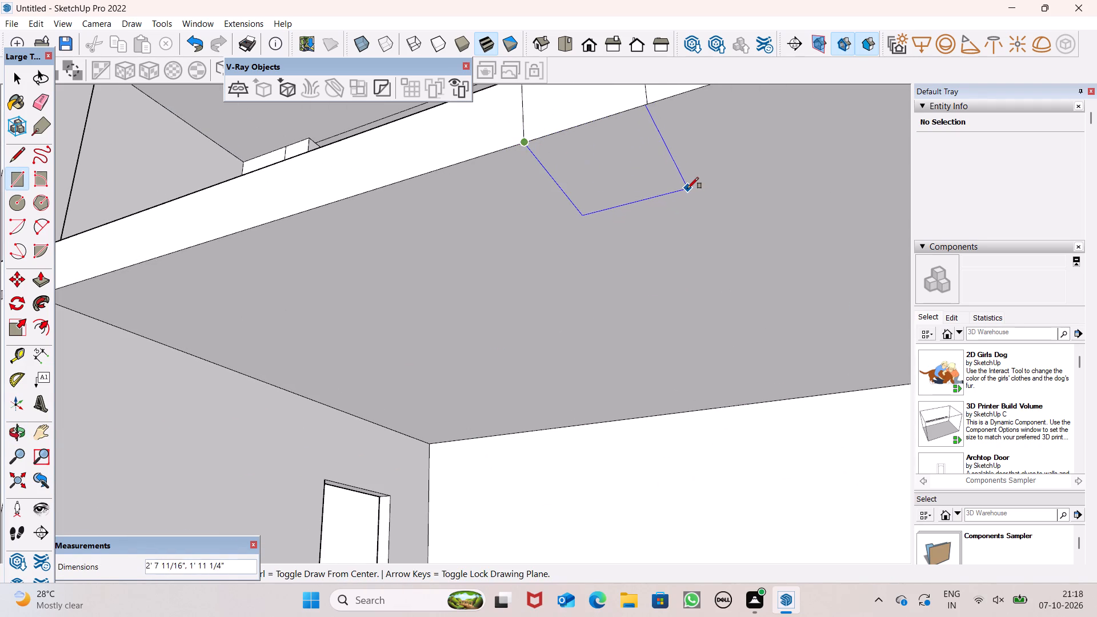
scroll(676, 174, up, 4)
scroll(673, 187, down, 1)
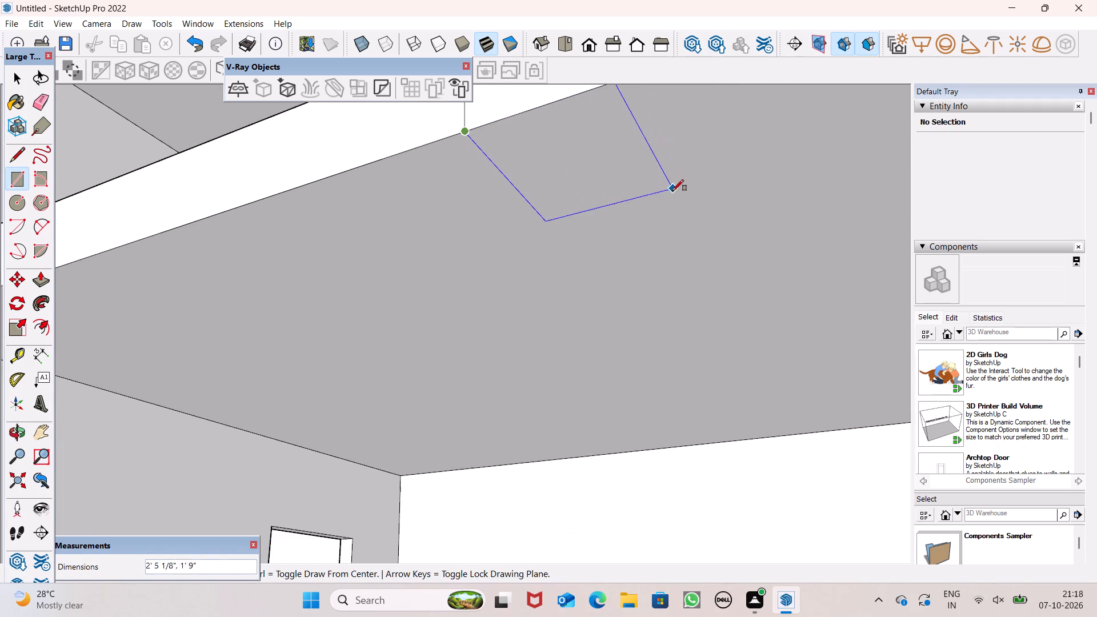
scroll(684, 217, down, 5)
middle_drag(692, 227, 715, 252)
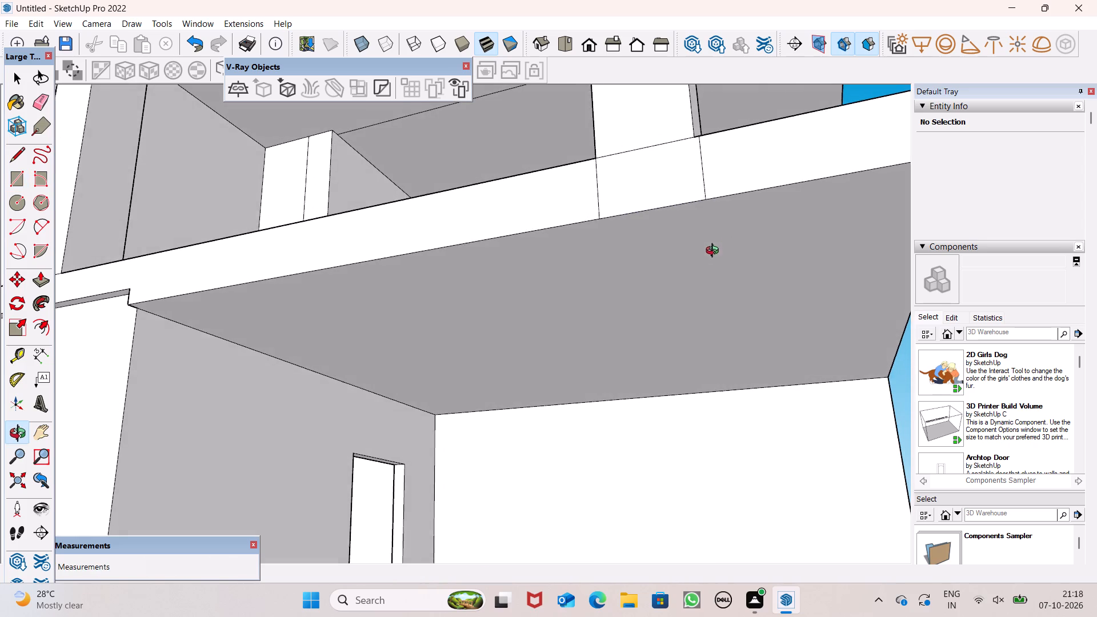
middle_drag(715, 252, 715, 252)
scroll(723, 227, up, 4)
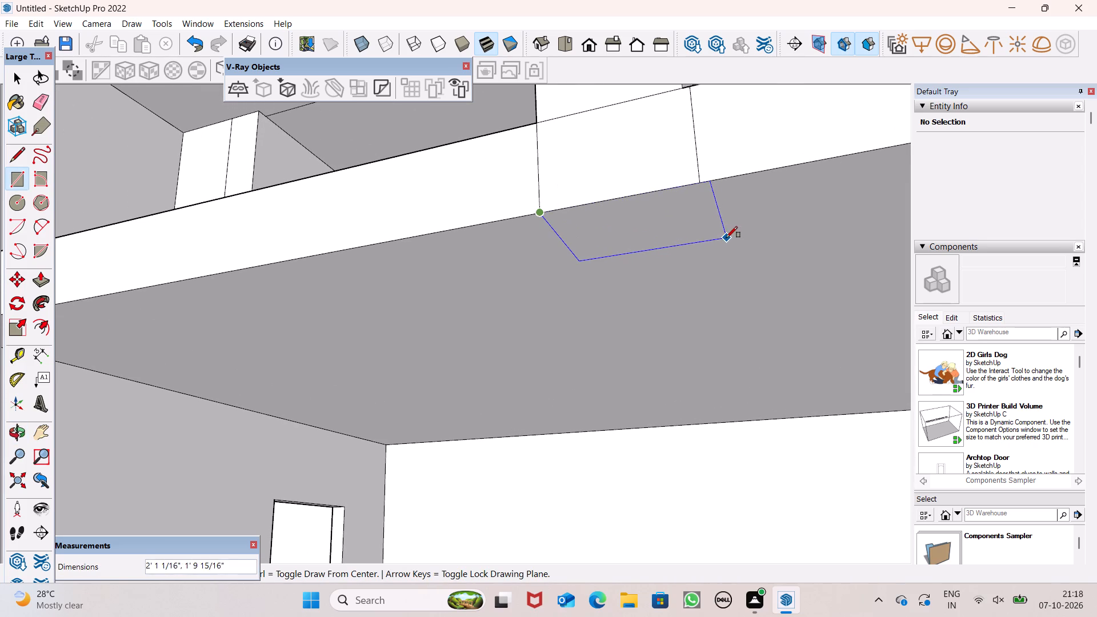
click(719, 242)
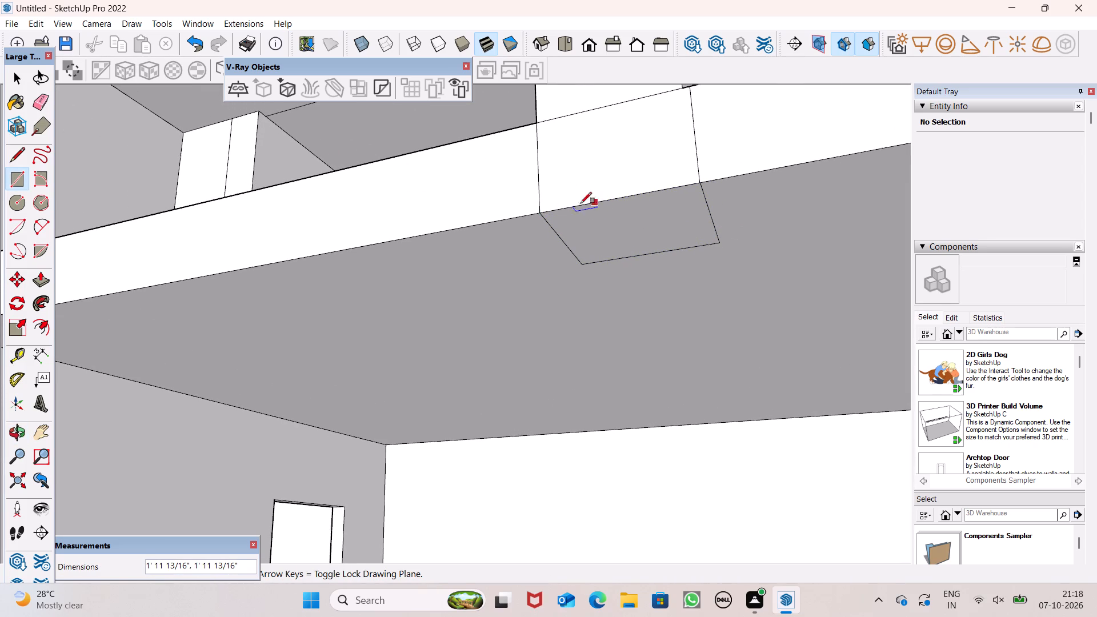
Erase the two vertical lines on the balcony slab's front edge beneath the column.
click(37, 102)
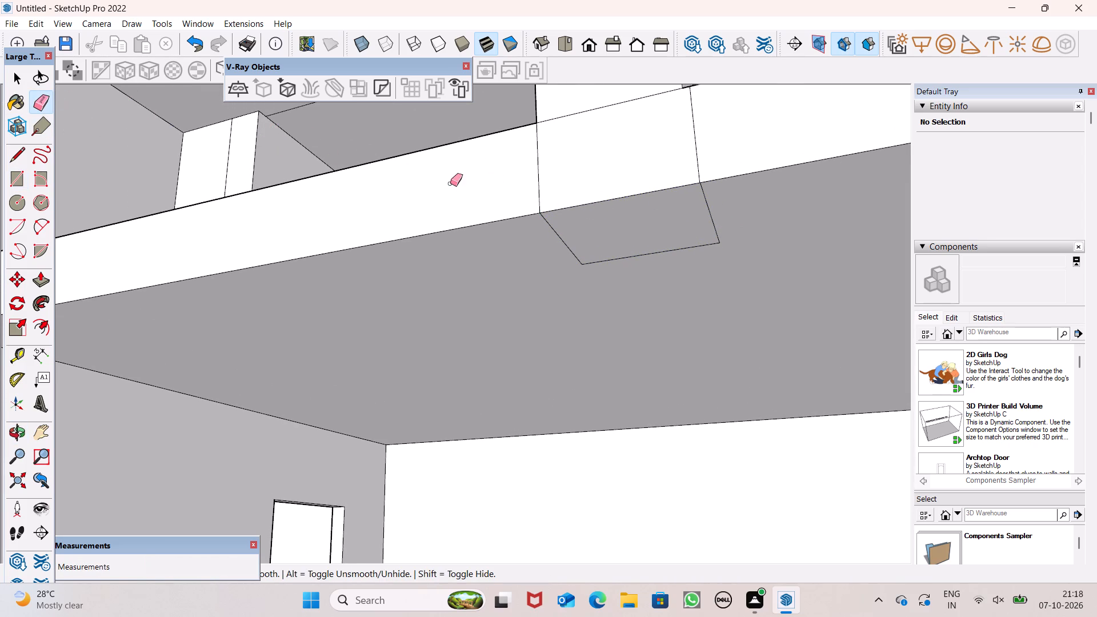
drag(535, 185, 562, 178)
drag(714, 147, 695, 148)
drag(694, 148, 687, 147)
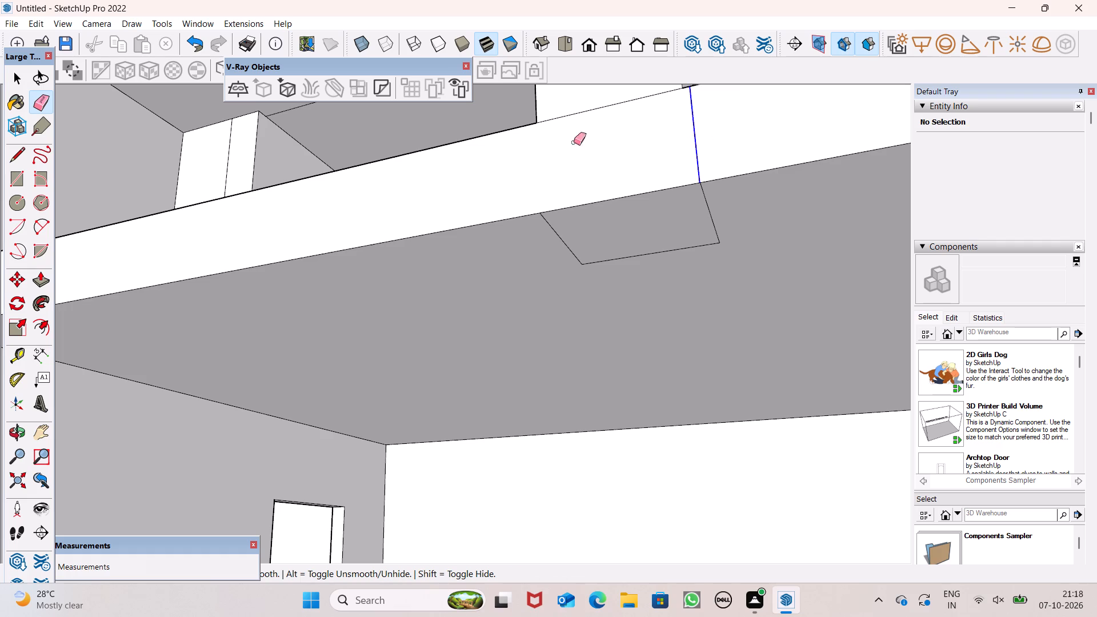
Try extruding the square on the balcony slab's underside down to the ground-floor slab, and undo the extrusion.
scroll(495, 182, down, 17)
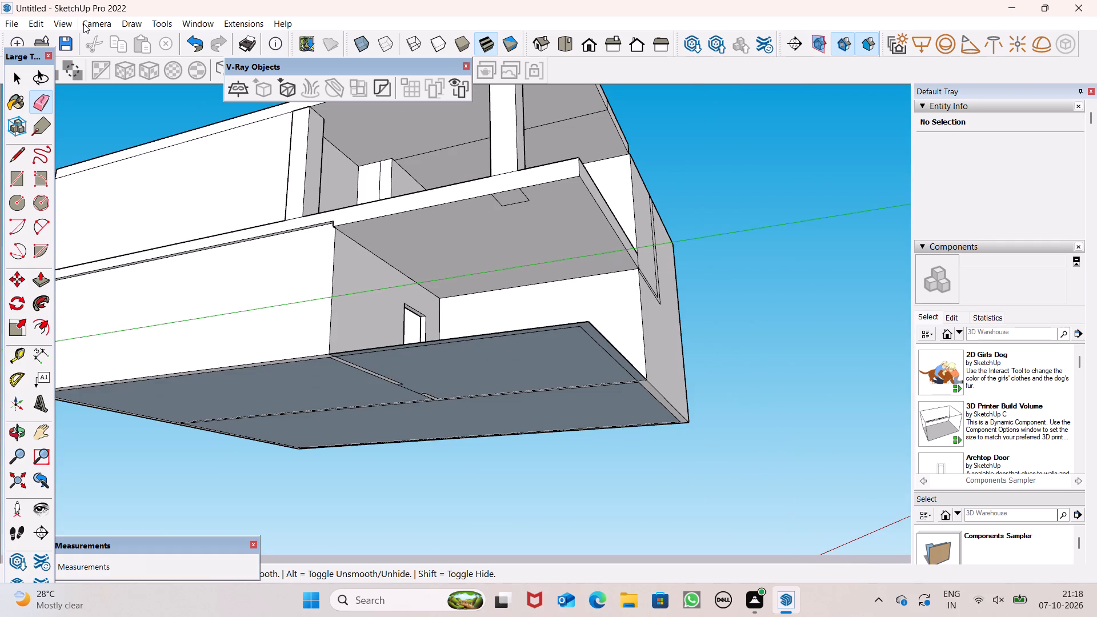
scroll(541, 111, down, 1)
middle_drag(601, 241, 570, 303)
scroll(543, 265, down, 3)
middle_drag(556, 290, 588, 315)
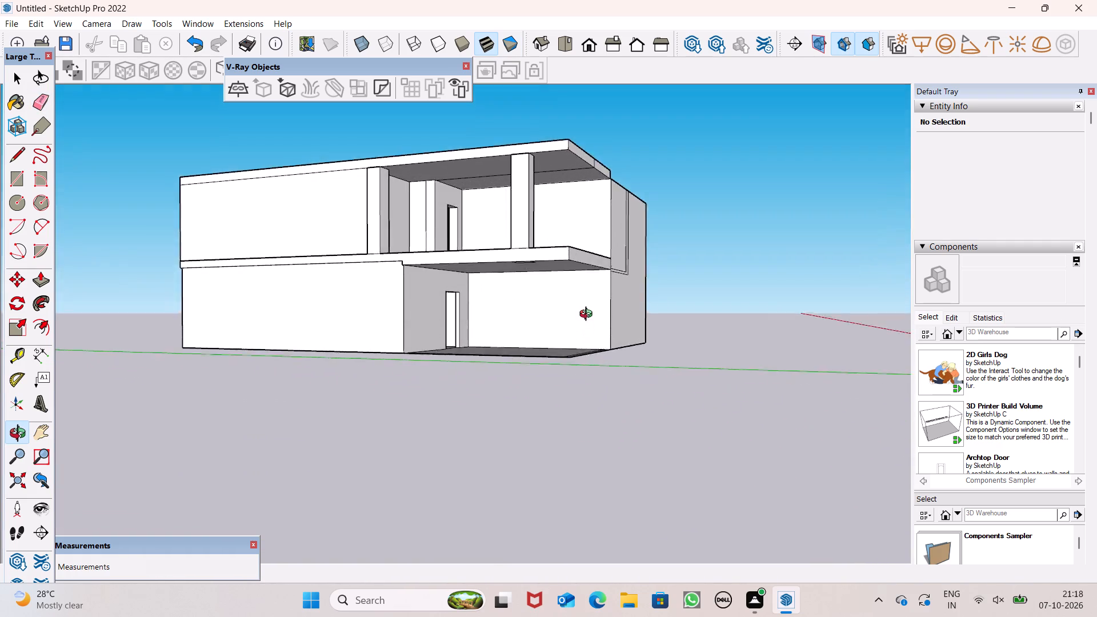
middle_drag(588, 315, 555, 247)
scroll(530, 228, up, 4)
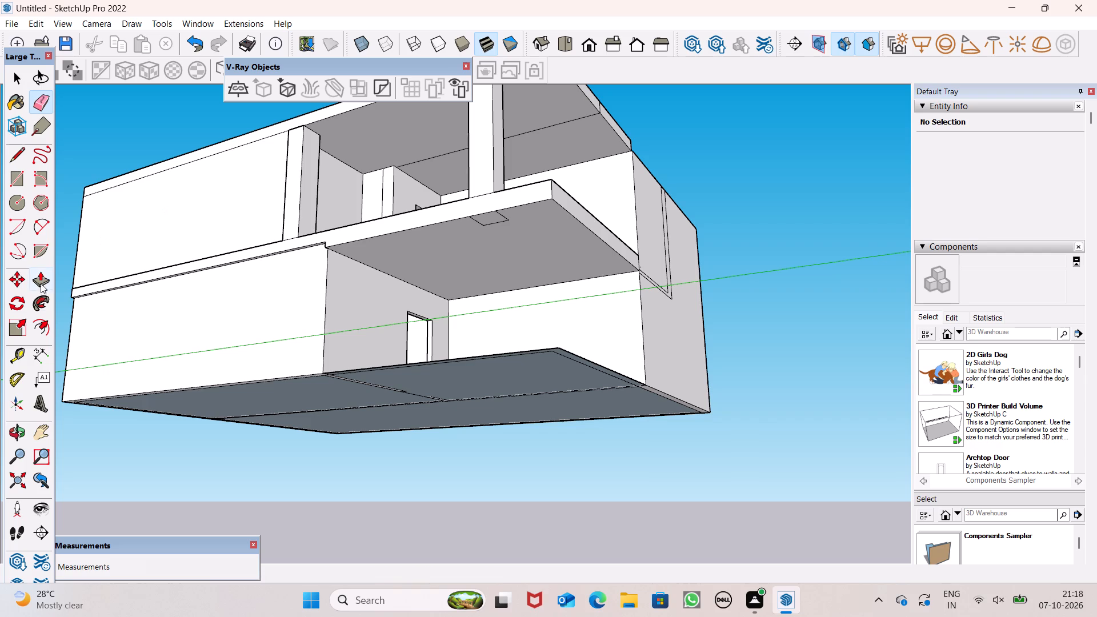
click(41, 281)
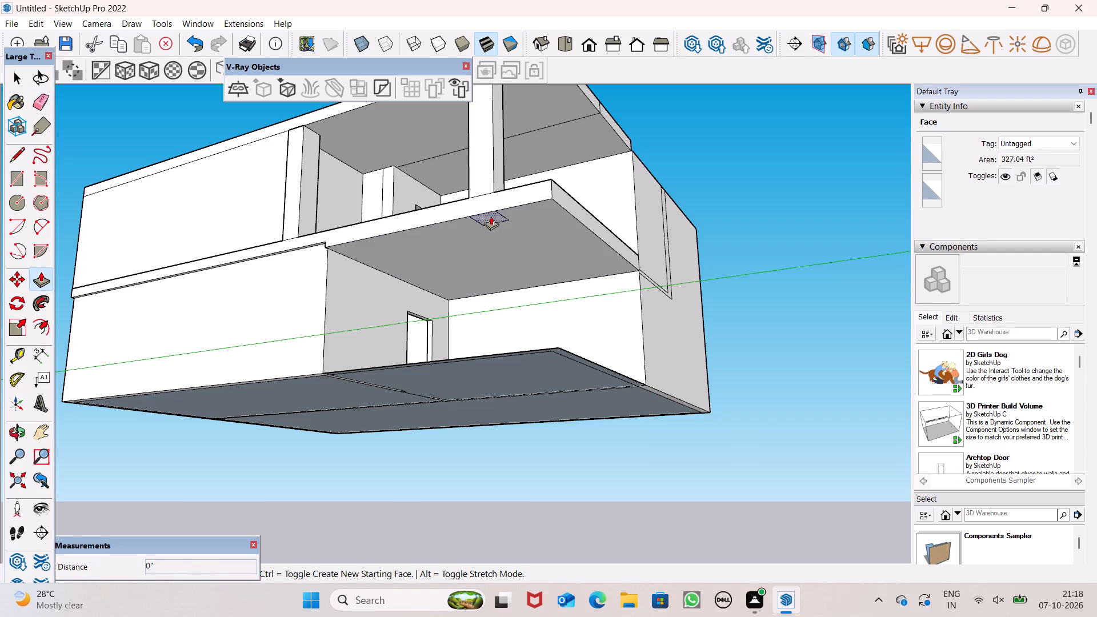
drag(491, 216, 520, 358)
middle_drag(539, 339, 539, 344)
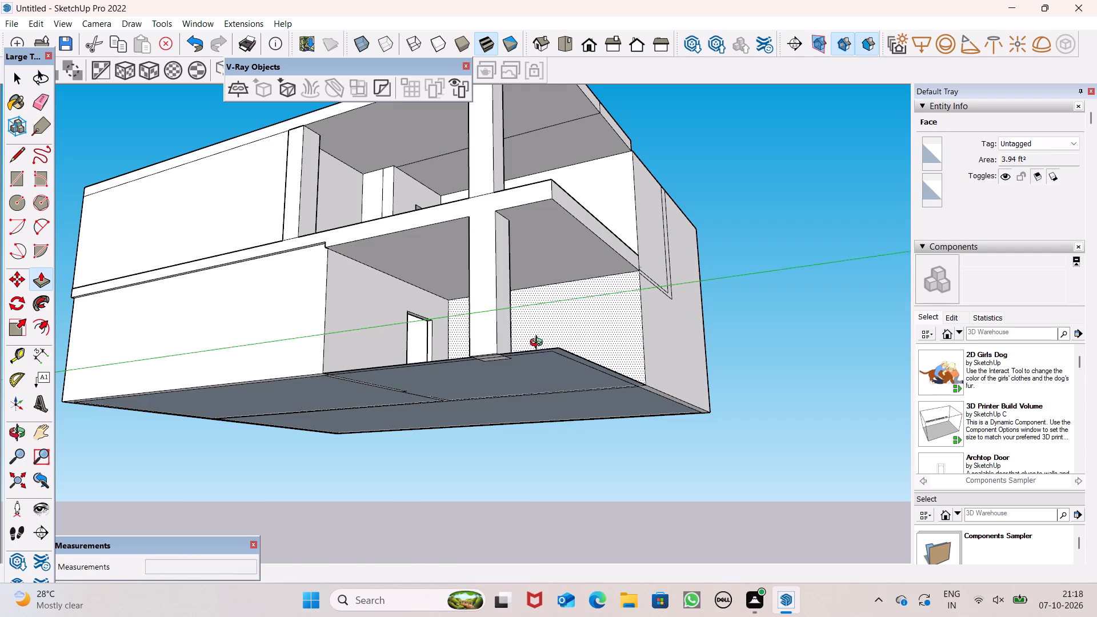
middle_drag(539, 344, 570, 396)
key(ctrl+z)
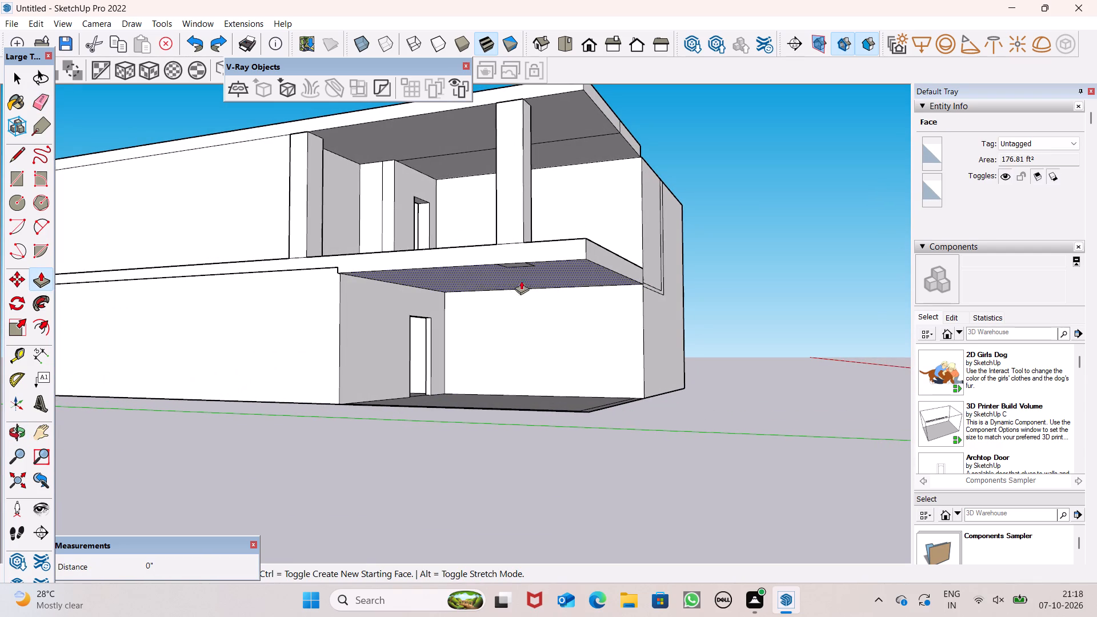
Extrude the underside square down 9' 2 1/4" as a column and extend its bottom by 4 7/16" towards the ground-floor slab.
drag(519, 265, 533, 401)
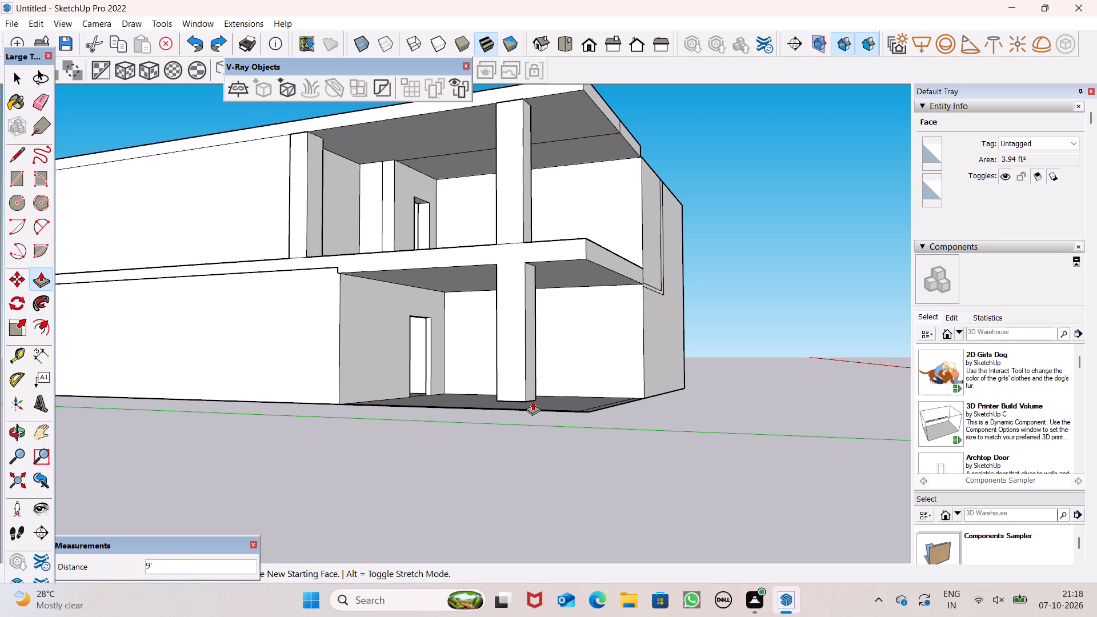
drag(533, 401, 533, 404)
scroll(567, 402, up, 5)
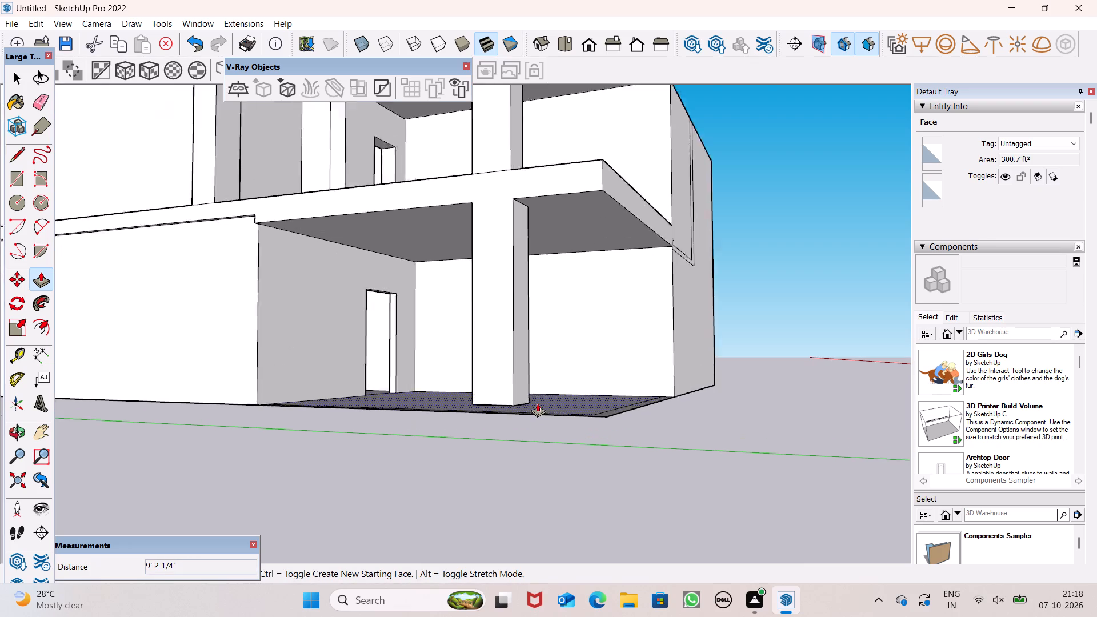
scroll(538, 403, up, 5)
scroll(438, 460, up, 4)
middle_drag(446, 438, 455, 384)
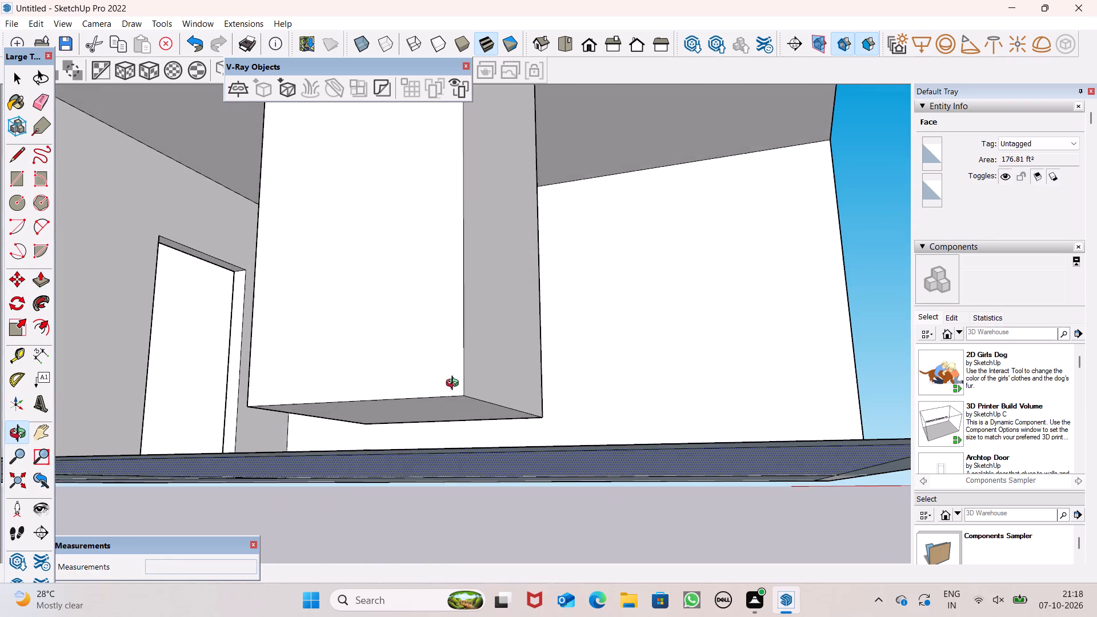
middle_drag(455, 384, 456, 383)
drag(445, 410, 458, 449)
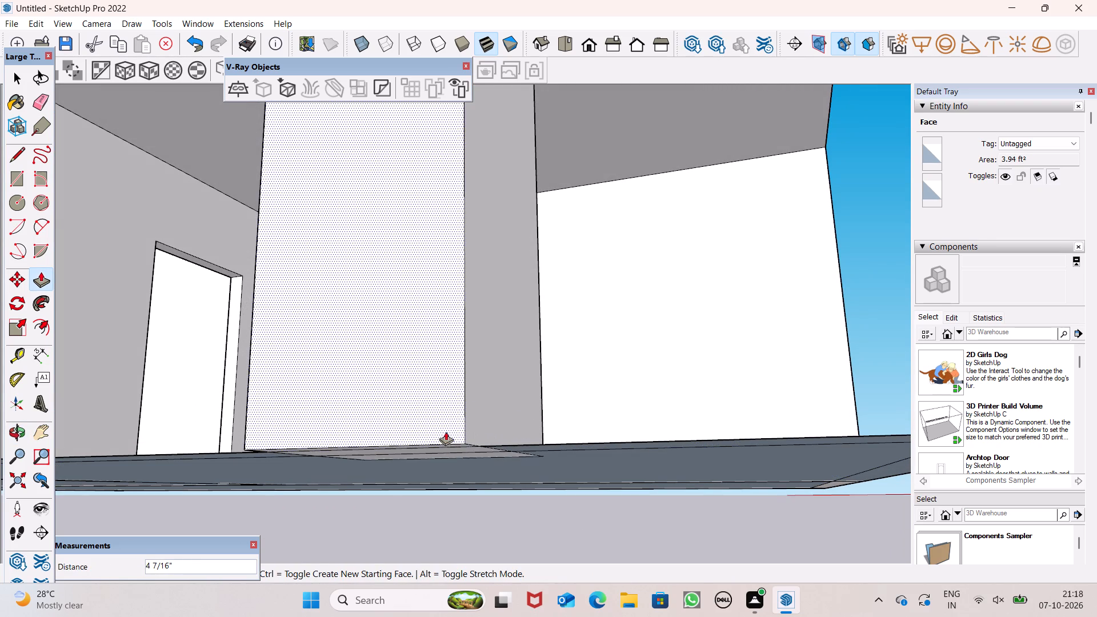
Examine the new ground-floor column and its alignment with the upper column from several sides of the house.
scroll(566, 418, down, 11)
middle_drag(626, 418, 461, 472)
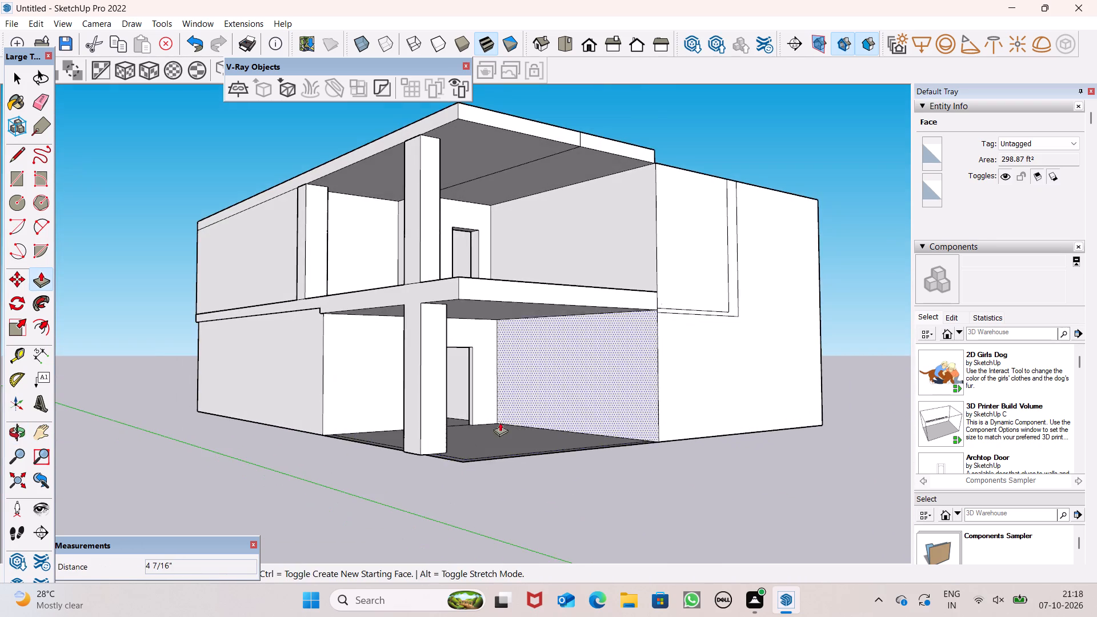
scroll(500, 426, down, 1)
middle_drag(525, 461, 736, 480)
scroll(702, 413, down, 5)
middle_drag(700, 440, 454, 532)
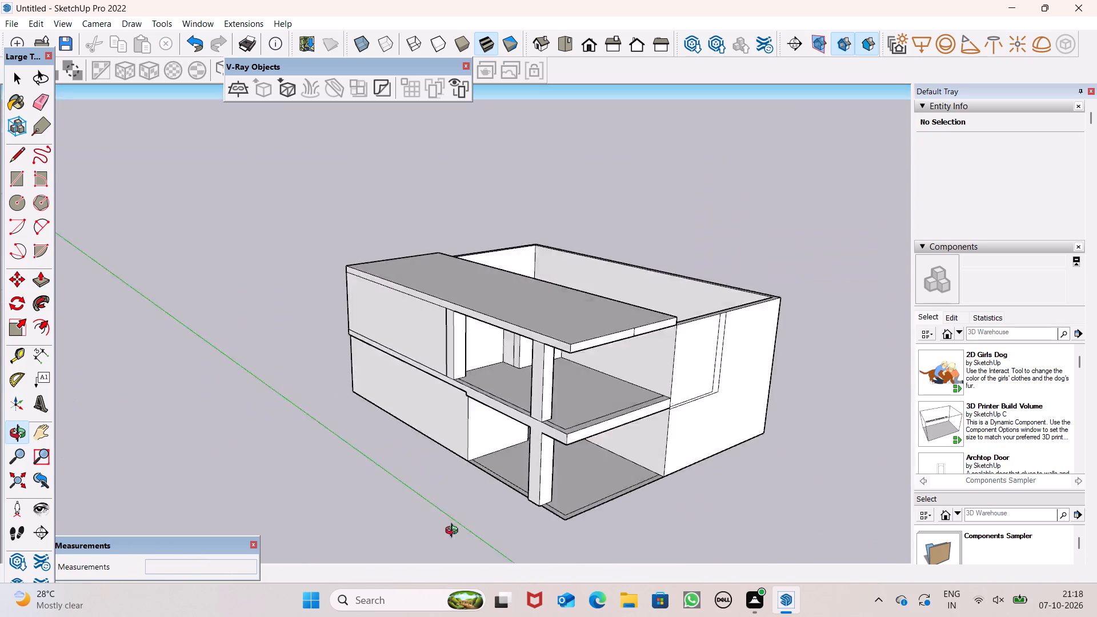
middle_drag(454, 532, 338, 532)
scroll(519, 383, down, 5)
middle_drag(507, 478, 522, 512)
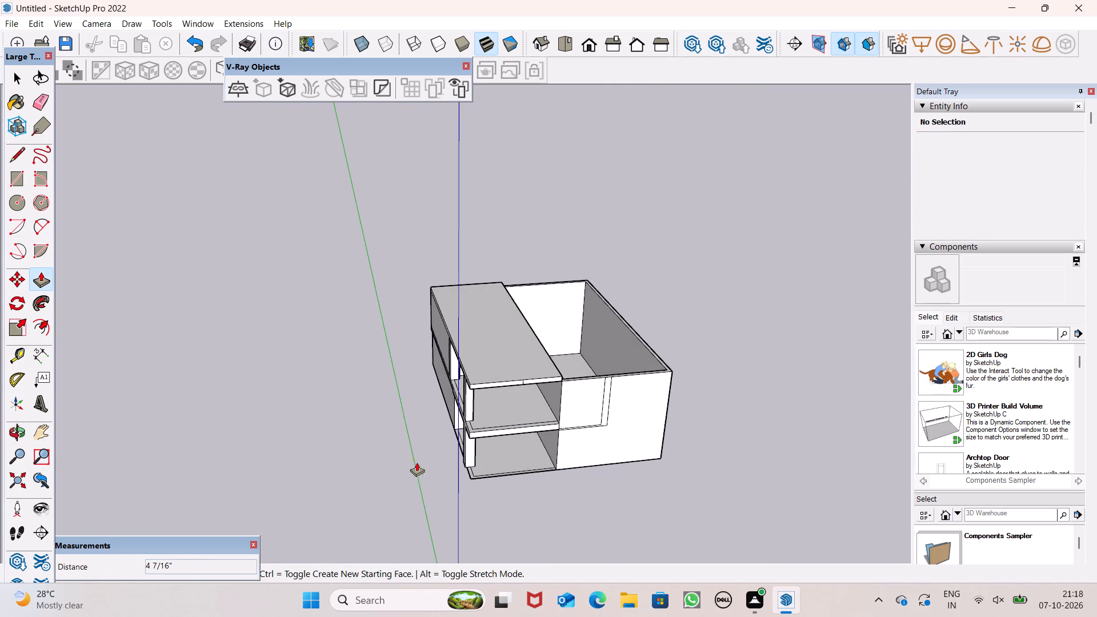
Push the shared front face of the balcony slab edge and ground-floor column inward by 3/8".
scroll(470, 472, up, 8)
middle_drag(477, 483, 589, 530)
scroll(486, 444, up, 6)
middle_drag(517, 465, 526, 479)
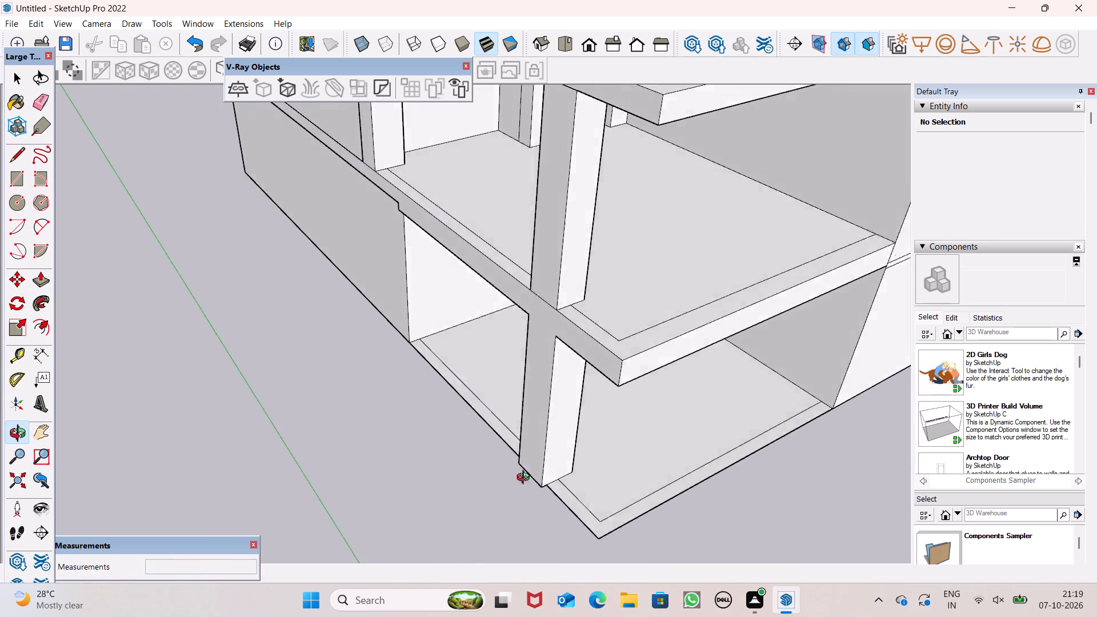
middle_drag(526, 479, 596, 486)
scroll(583, 456, up, 7)
drag(584, 453, 591, 444)
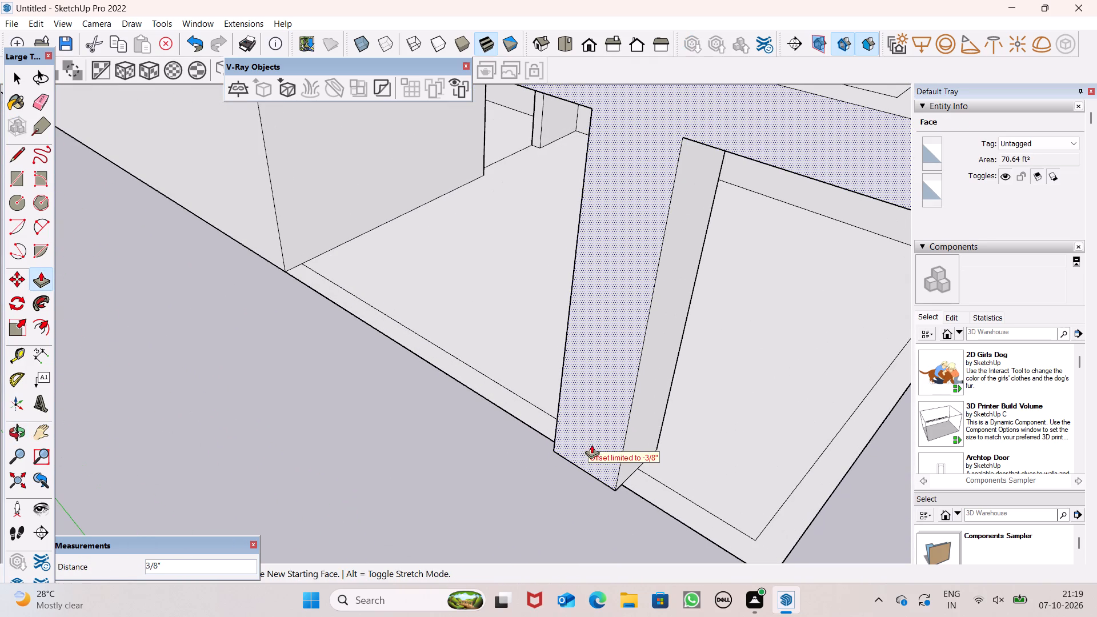
drag(591, 444, 599, 443)
middle_drag(586, 451, 790, 459)
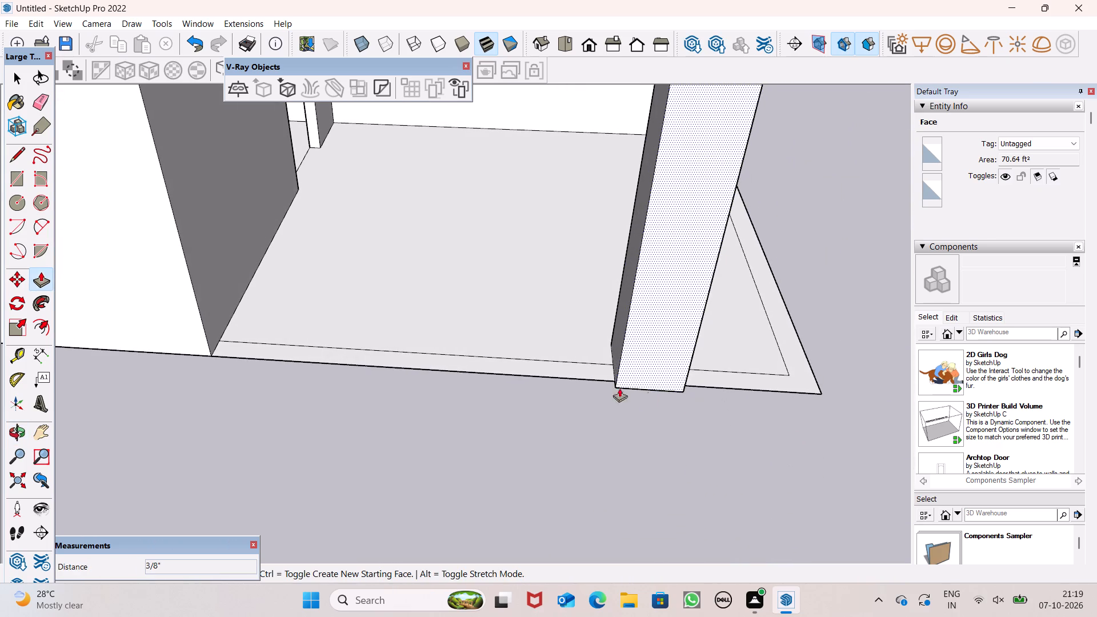
Push/Pull the shared front face of the balcony slab edge and ground-floor column towards the ground-floor slab's outer edge.
scroll(579, 379, up, 8)
drag(624, 370, 619, 355)
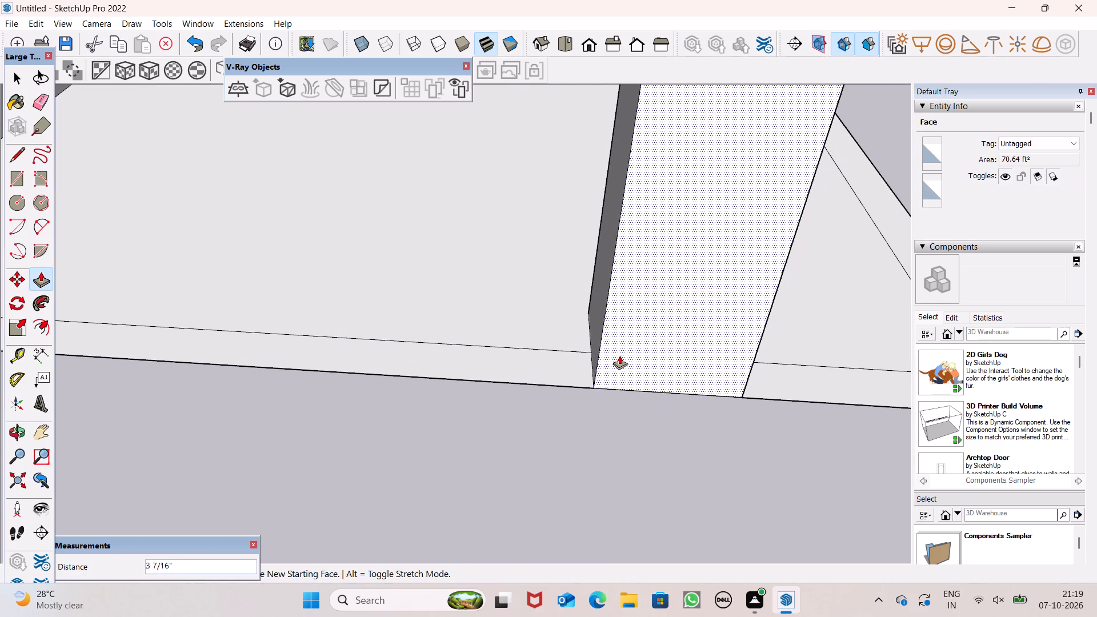
drag(619, 355, 583, 356)
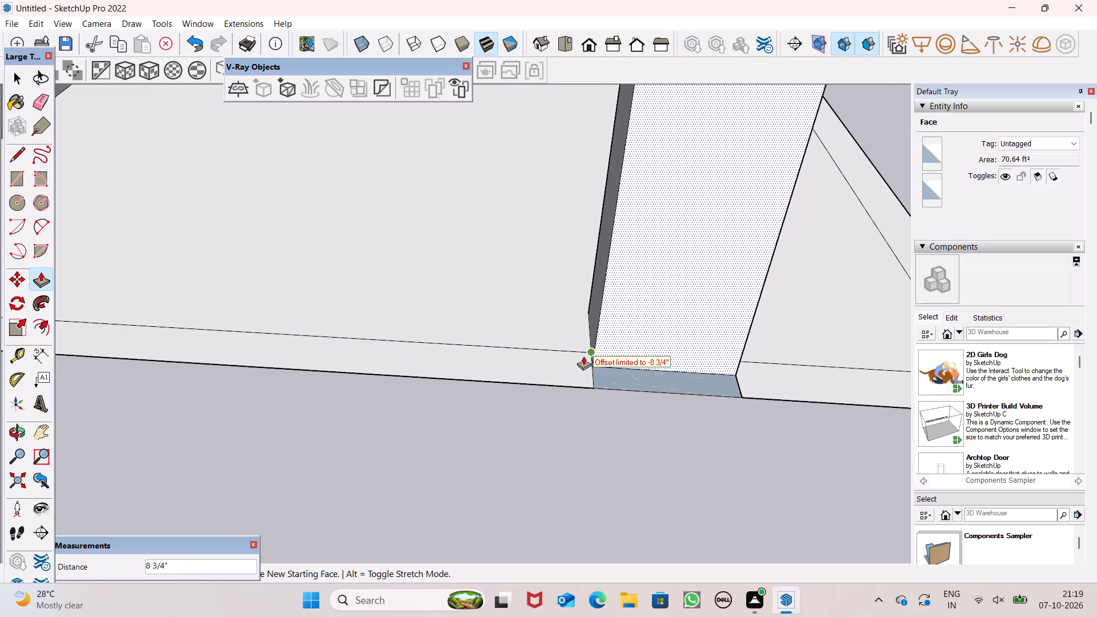
drag(583, 356, 586, 360)
click(586, 360)
scroll(640, 389, up, 1)
key(space)
Fine-tune the shared front face with Push/Pull at the column's base to align it with the ground-floor slab's outer edge.
middle_drag(603, 402, 748, 440)
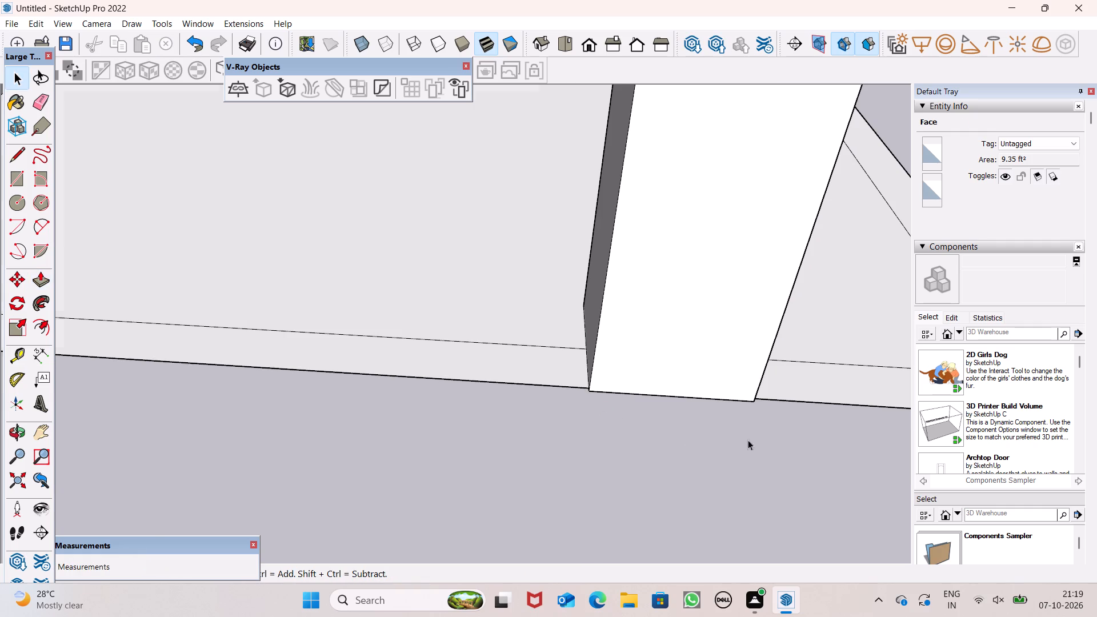
middle_drag(748, 440, 829, 443)
scroll(523, 298, up, 2)
scroll(521, 294, down, 1)
scroll(521, 291, up, 3)
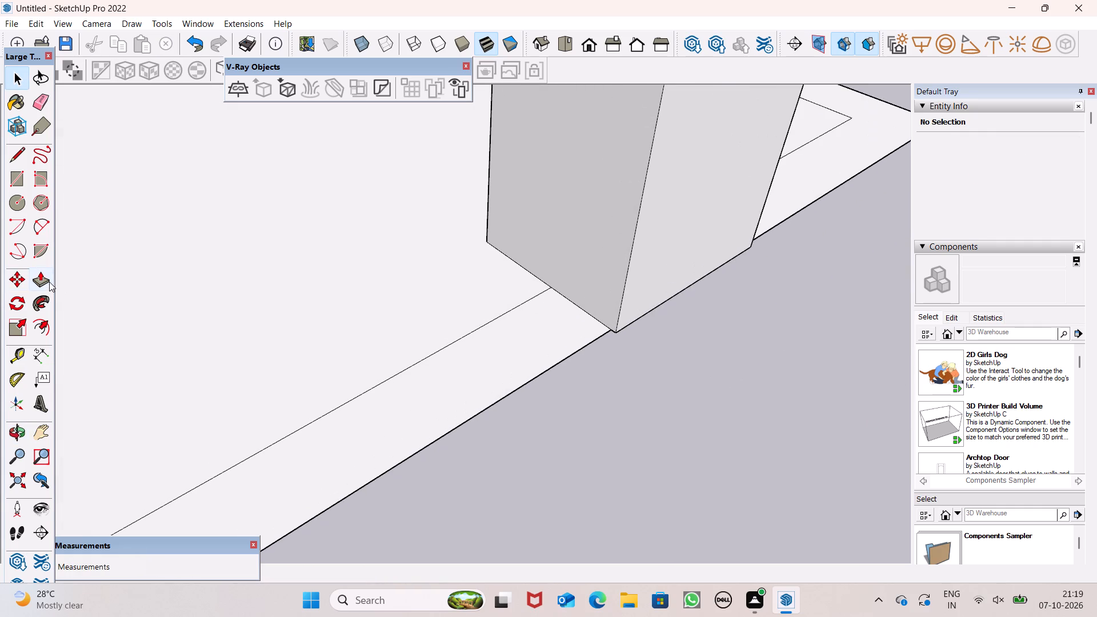
click(49, 282)
scroll(455, 213, up, 5)
drag(770, 366, 761, 364)
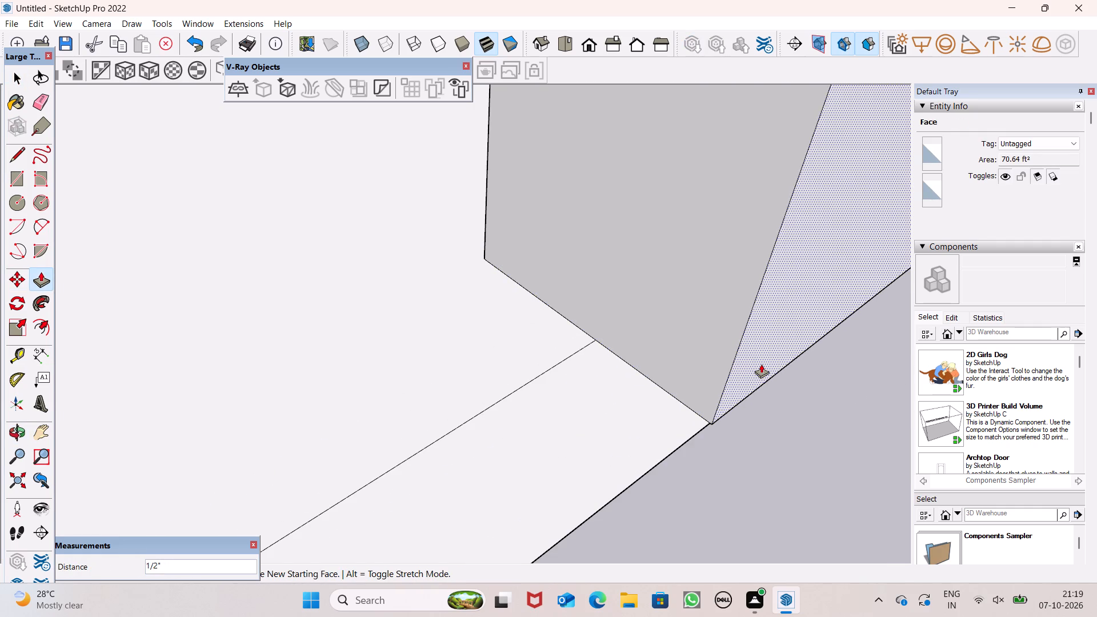
drag(761, 364, 756, 363)
scroll(597, 313, down, 5)
key(space)
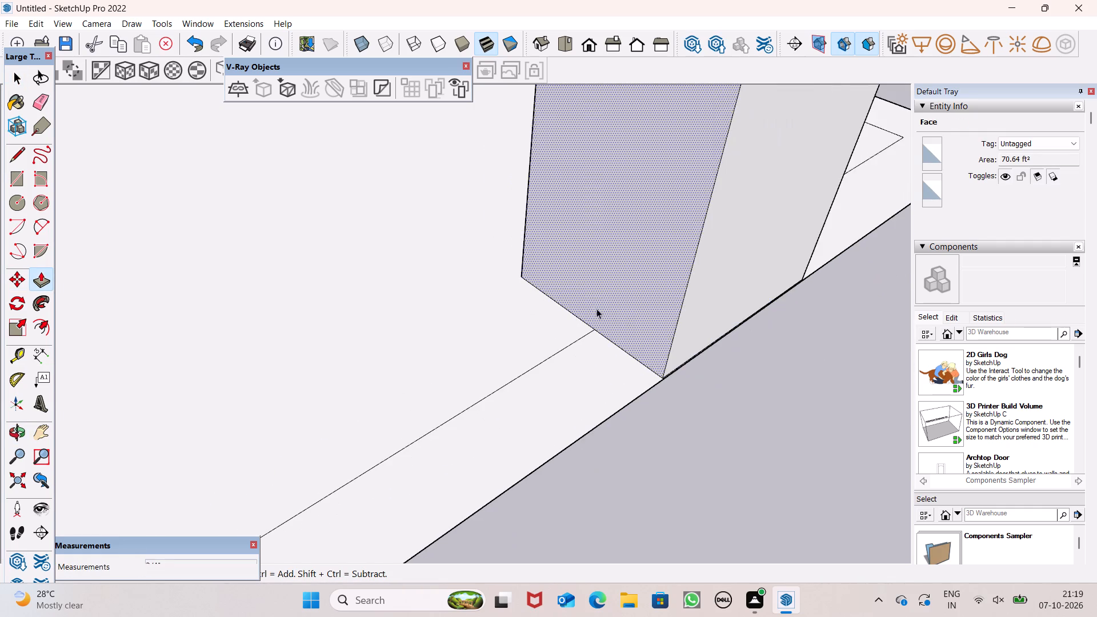
key(space)
Examine the alignment of the ground-floor column with the balcony slab and the ground-floor slab from the front and side.
scroll(597, 318, down, 7)
scroll(763, 396, down, 4)
scroll(704, 274, down, 6)
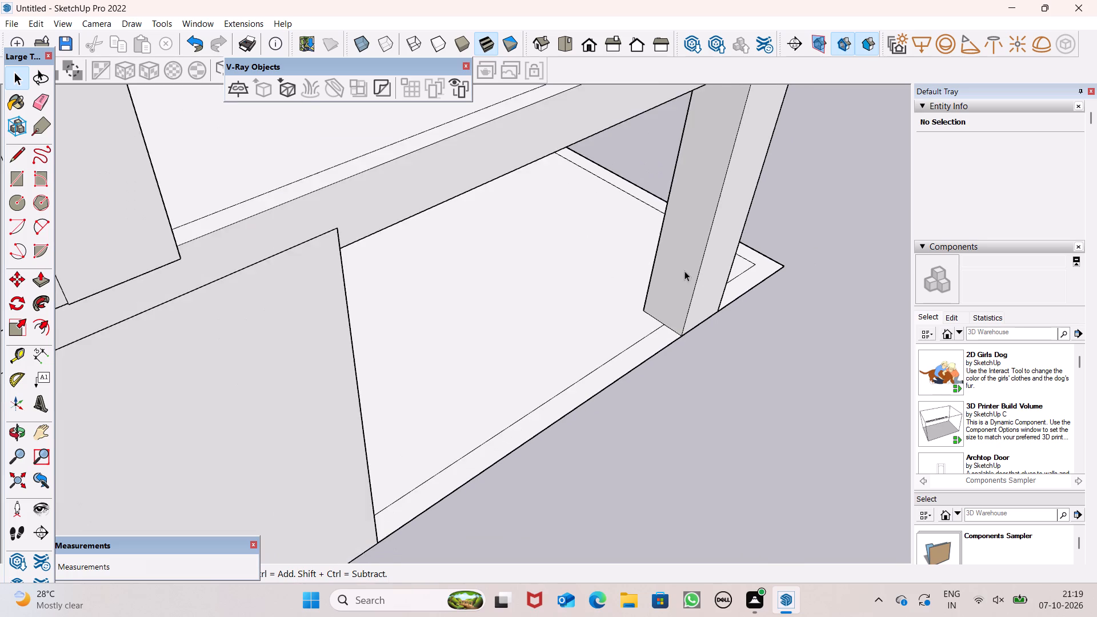
scroll(584, 233, down, 7)
scroll(640, 235, down, 1)
middle_drag(648, 257, 647, 257)
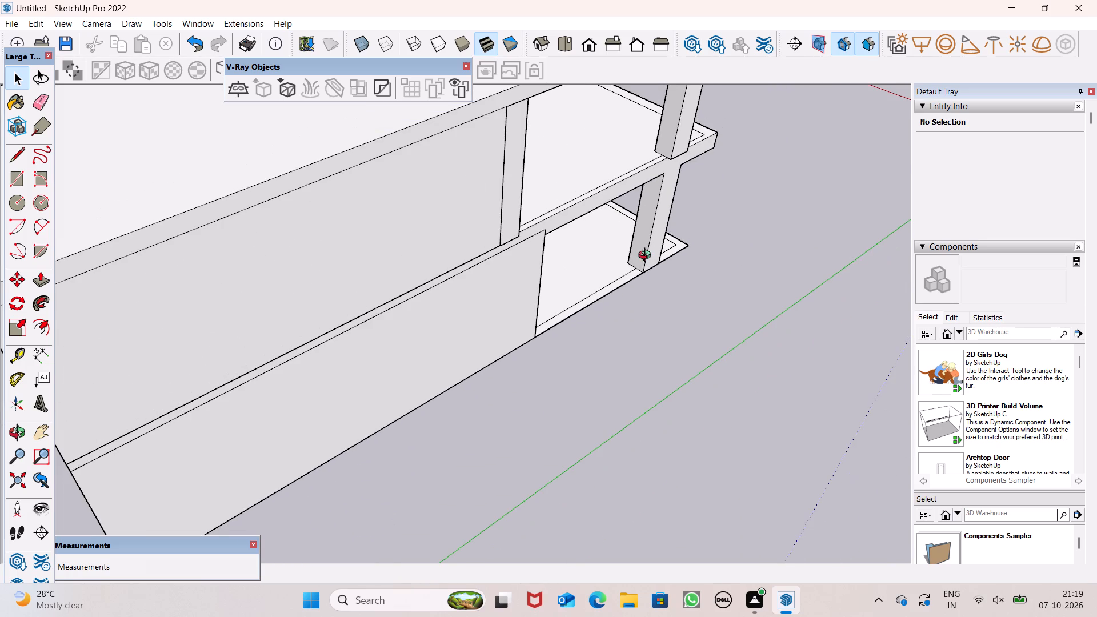
middle_drag(647, 257, 566, 198)
scroll(552, 214, down, 3)
scroll(672, 255, up, 3)
scroll(674, 258, down, 1)
middle_drag(664, 267, 596, 255)
scroll(596, 256, up, 1)
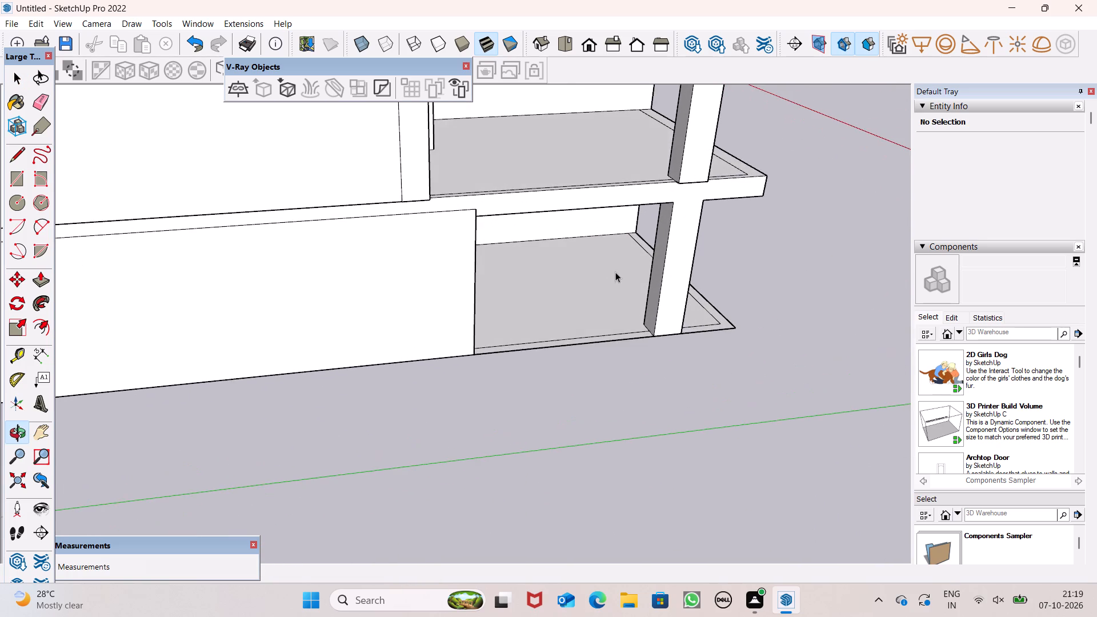
scroll(629, 283, up, 1)
scroll(545, 169, down, 1)
scroll(721, 289, up, 3)
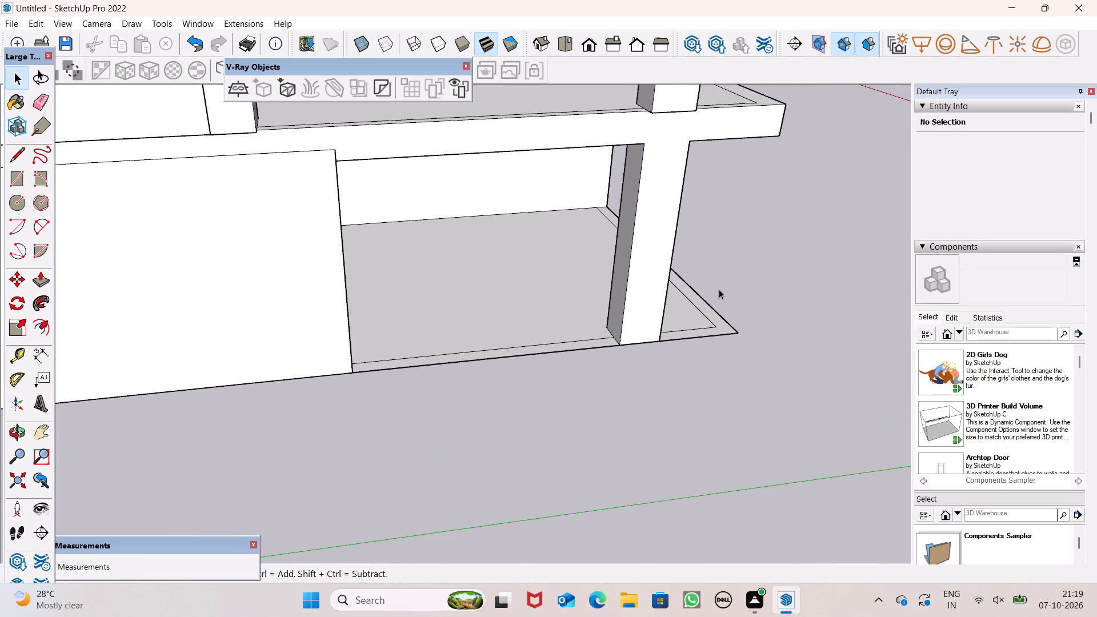
scroll(607, 251, down, 1)
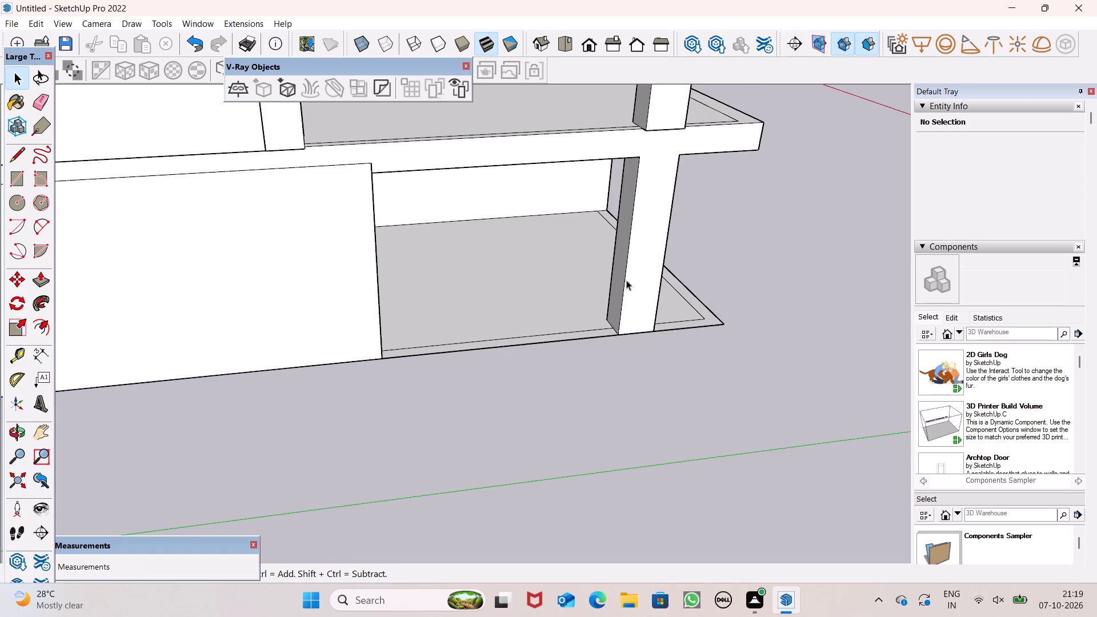
scroll(632, 285, down, 1)
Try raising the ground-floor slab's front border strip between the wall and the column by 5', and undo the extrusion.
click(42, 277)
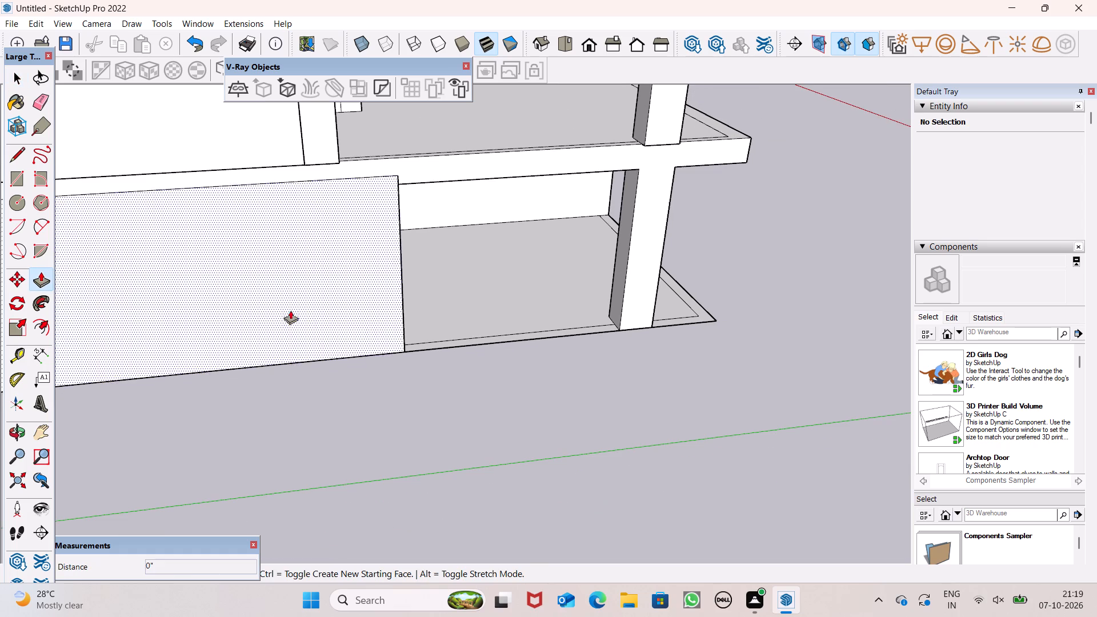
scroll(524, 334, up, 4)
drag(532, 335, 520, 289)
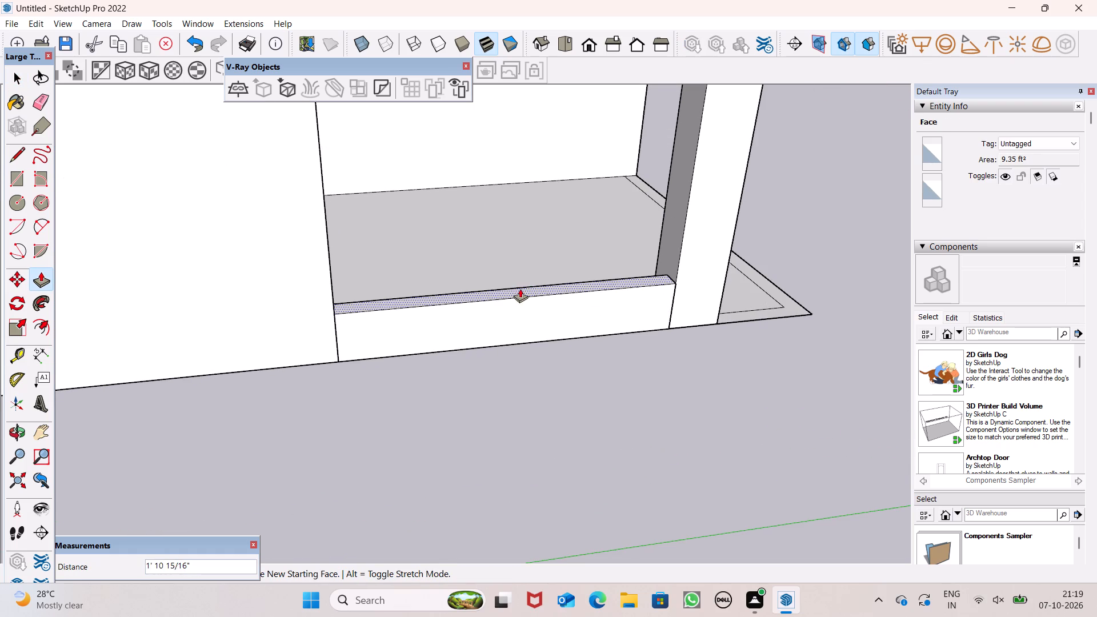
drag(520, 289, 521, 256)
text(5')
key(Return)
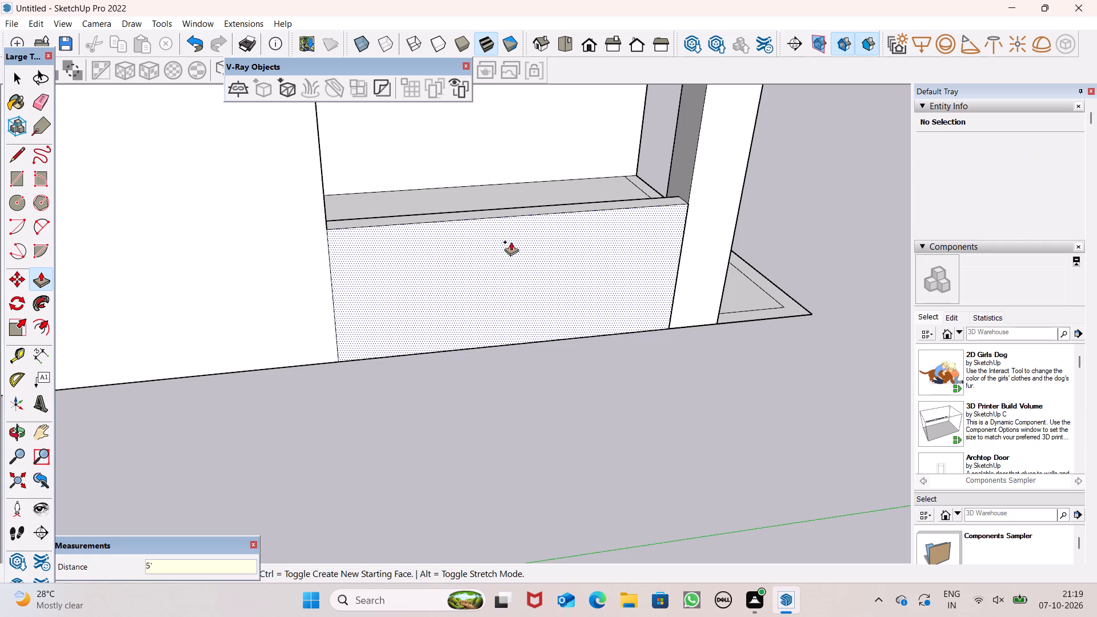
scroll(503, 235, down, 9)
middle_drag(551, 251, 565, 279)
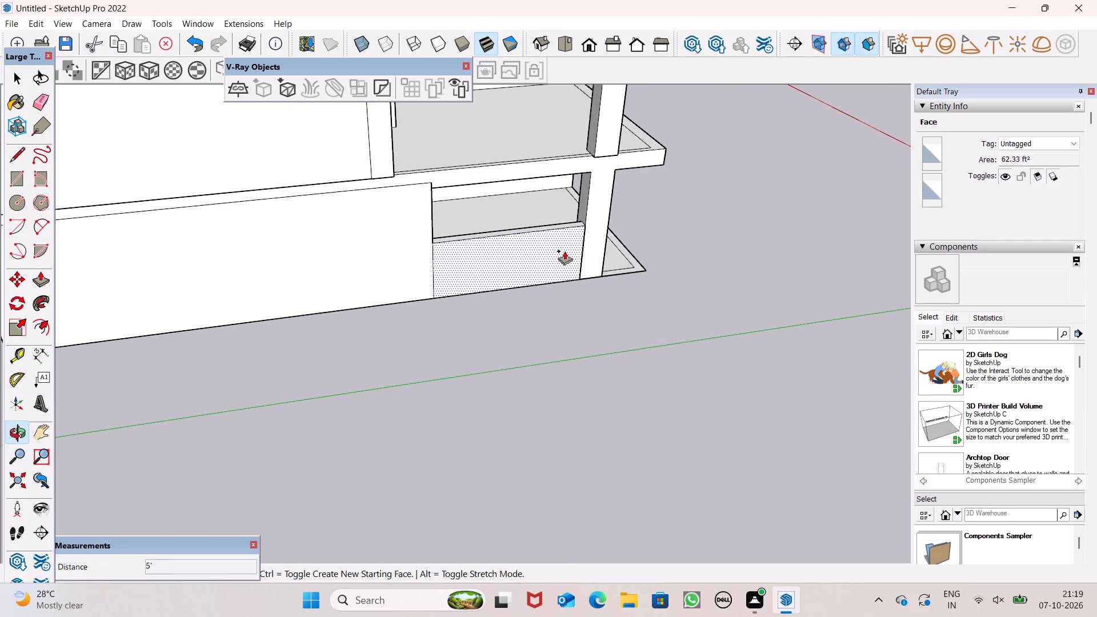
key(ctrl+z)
Extrude the ground-floor slab's front border strip between the wall and the column up 6' as a low wall.
scroll(423, 274, up, 5)
scroll(421, 282, down, 1)
scroll(422, 282, up, 1)
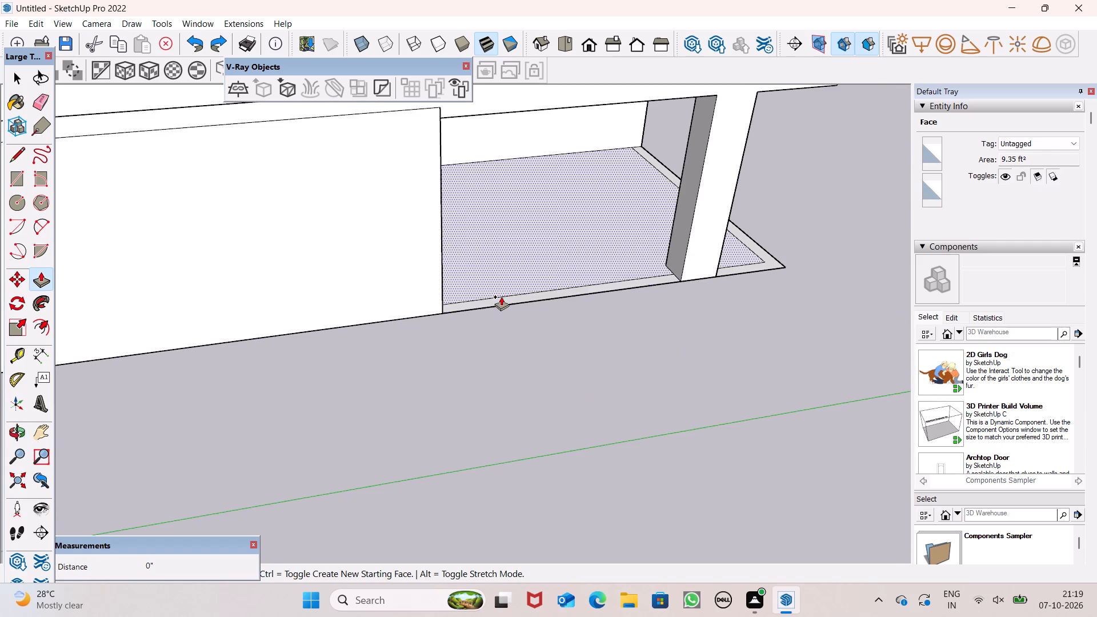
drag(502, 298, 514, 247)
key(6)
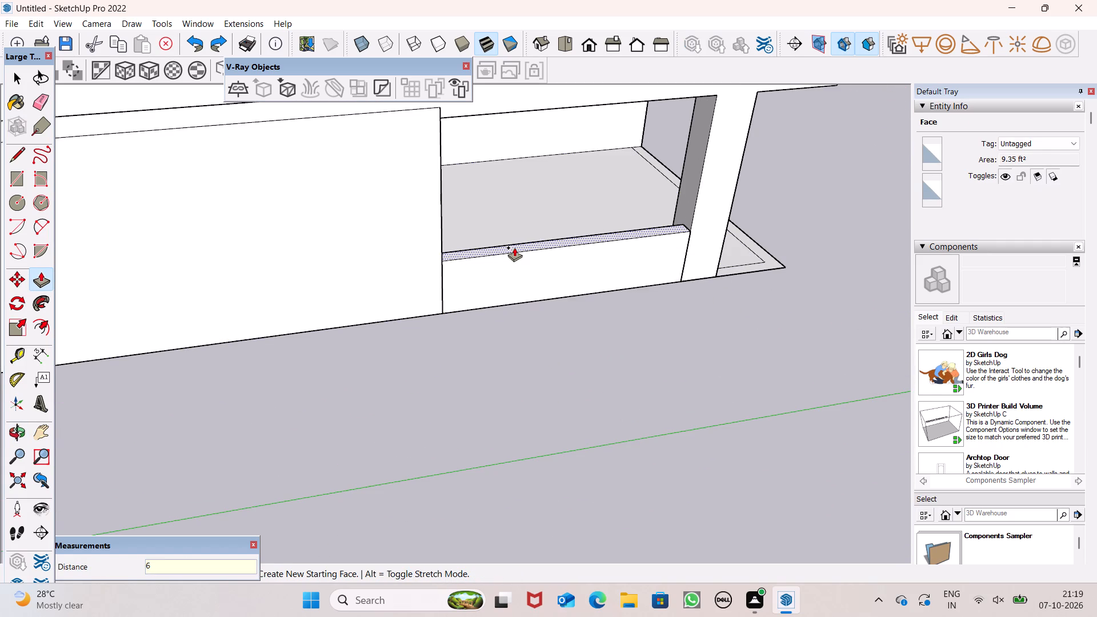
drag(514, 247, 514, 246)
key(apostrophe)
key(Return)
scroll(474, 217, down, 2)
scroll(474, 217, up, 1)
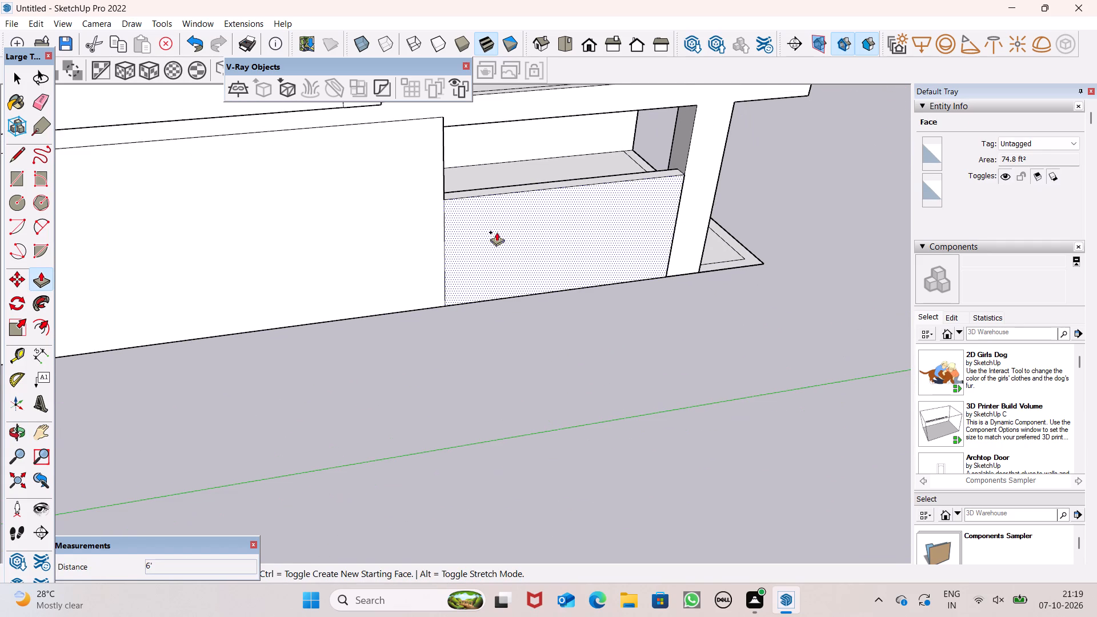
Examine the new low wall and the open ground-floor corner beneath the balcony from the front and side of the house.
scroll(498, 229, down, 5)
scroll(614, 253, down, 10)
middle_drag(678, 265, 647, 269)
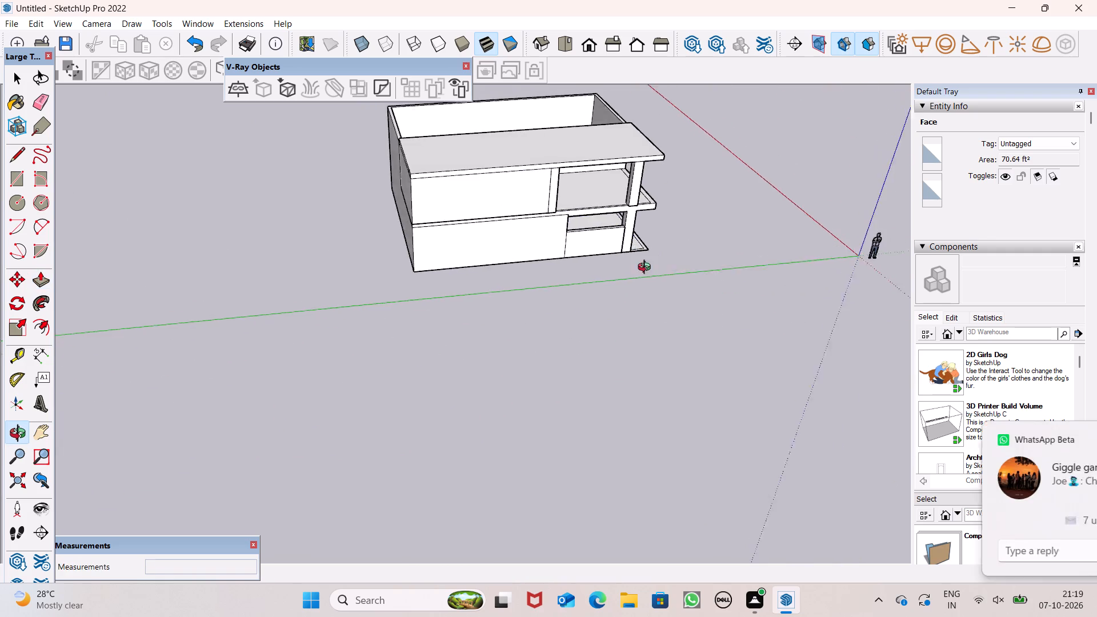
middle_drag(647, 269, 503, 258)
scroll(501, 257, up, 1)
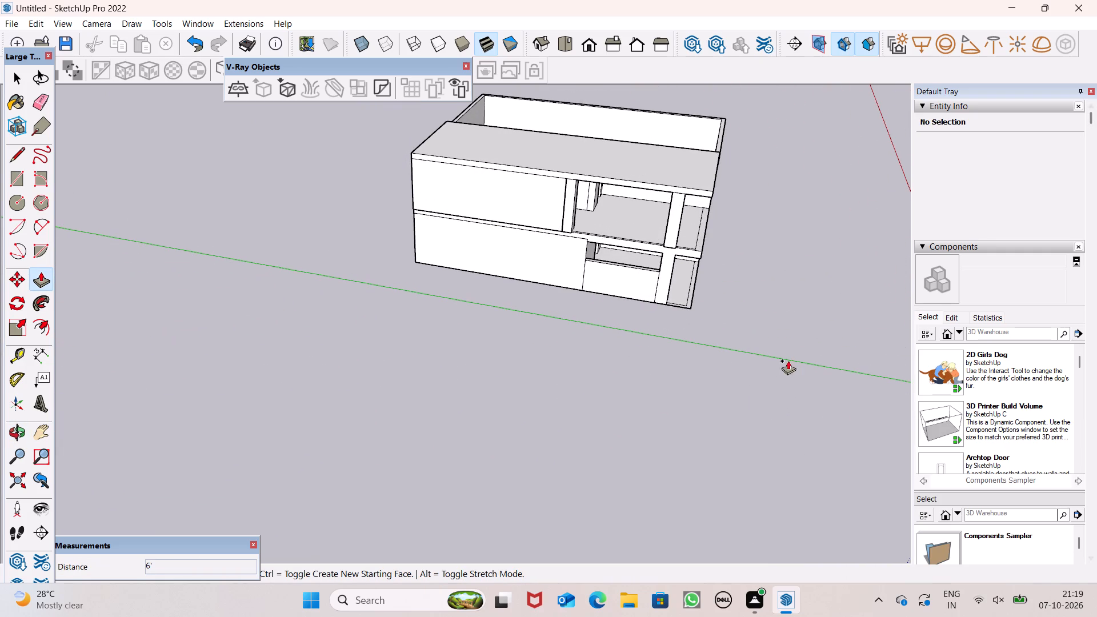
middle_drag(658, 250, 504, 251)
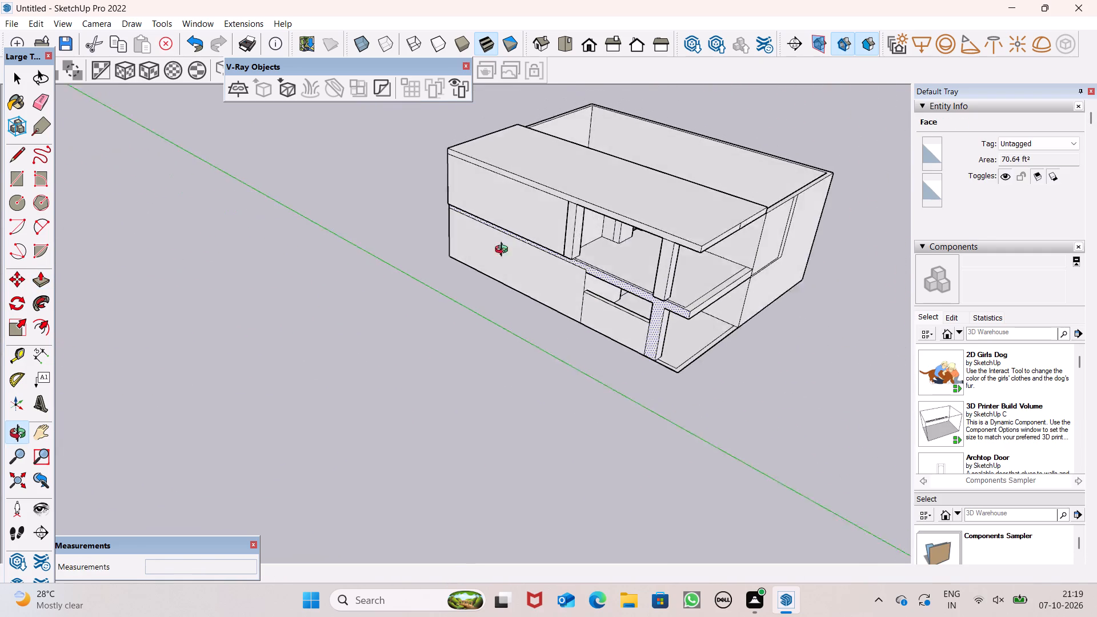
middle_drag(504, 251, 503, 253)
scroll(844, 429, up, 2)
scroll(842, 409, down, 4)
middle_drag(841, 418, 800, 362)
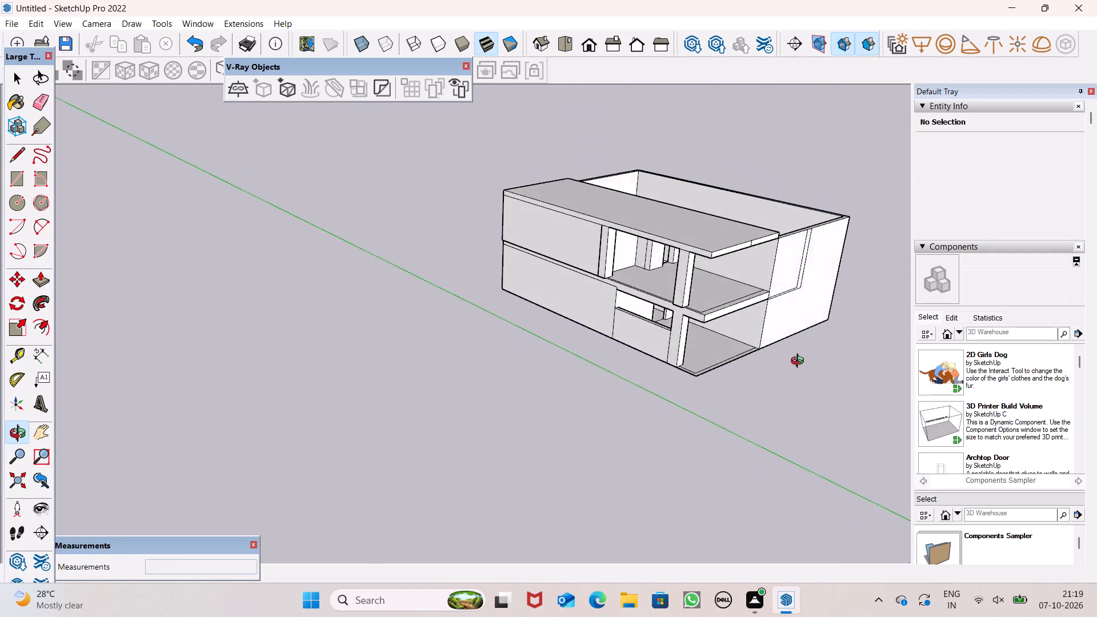
middle_drag(800, 362, 767, 355)
scroll(693, 377, up, 4)
middle_click(800, 411)
scroll(800, 411, up, 1)
scroll(767, 374, down, 4)
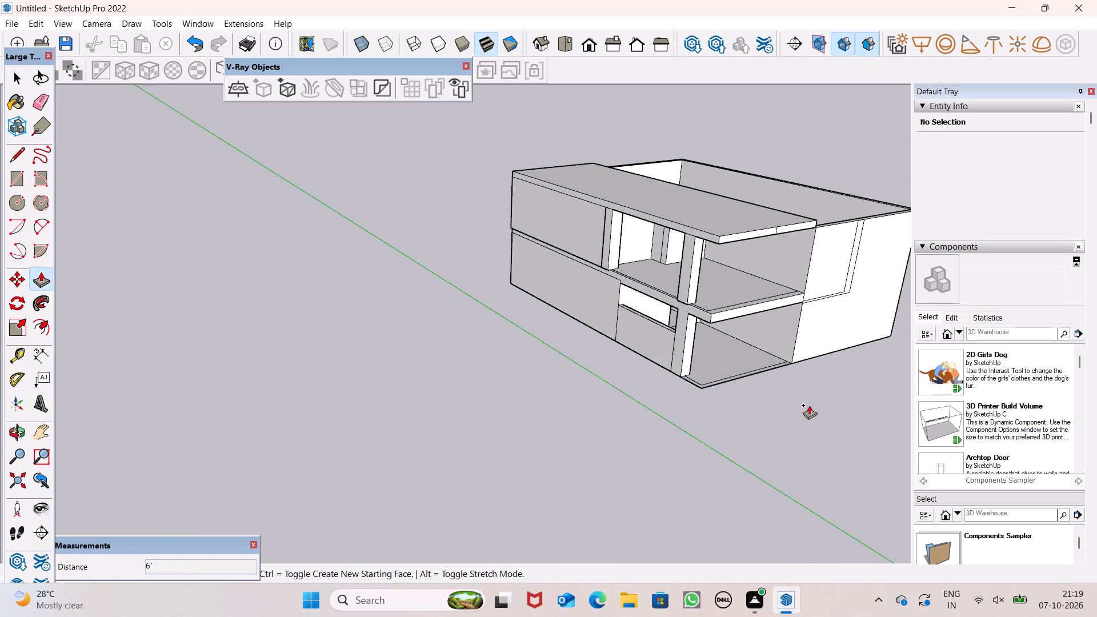
middle_drag(805, 409, 715, 407)
scroll(695, 374, down, 5)
middle_drag(714, 409, 712, 422)
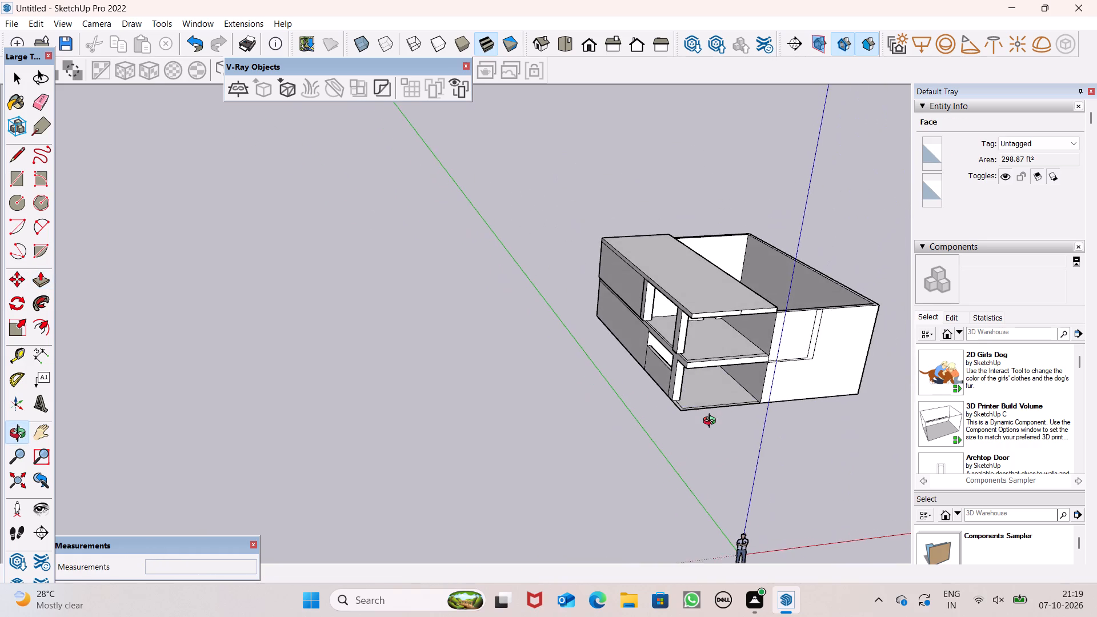
middle_drag(712, 422, 712, 423)
scroll(703, 382, down, 3)
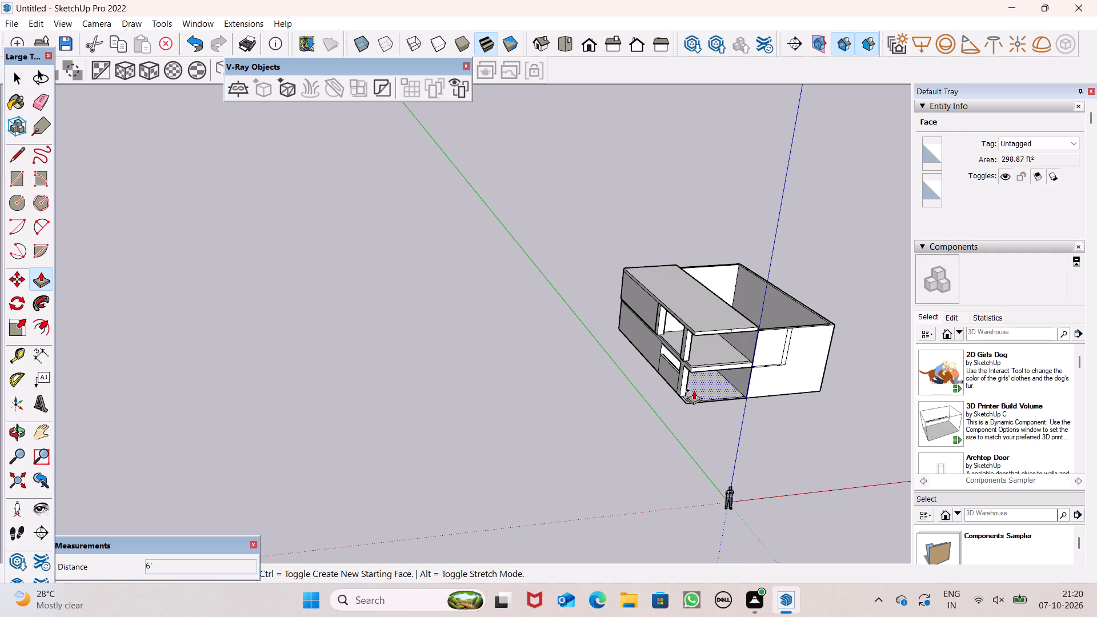
Draw a 9" line across the ground-floor slab's border at the outer front corner, separating the front strip from the side strip.
scroll(685, 416, up, 7)
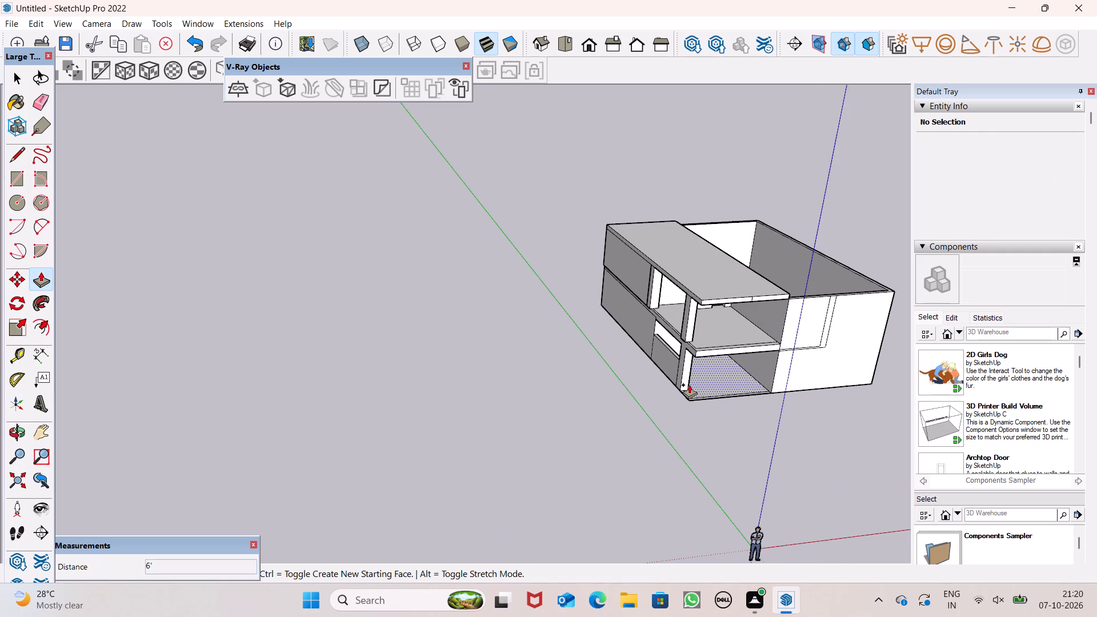
scroll(689, 384, up, 7)
middle_drag(691, 388, 790, 435)
scroll(715, 372, up, 5)
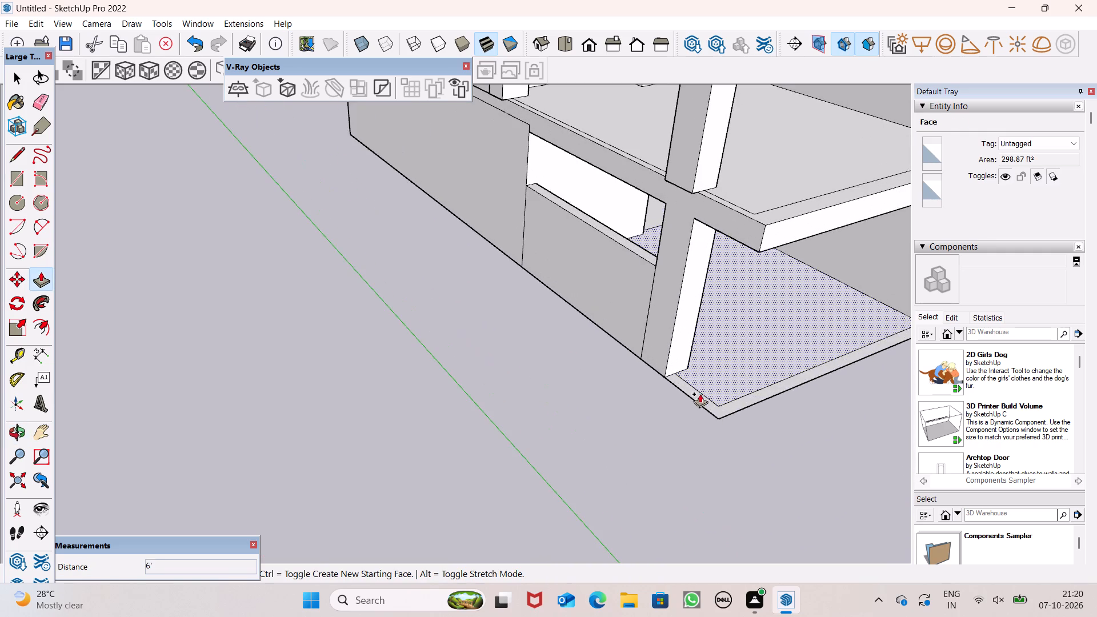
middle_drag(698, 399, 836, 436)
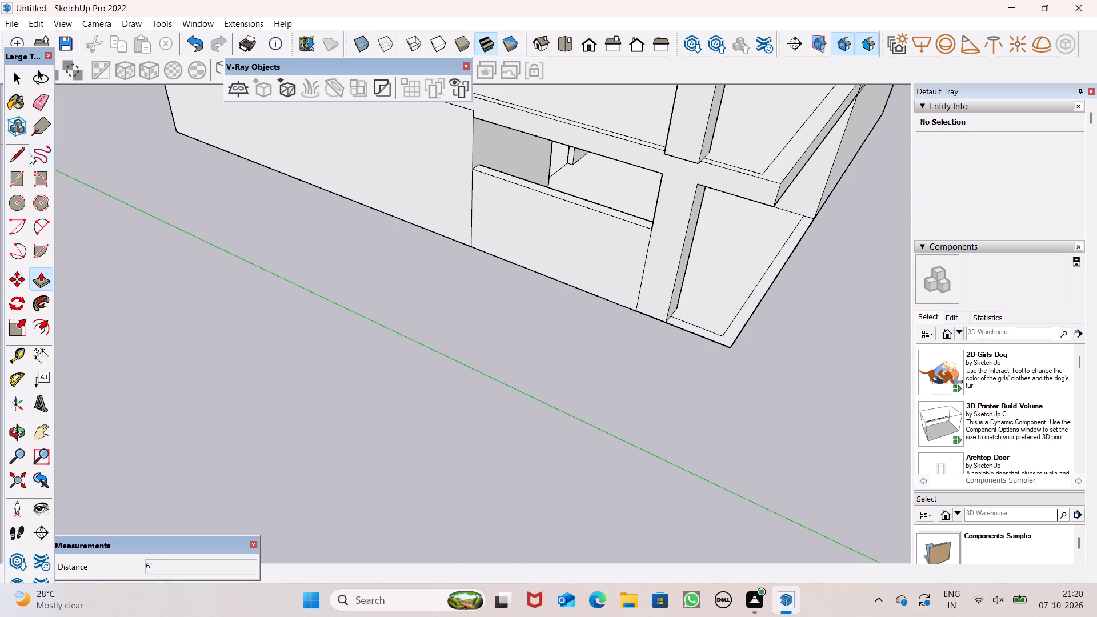
click(11, 159)
scroll(778, 326, up, 3)
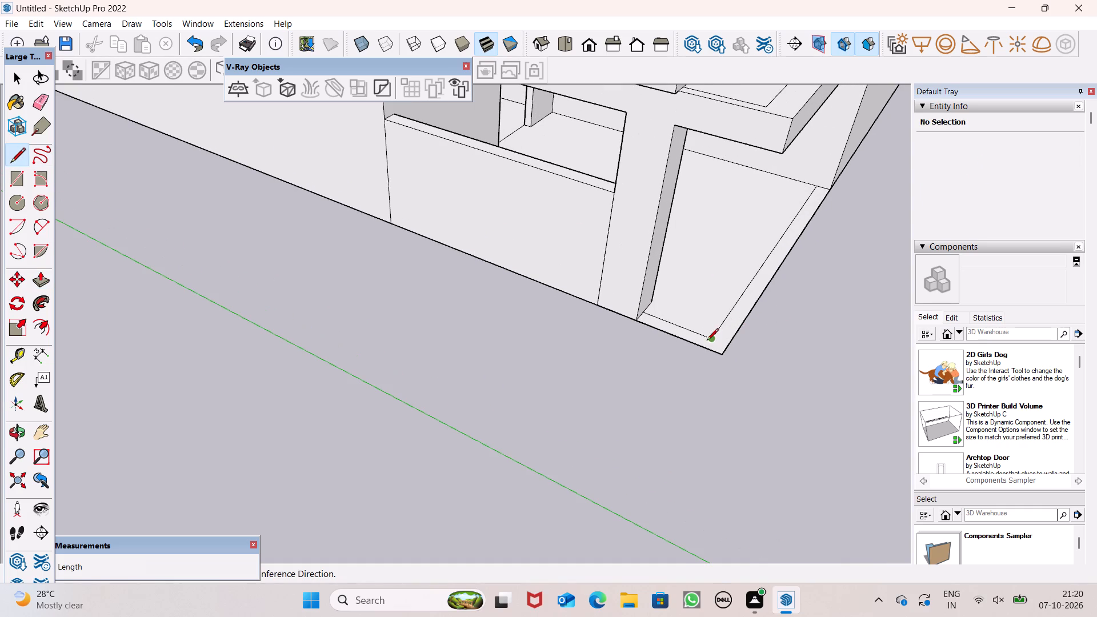
click(709, 341)
click(725, 343)
Extrude the short front border strip between the column and the slab's outer corner up 6', matching the adjoining low wall.
click(42, 265)
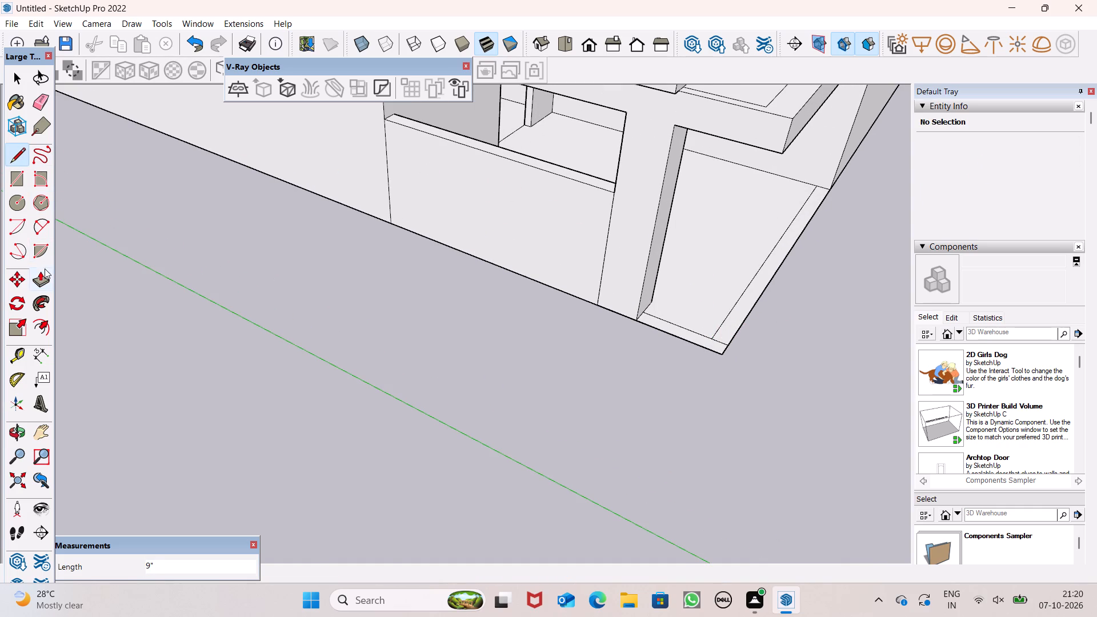
click(45, 273)
scroll(674, 255, up, 3)
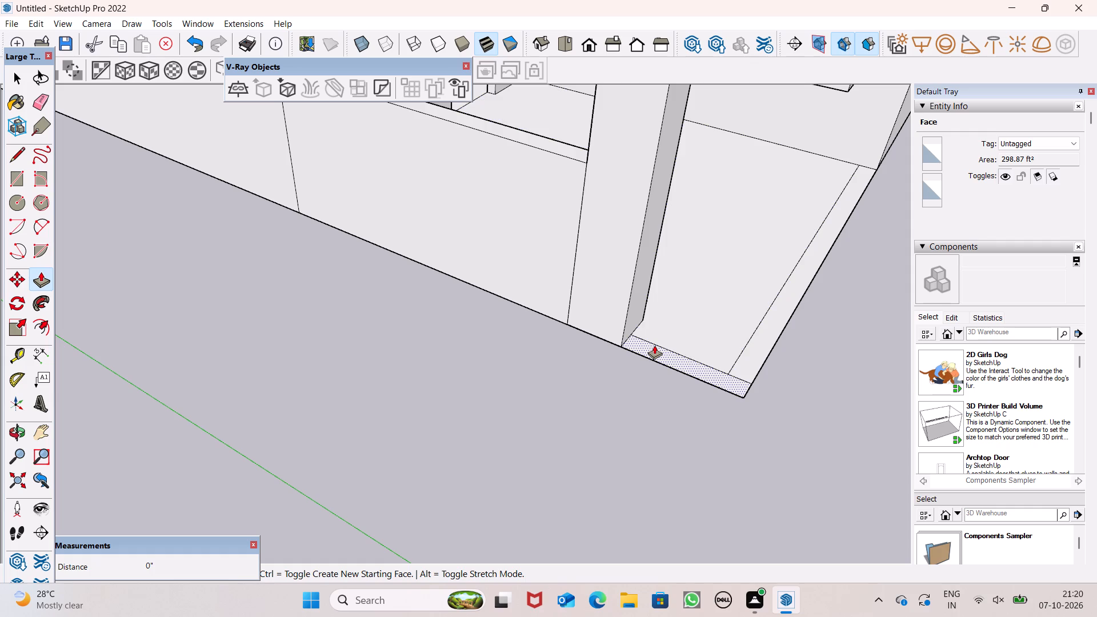
drag(654, 345, 577, 174)
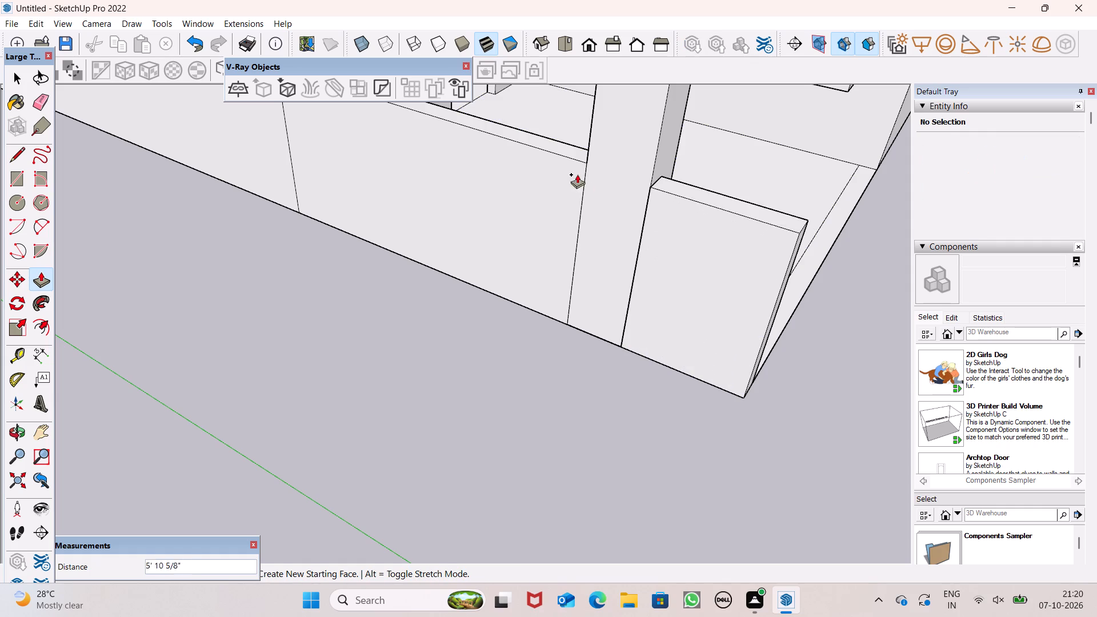
drag(577, 174, 554, 149)
scroll(569, 165, down, 4)
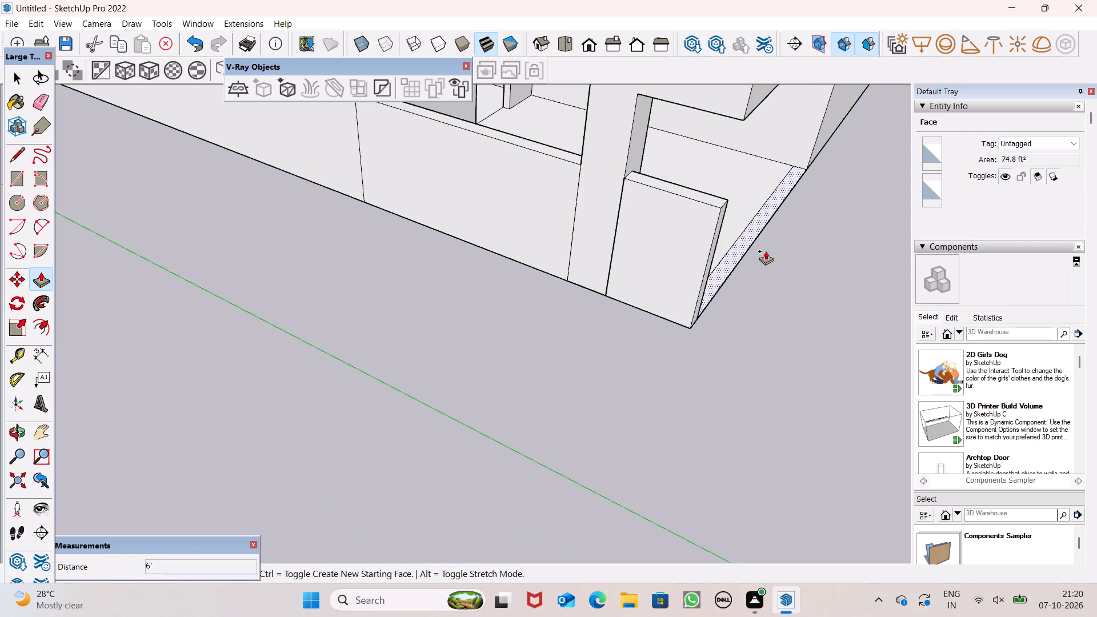
scroll(759, 229, down, 14)
key(space)
scroll(712, 235, down, 4)
middle_drag(770, 289, 721, 271)
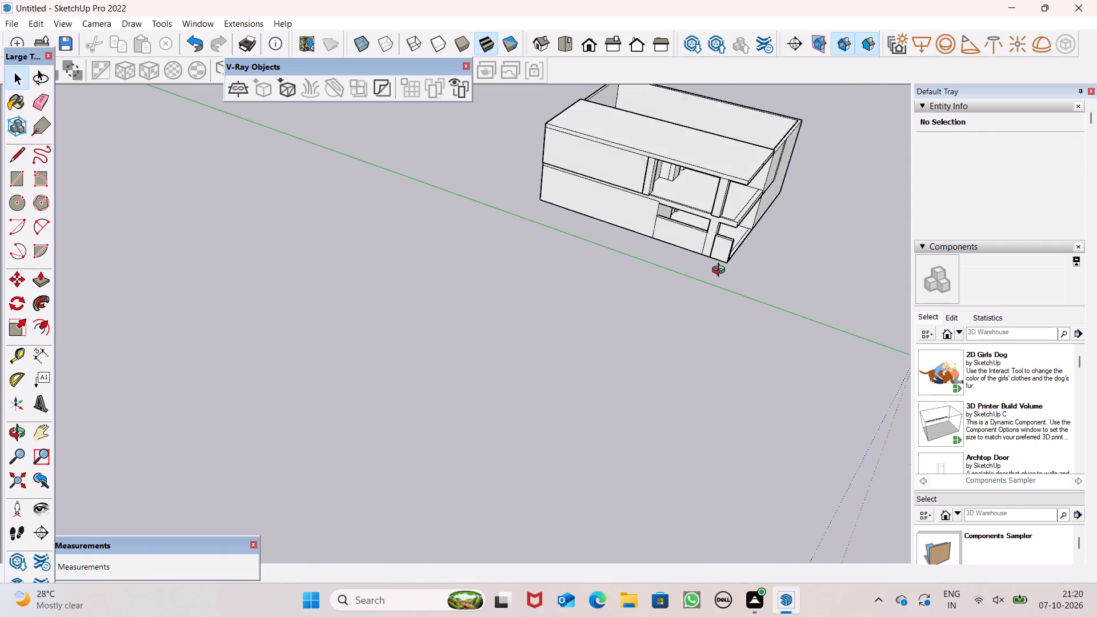
Examine the house from the side and from above, around the side wall's L-shaped band outline and its top edge.
middle_drag(721, 271, 488, 206)
scroll(509, 183, down, 2)
scroll(753, 241, down, 4)
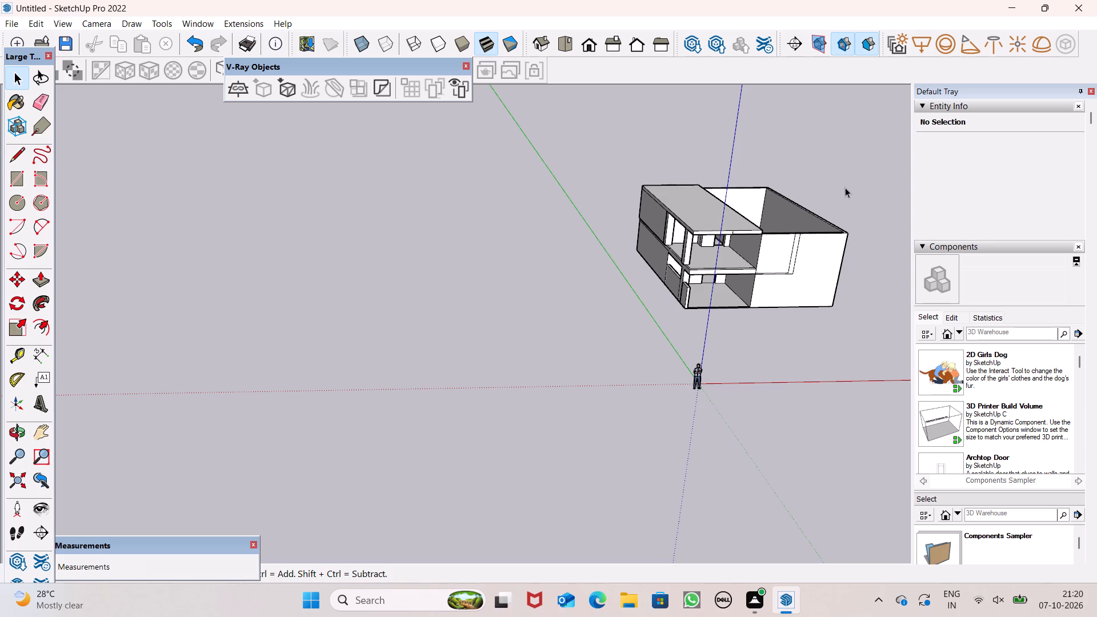
scroll(578, 245, down, 3)
scroll(872, 245, up, 5)
scroll(769, 237, up, 5)
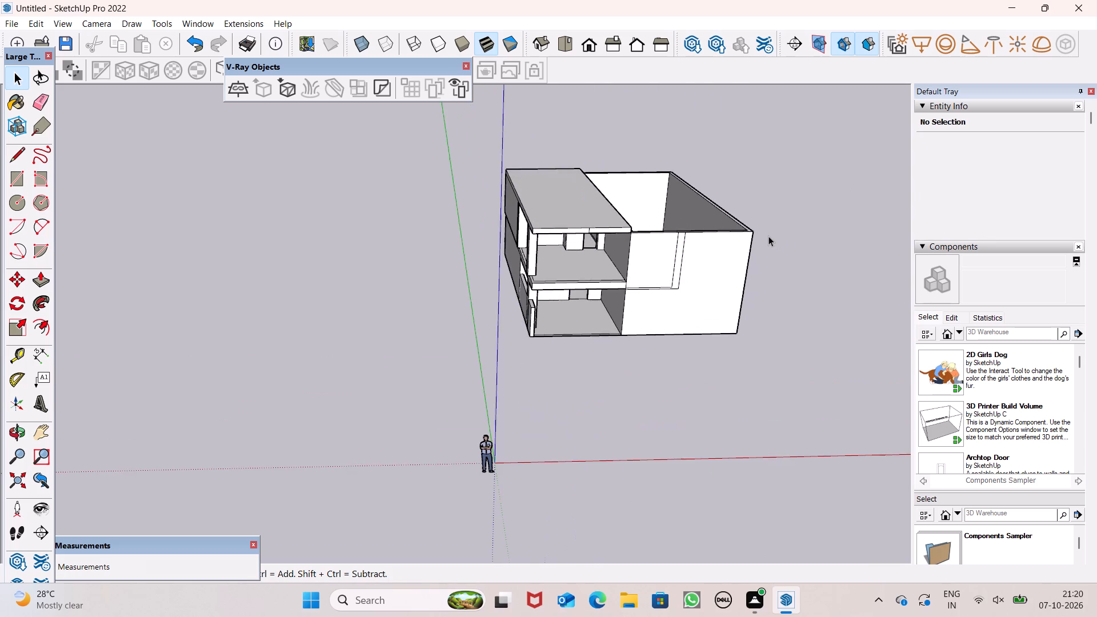
middle_drag(766, 245, 730, 234)
scroll(735, 230, down, 4)
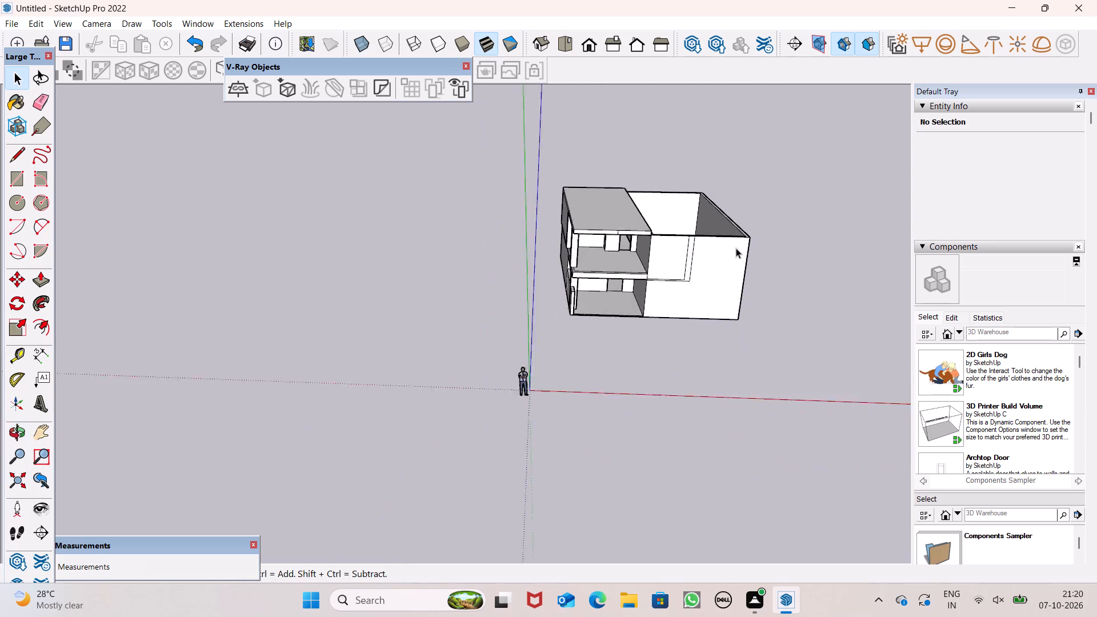
scroll(736, 248, down, 1)
scroll(727, 221, up, 6)
middle_drag(678, 259, 677, 217)
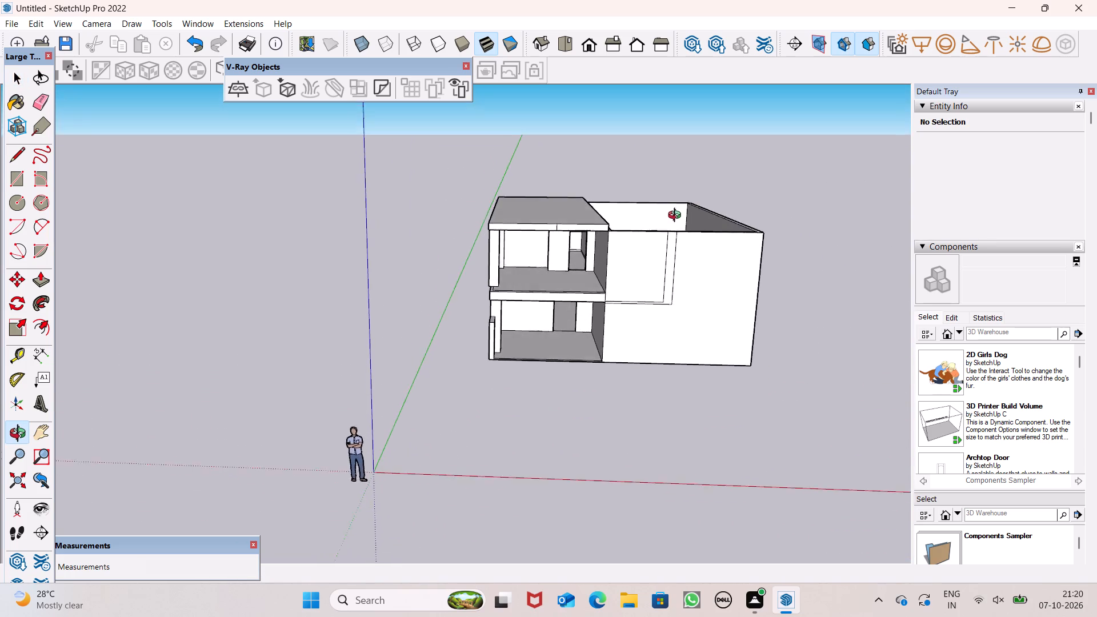
middle_drag(677, 217, 670, 197)
scroll(668, 197, up, 1)
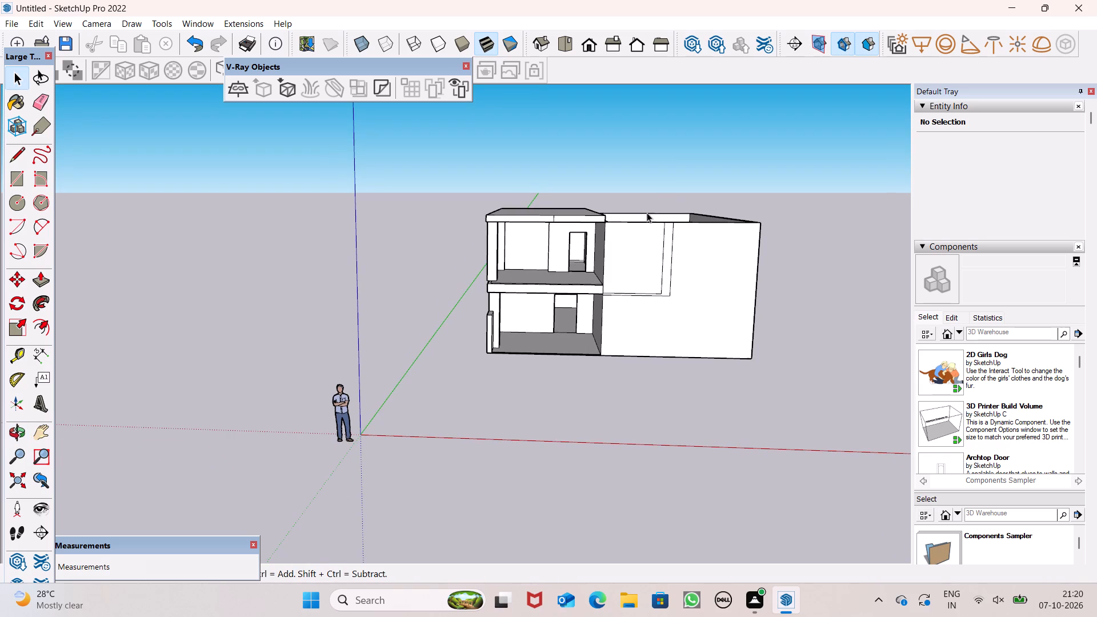
middle_drag(594, 234, 619, 330)
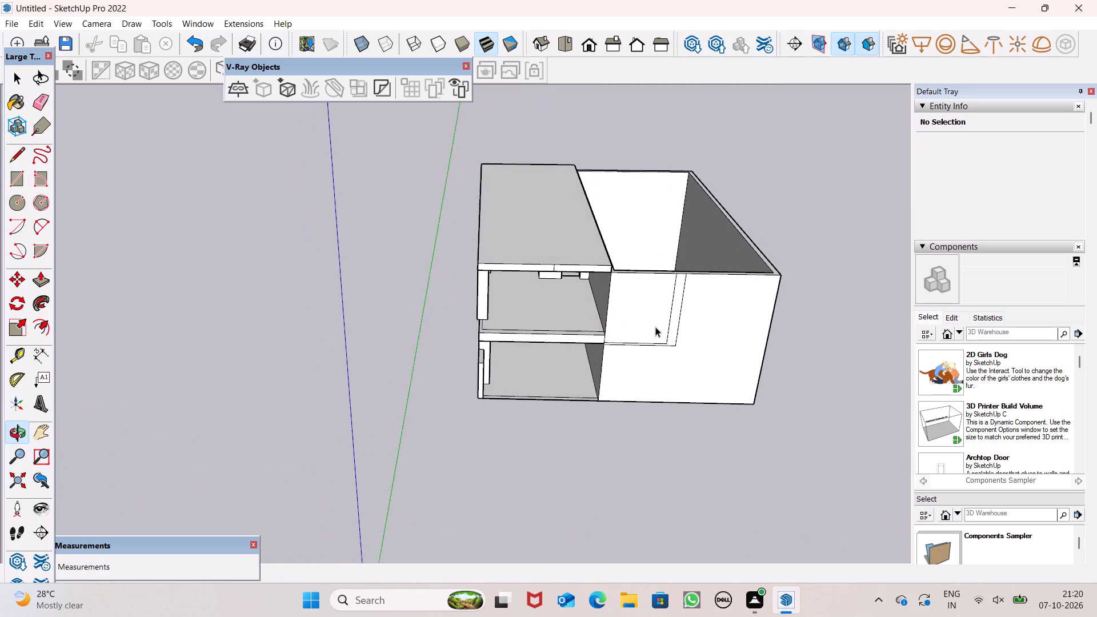
scroll(649, 295, up, 4)
middle_drag(643, 291, 638, 374)
scroll(643, 310, up, 1)
scroll(709, 335, up, 1)
scroll(693, 281, down, 3)
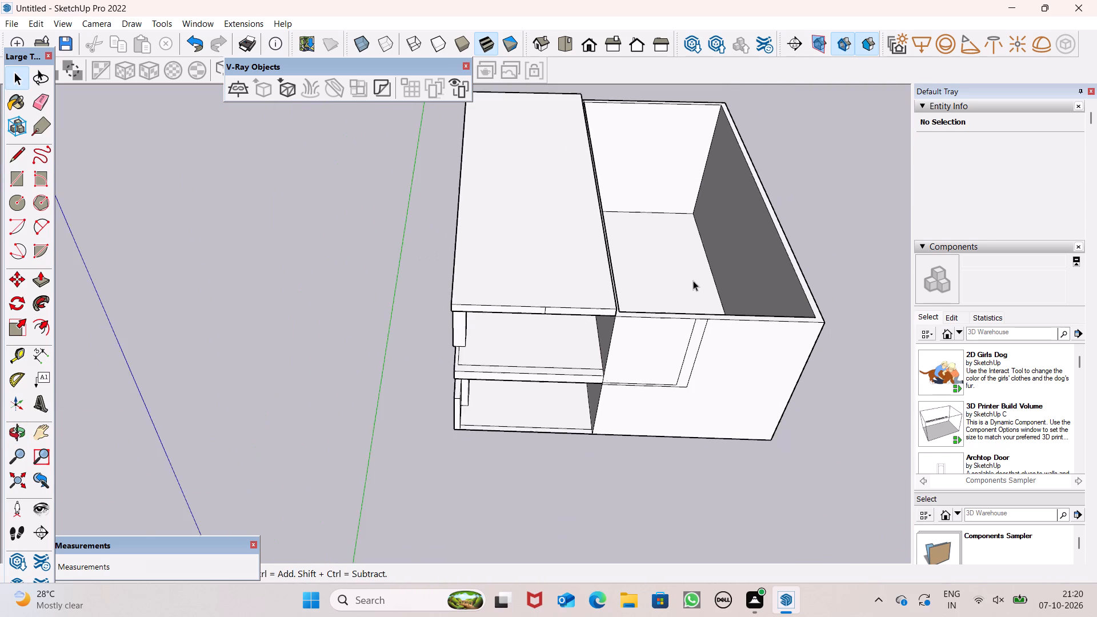
scroll(692, 283, up, 4)
scroll(618, 285, up, 2)
scroll(612, 285, down, 2)
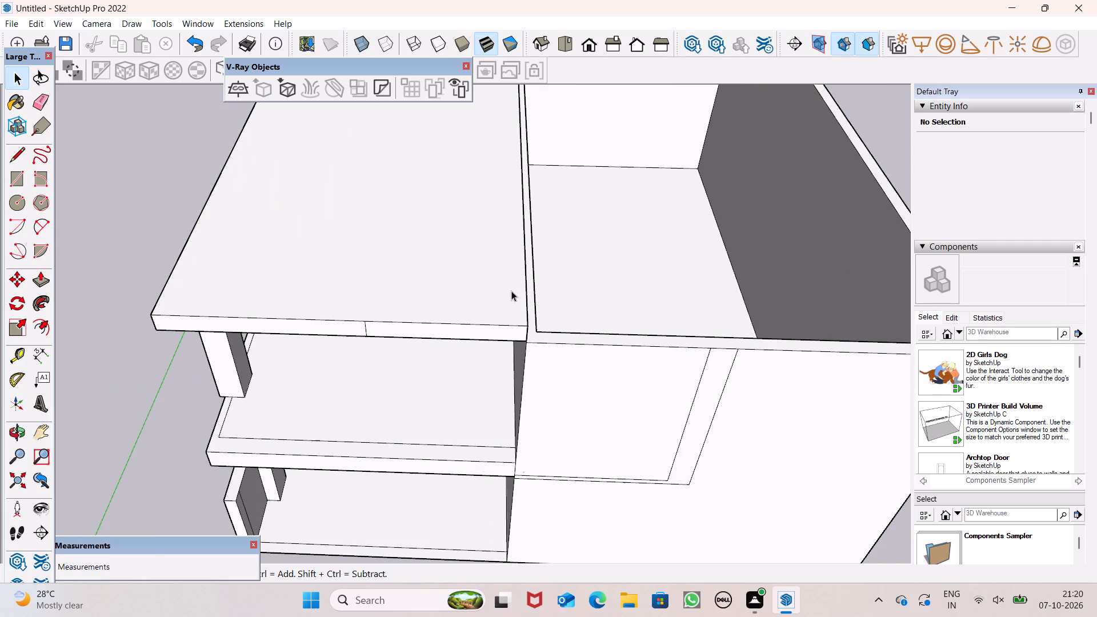
Draw a line across the side wall's top thickness from the upper end of the band's outer outline to the inner edge.
click(13, 159)
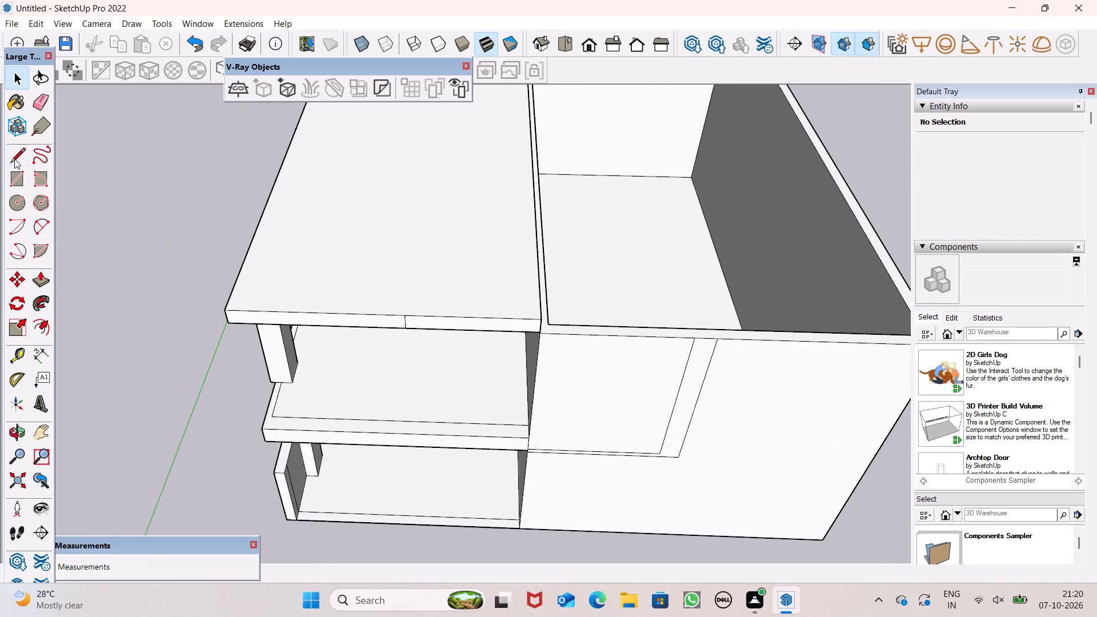
scroll(543, 310, up, 5)
middle_drag(568, 327, 567, 348)
scroll(561, 358, up, 4)
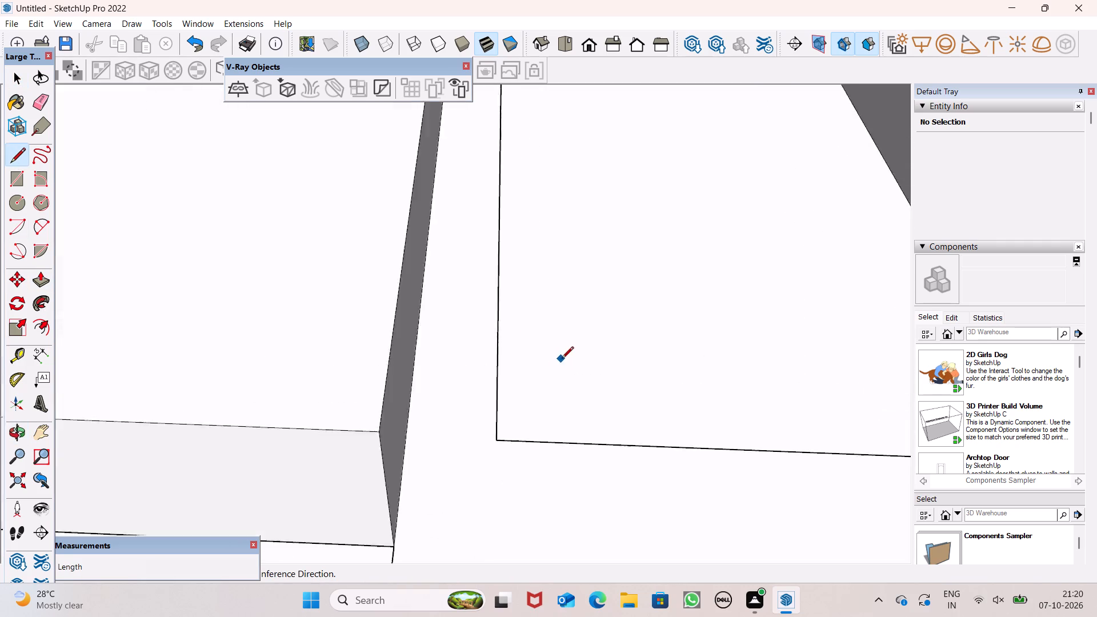
scroll(562, 359, up, 3)
scroll(581, 296, down, 6)
scroll(682, 298, down, 7)
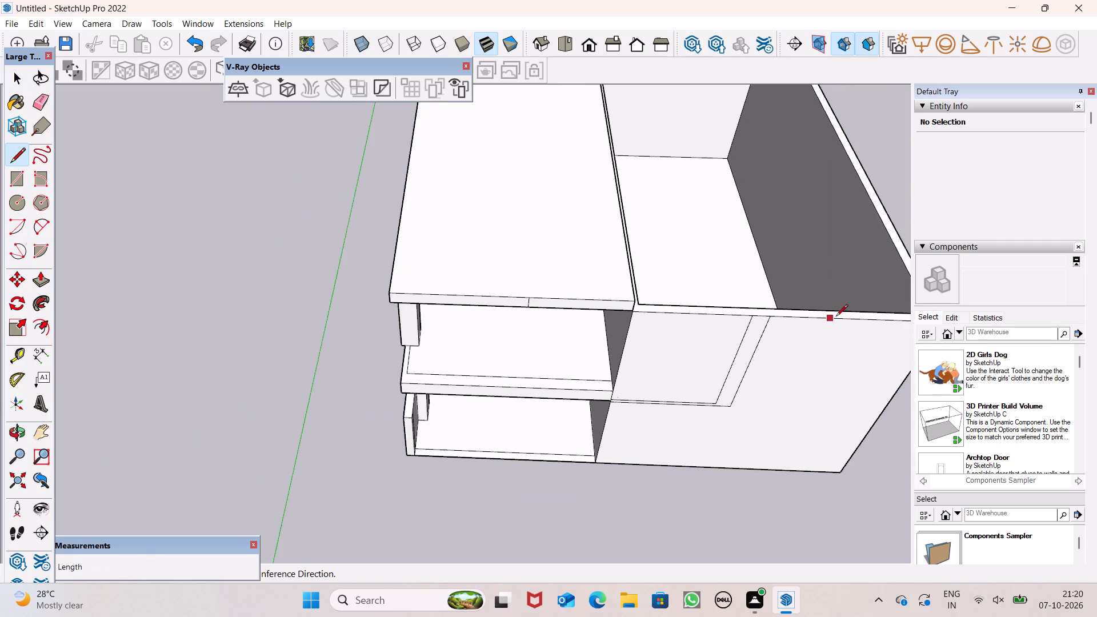
scroll(826, 316, up, 5)
scroll(705, 318, down, 1)
scroll(686, 316, up, 1)
scroll(770, 326, up, 7)
click(754, 312)
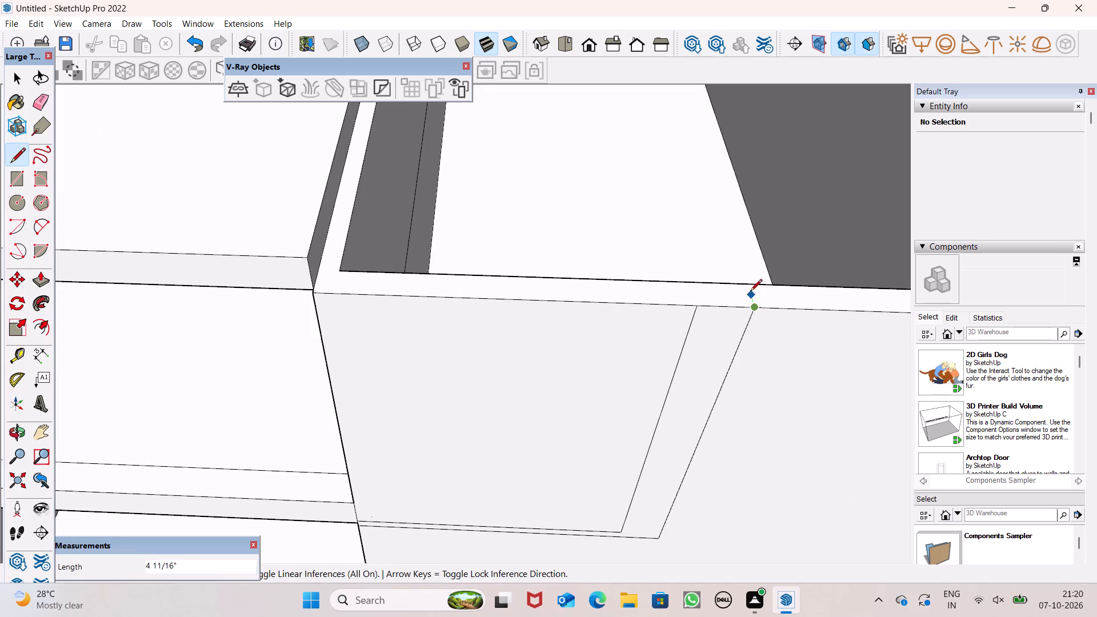
click(751, 285)
Draw a 6" line across the wall top from the inner corner to the outer edge beside the roof slab.
scroll(678, 218, down, 1)
scroll(501, 241, up, 2)
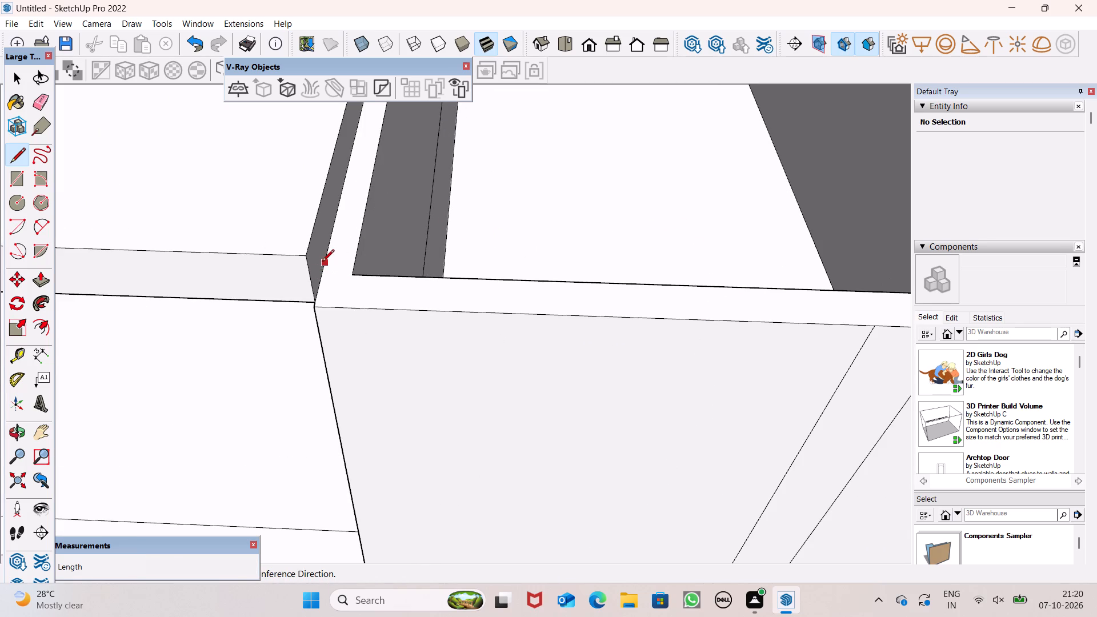
click(323, 265)
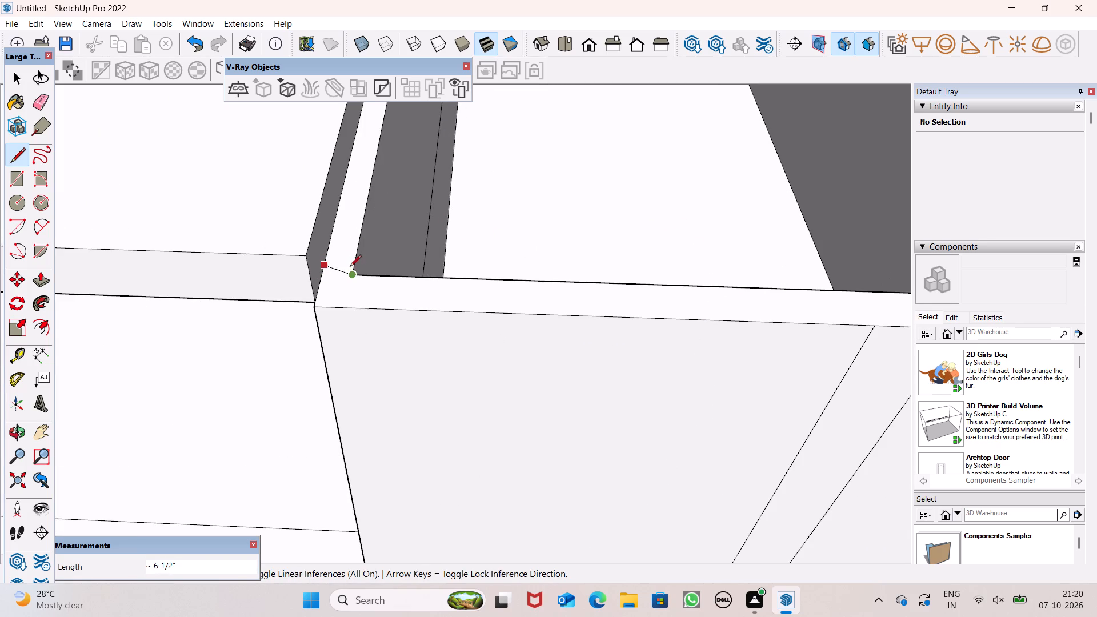
key(space)
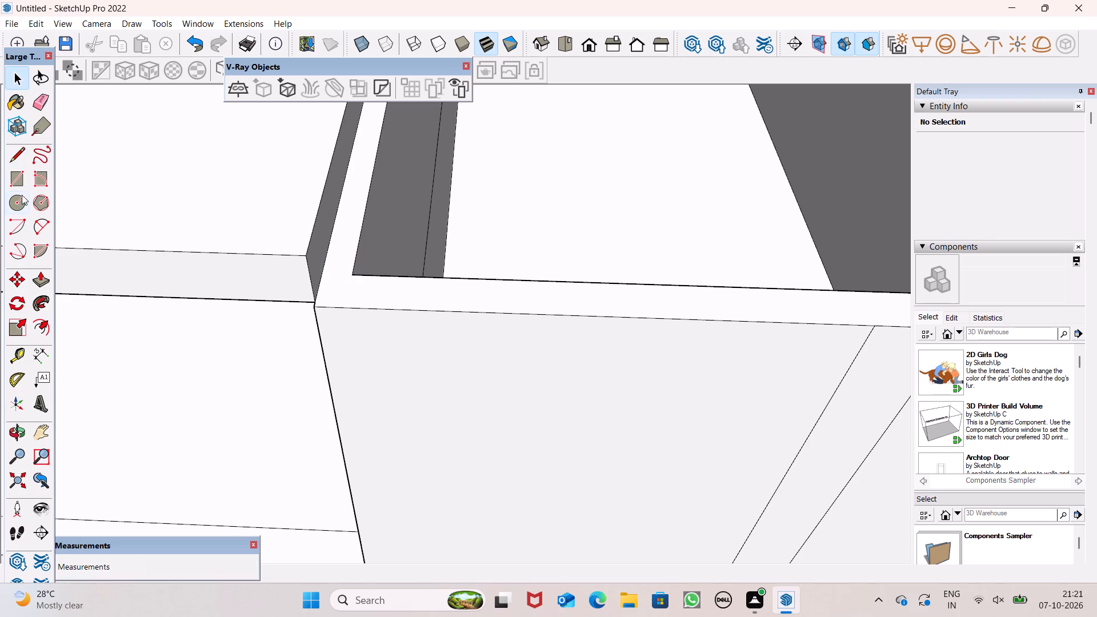
click(23, 163)
scroll(376, 287, up, 3)
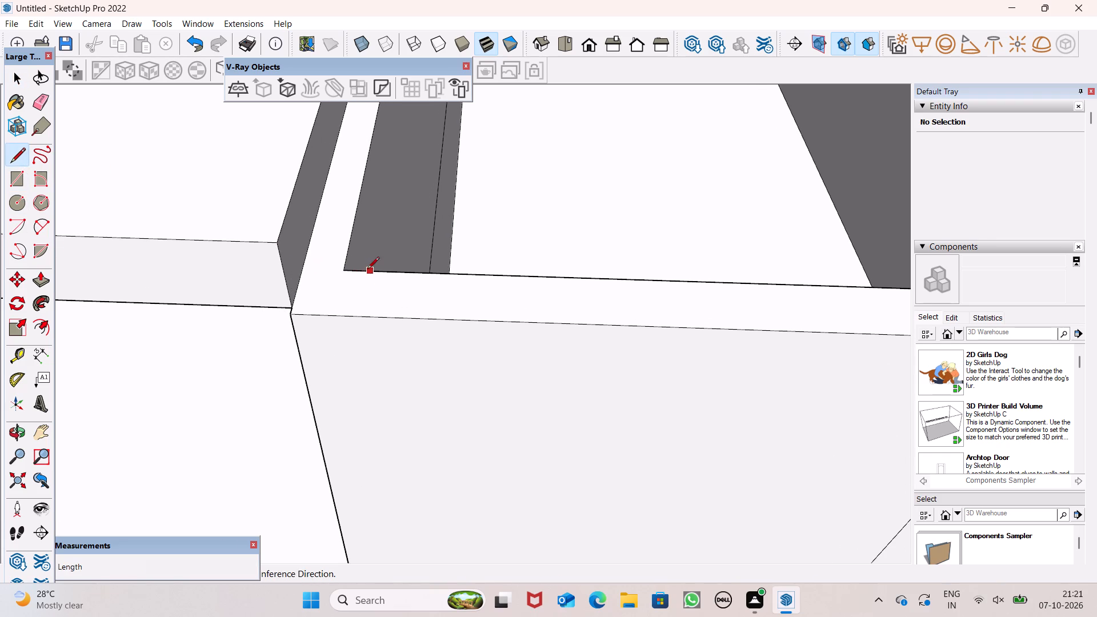
click(342, 266)
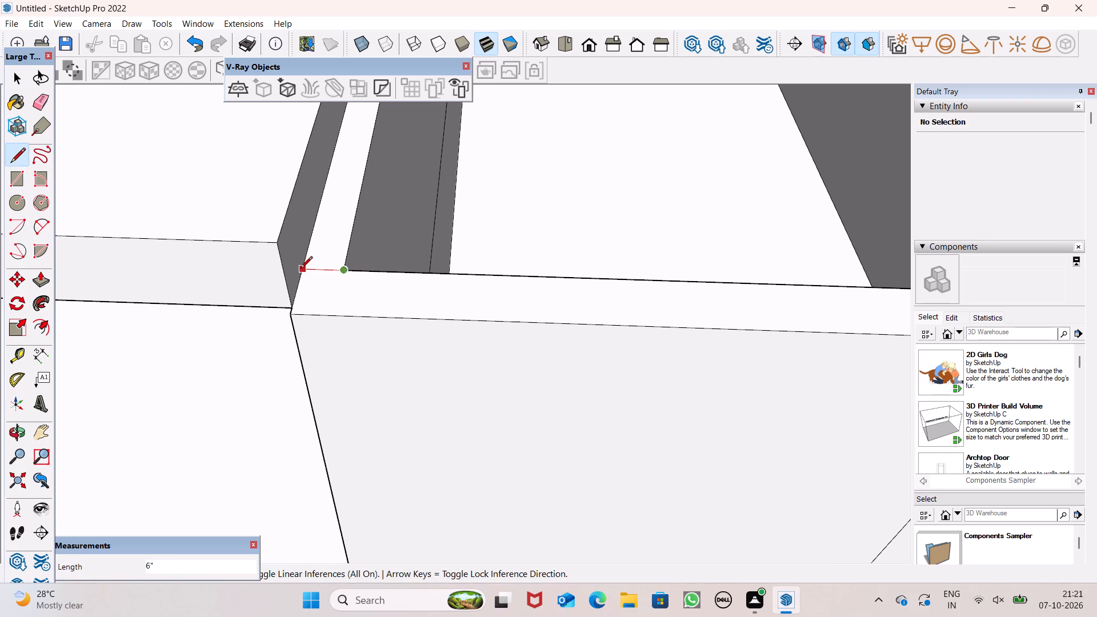
click(301, 269)
key(space)
Extrude the separated wall-top strip above the L-shaped band outline up about 10", undoing the extra repeated extrusions.
scroll(426, 260, down, 14)
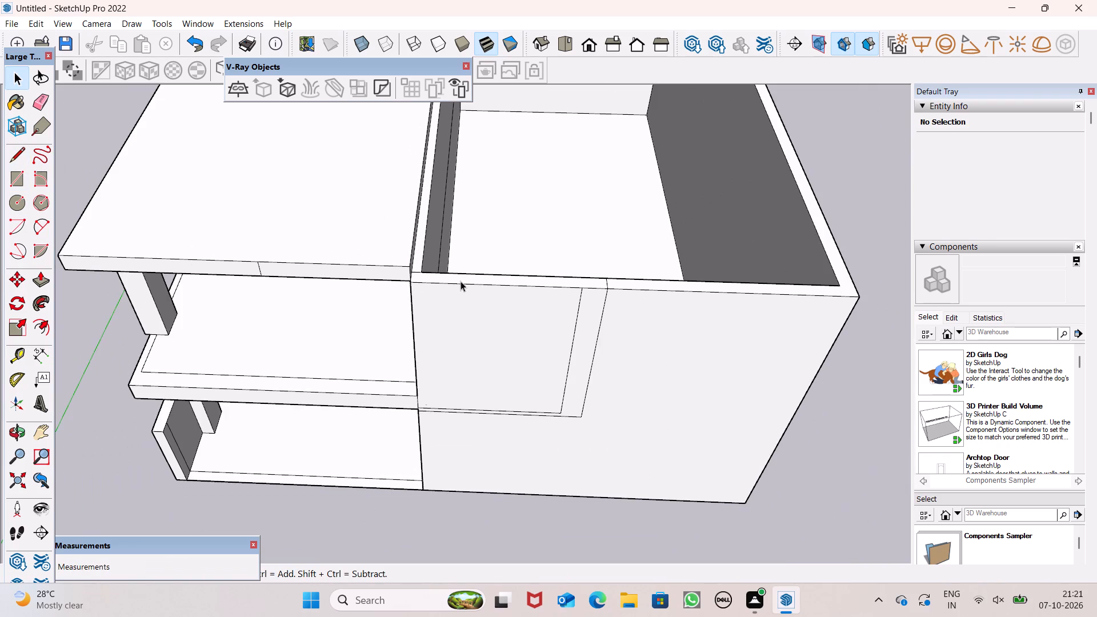
scroll(335, 234, down, 2)
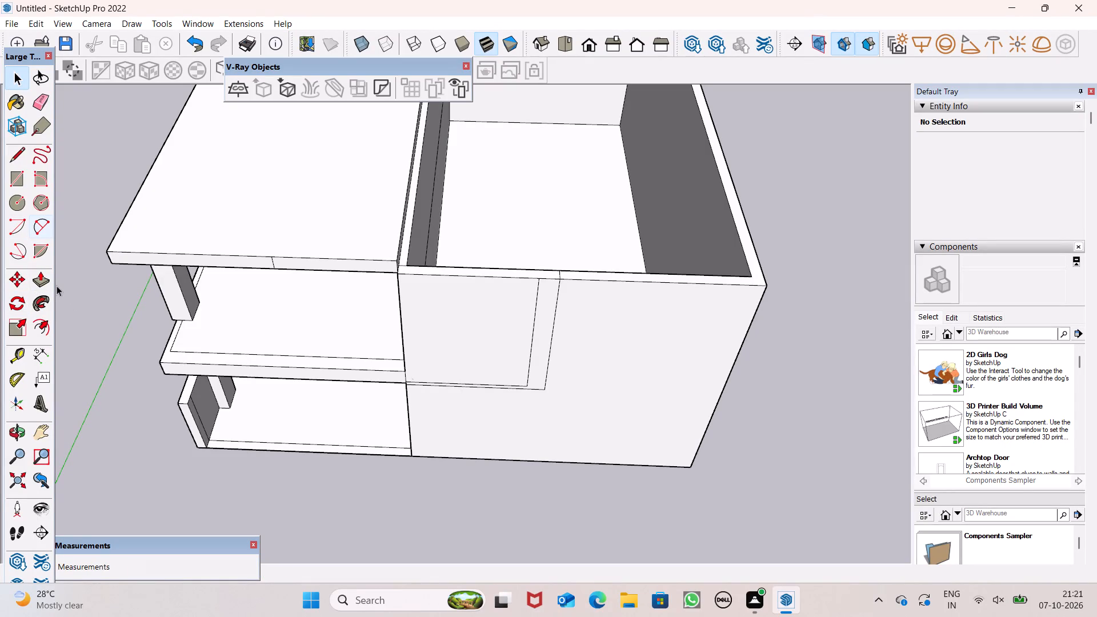
click(45, 281)
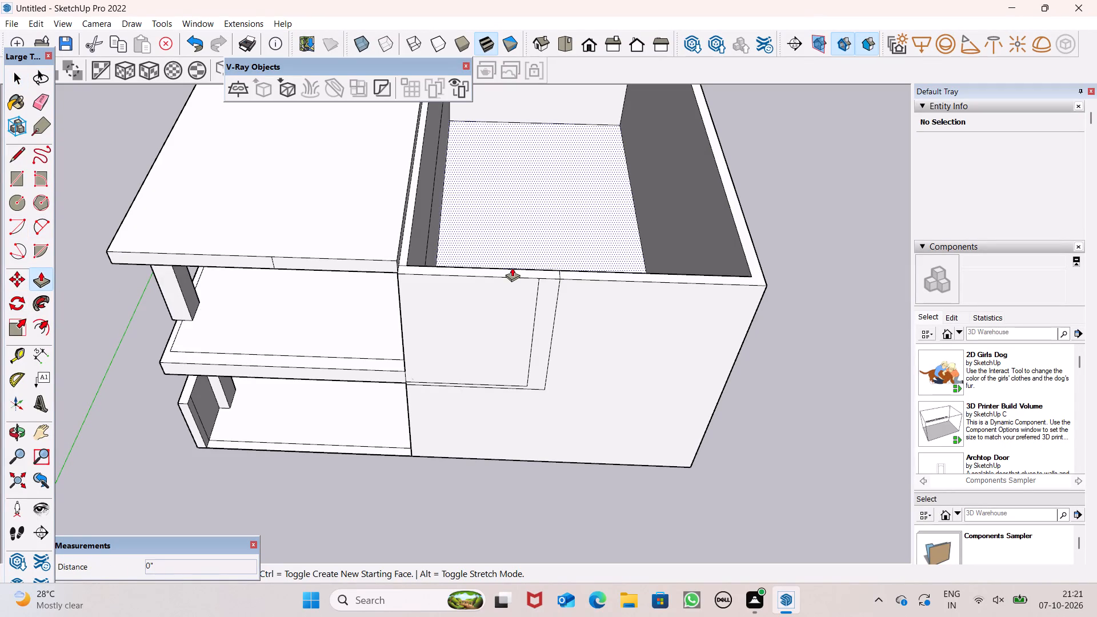
drag(510, 271, 499, 261)
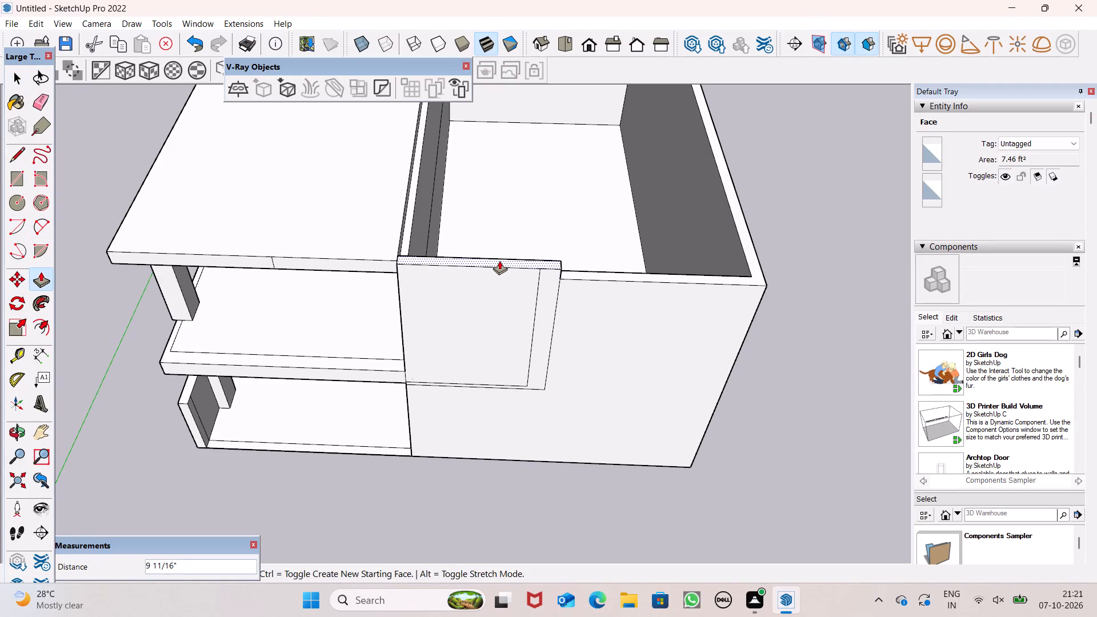
triple_click(499, 261)
double_click(499, 261)
key(space)
key(ctrl+z)
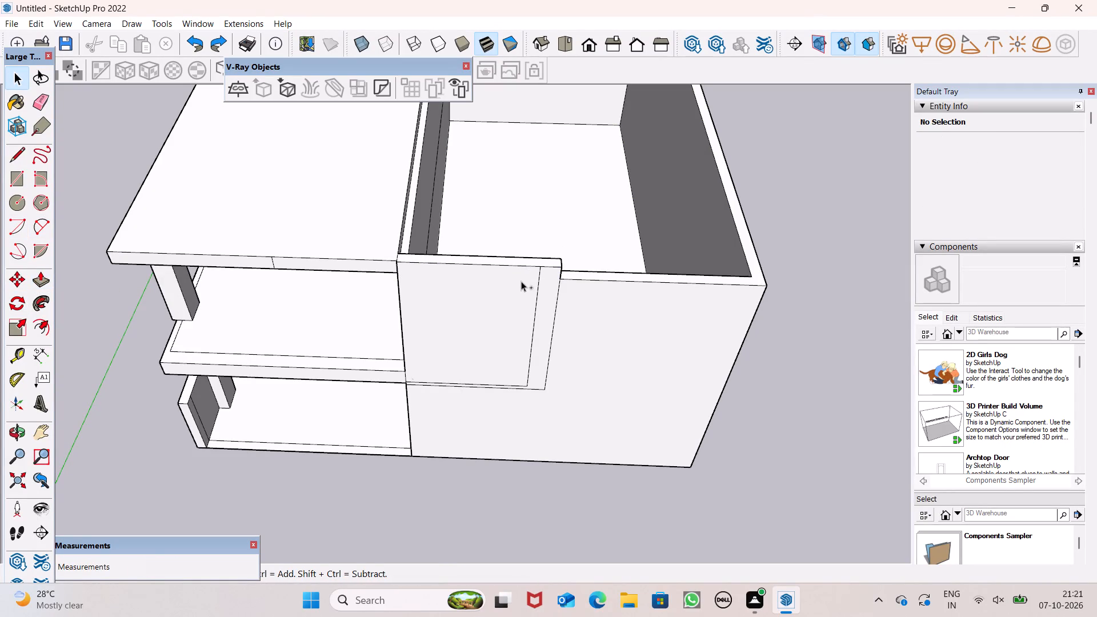
key(ctrl+z)
Examine the raised wall section, the band outline and the junction with the roof slab from the side and above.
middle_drag(603, 283, 603, 281)
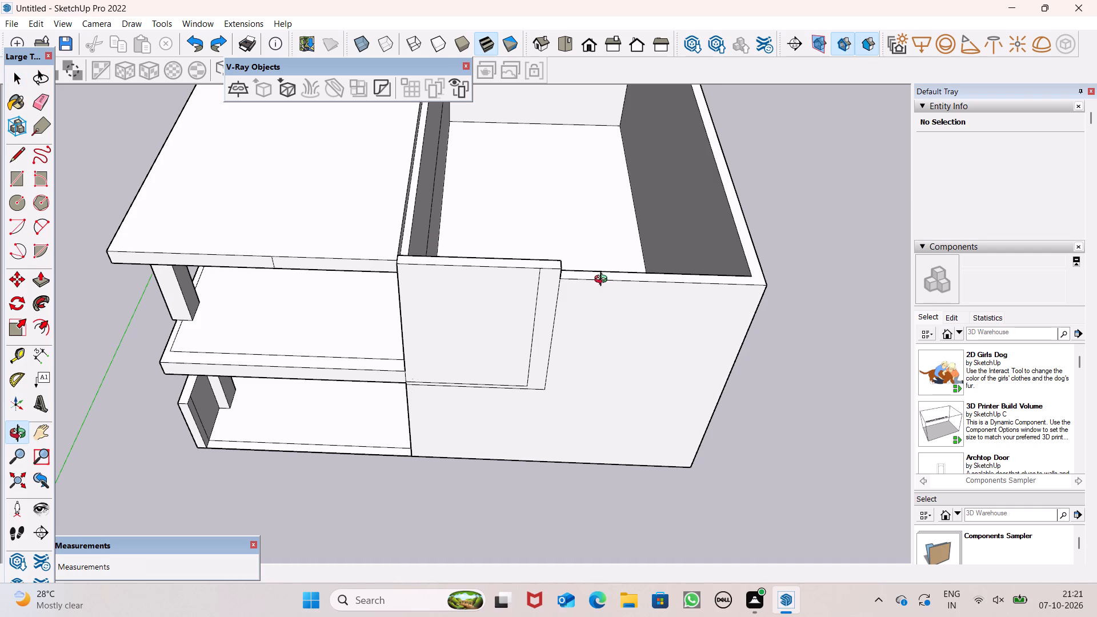
middle_drag(603, 281, 689, 270)
scroll(689, 270, up, 1)
middle_drag(683, 279, 663, 222)
scroll(660, 223, up, 1)
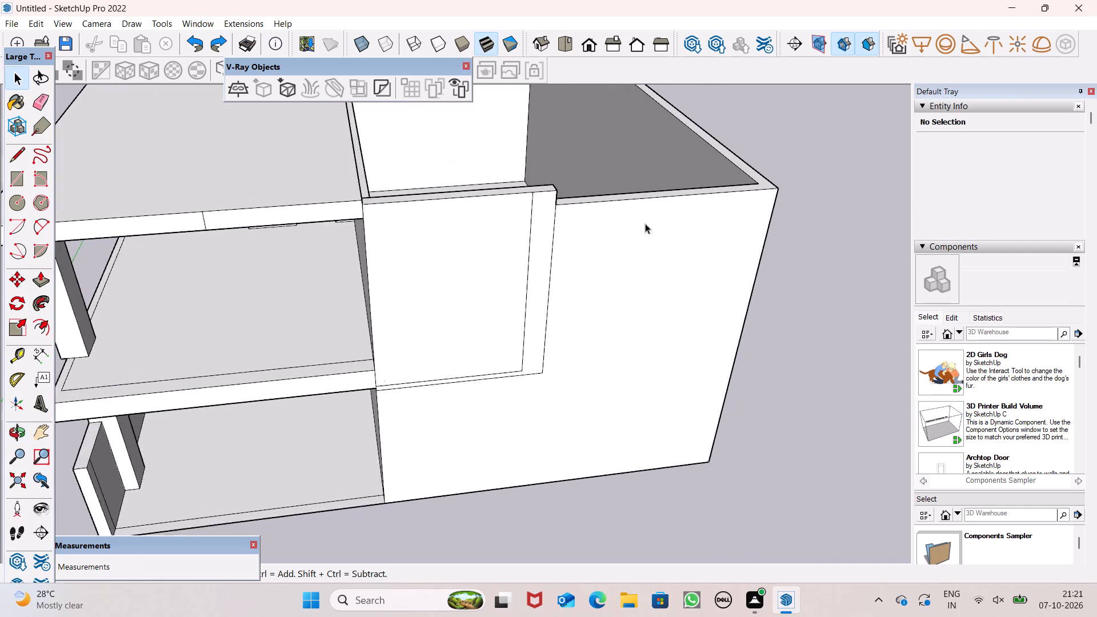
scroll(645, 223, up, 1)
middle_drag(685, 165, 506, 213)
scroll(370, 196, up, 2)
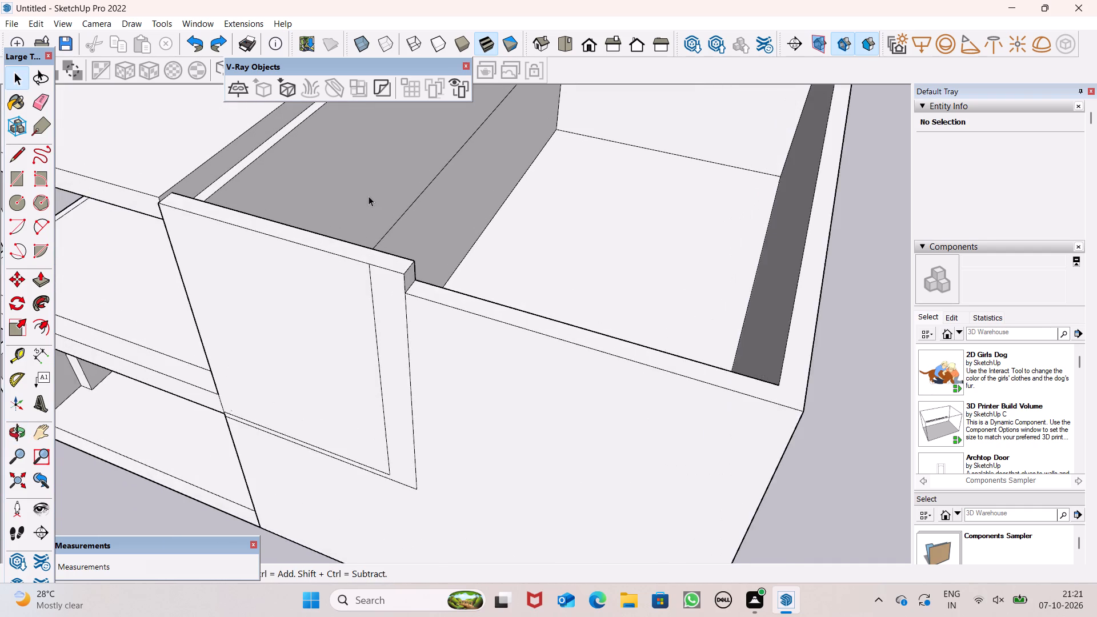
scroll(381, 210, up, 1)
middle_click(381, 210)
scroll(423, 199, down, 6)
middle_drag(413, 220, 554, 158)
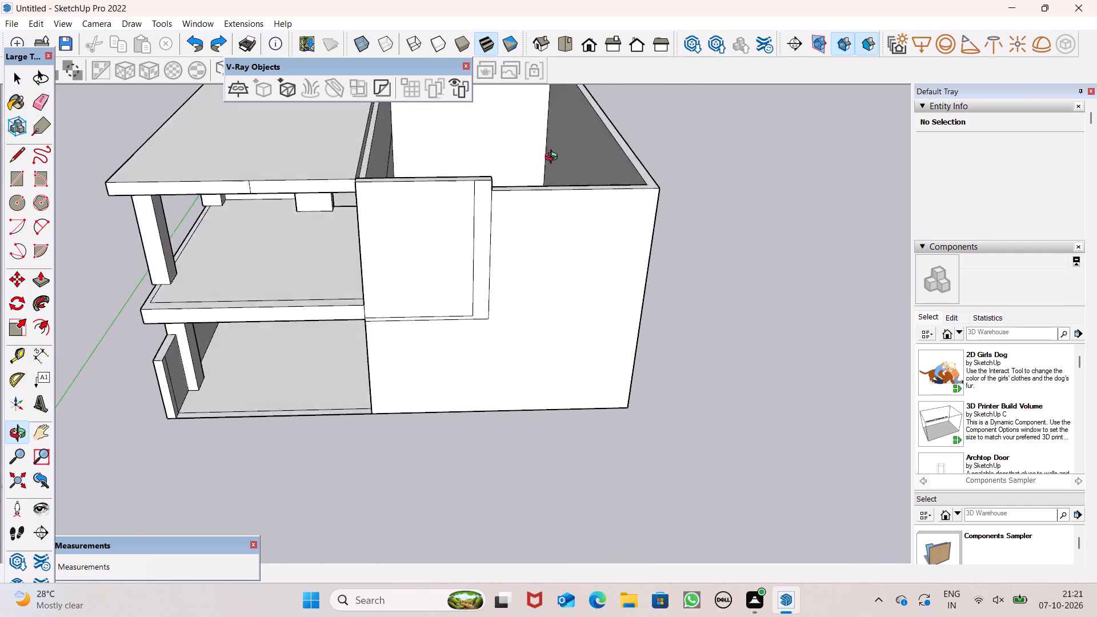
middle_drag(554, 158, 586, 130)
scroll(415, 134, up, 4)
scroll(430, 147, down, 2)
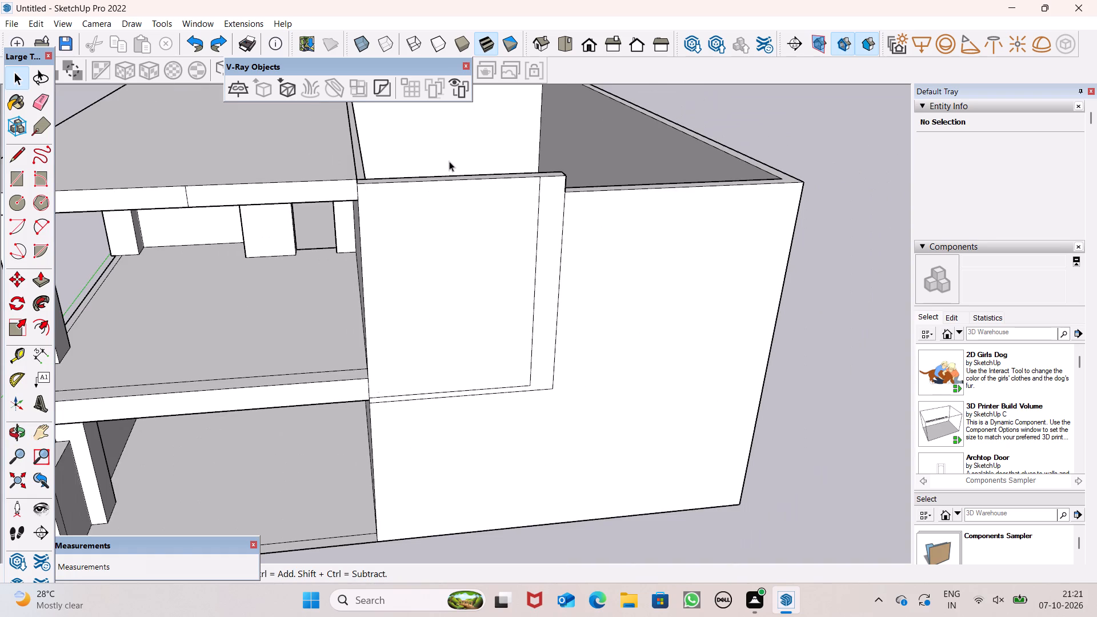
scroll(454, 163, down, 1)
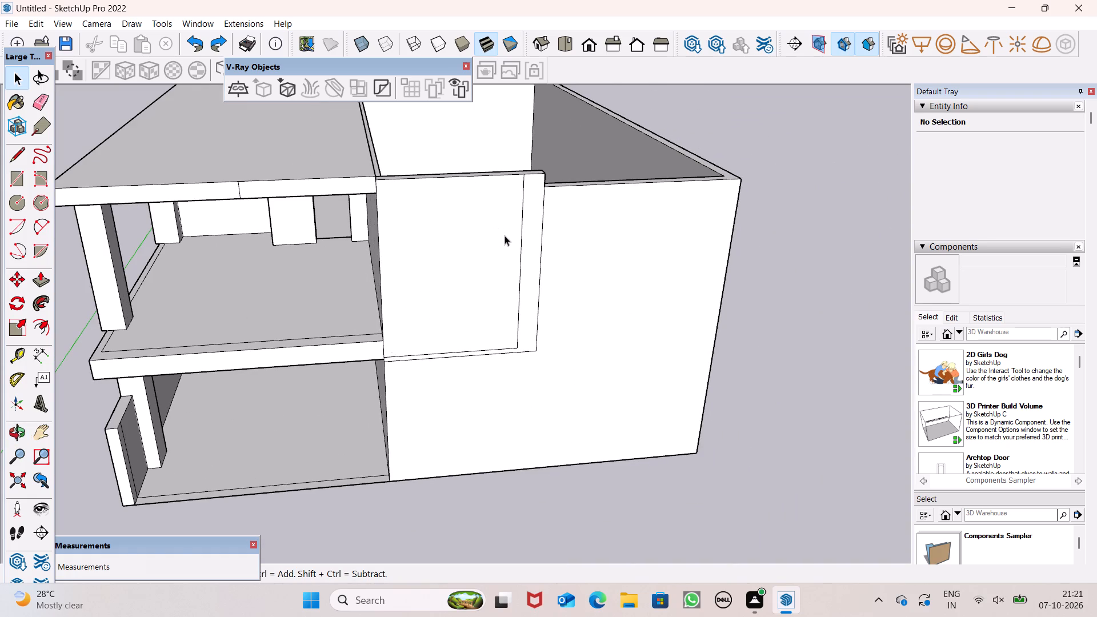
scroll(374, 188, up, 3)
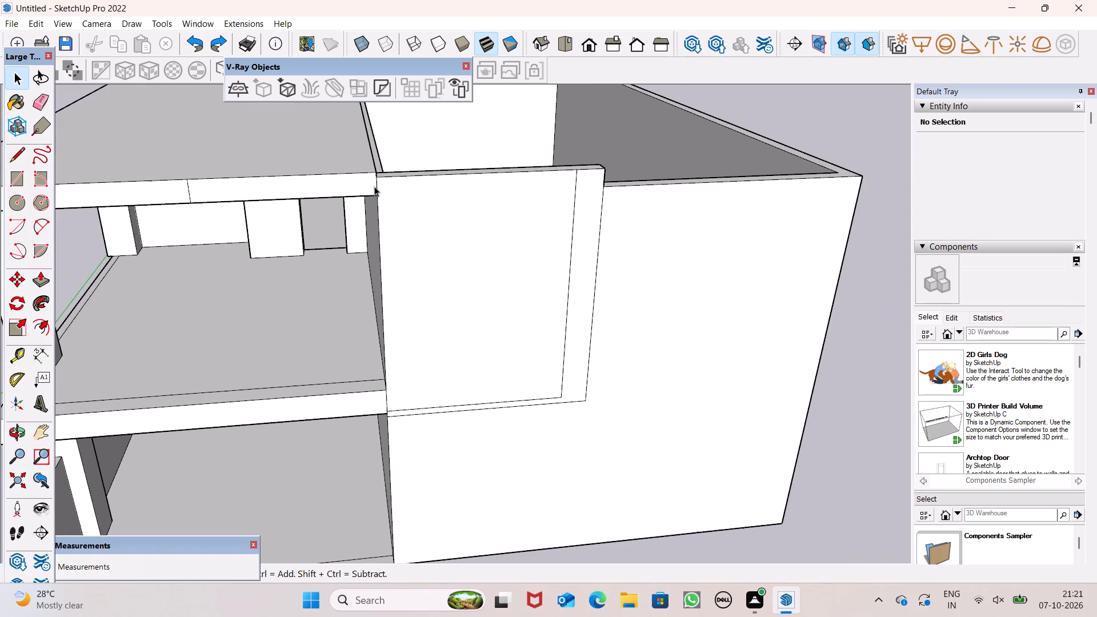
Pull both edge faces of the roof slab on the open side outward 1 3/16", flush with the side wall's face.
middle_drag(401, 197, 489, 299)
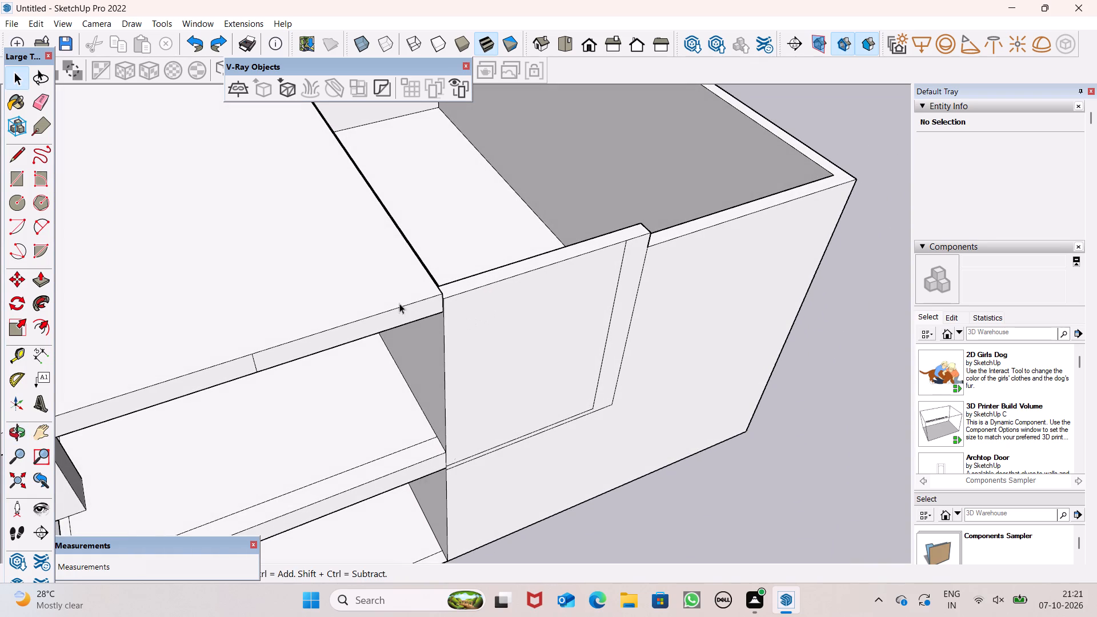
drag(40, 275, 44, 270)
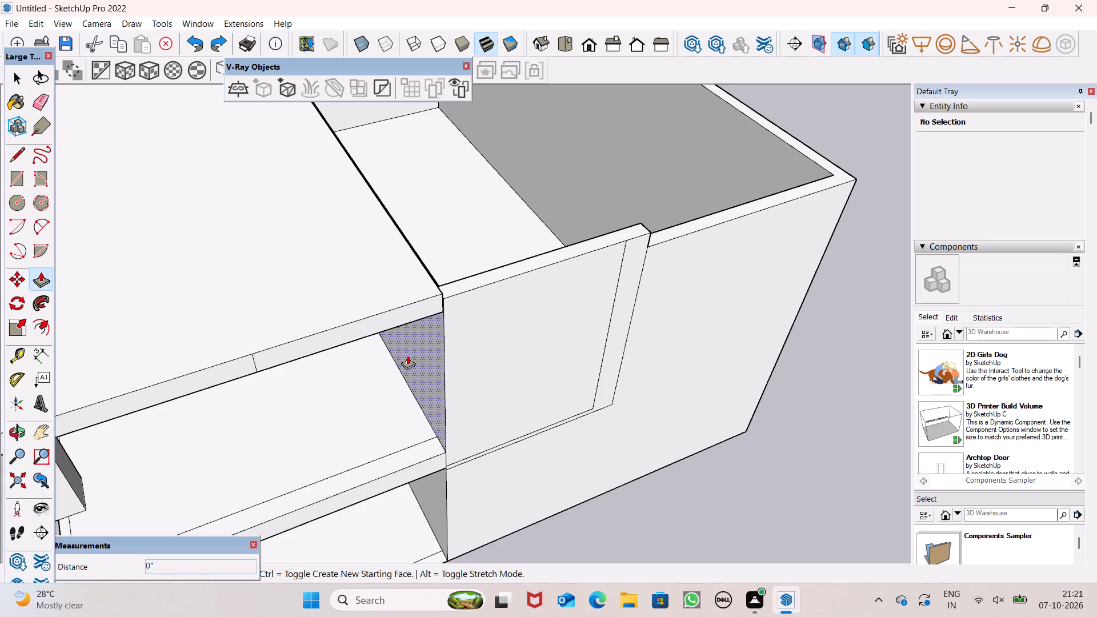
drag(382, 325, 402, 332)
click(403, 332)
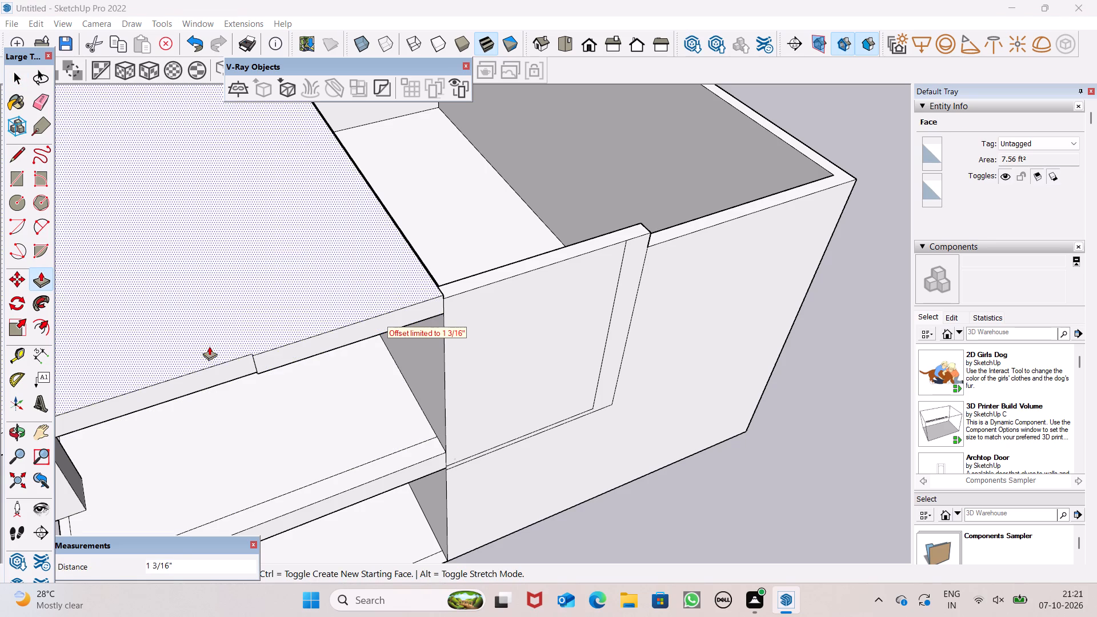
drag(224, 366, 261, 359)
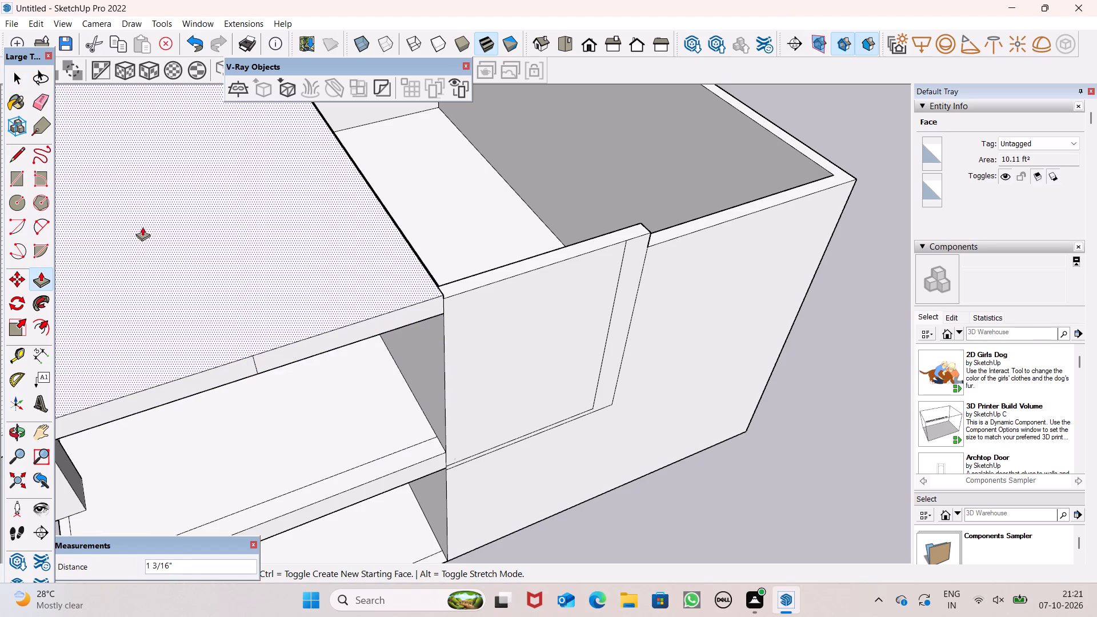
Erase the short seam line dividing the roof slab's edge face into two parts.
click(47, 106)
scroll(283, 414, up, 4)
scroll(263, 406, down, 1)
scroll(260, 406, up, 2)
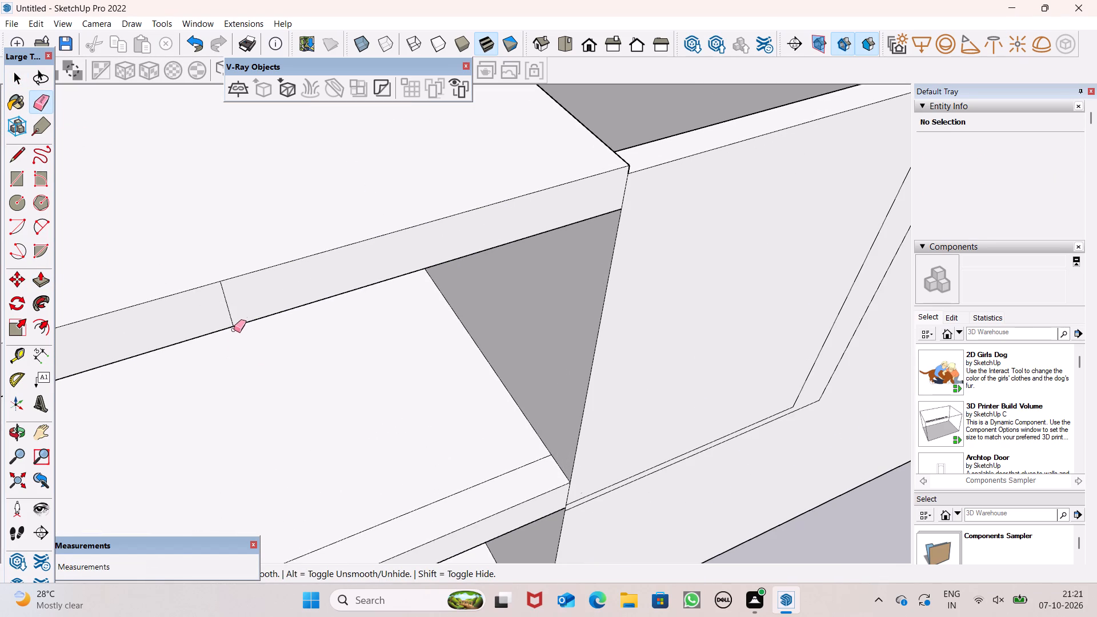
drag(235, 311, 230, 307)
drag(230, 307, 222, 307)
scroll(313, 286, down, 5)
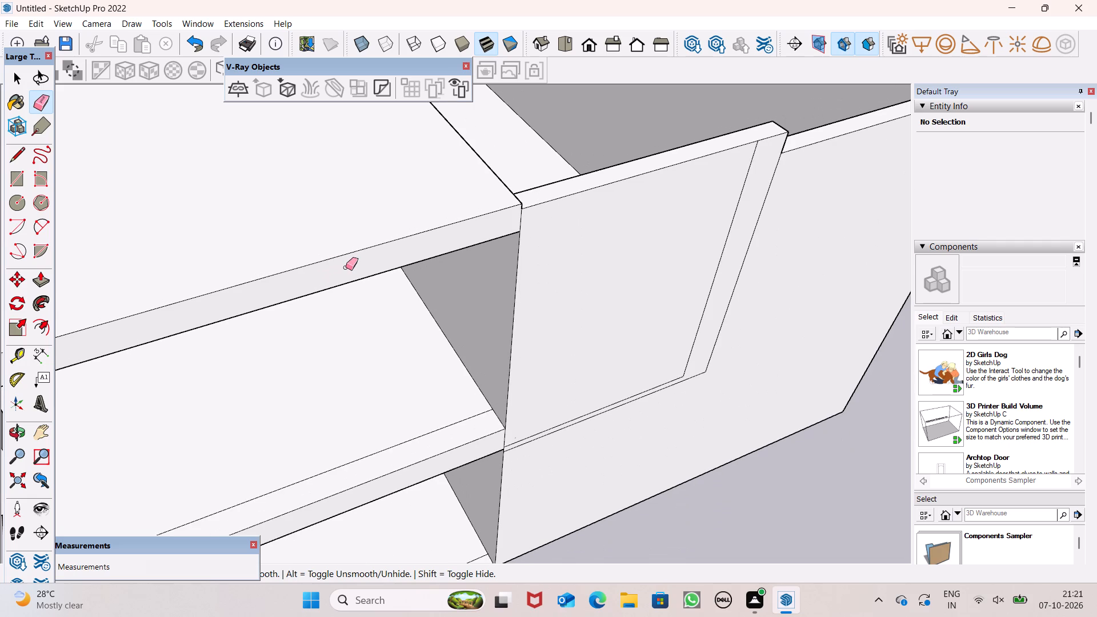
Extrude the side wall's raised top strip up 2 3/16", level with the top of the roof slab.
key(space)
scroll(513, 261, down, 2)
scroll(584, 266, down, 6)
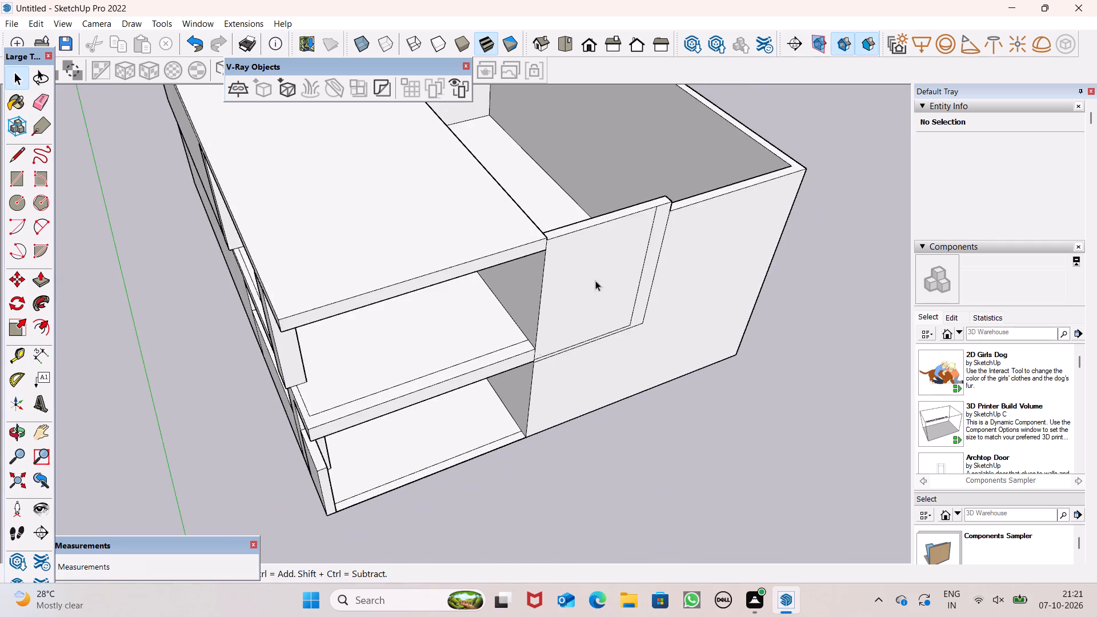
middle_drag(678, 306, 493, 200)
scroll(490, 193, up, 11)
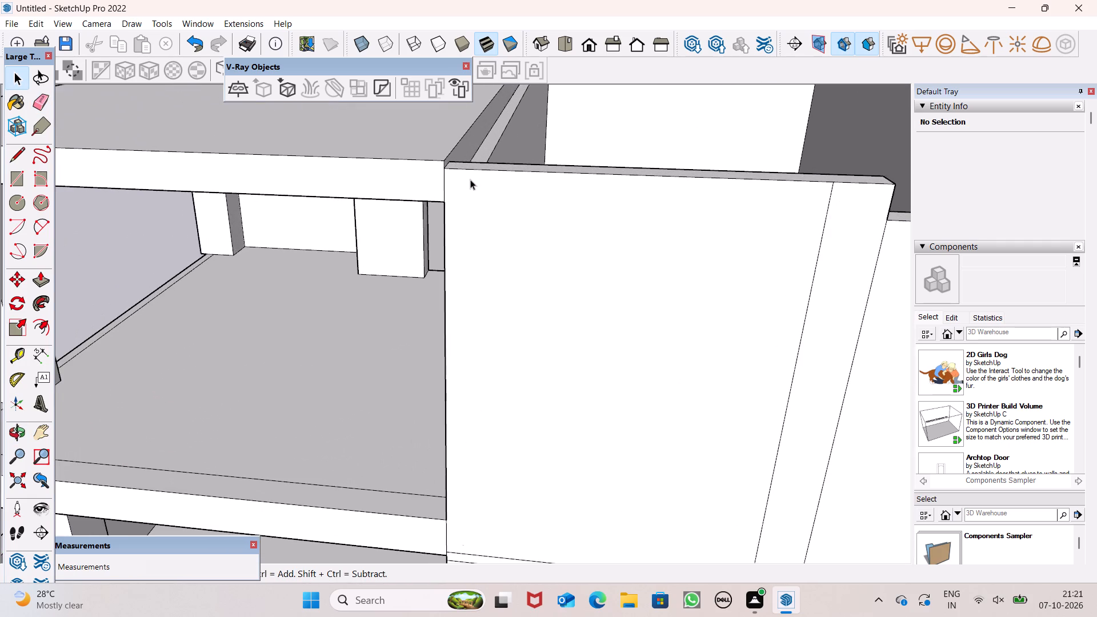
scroll(470, 179, up, 4)
scroll(482, 165, down, 3)
scroll(506, 208, down, 2)
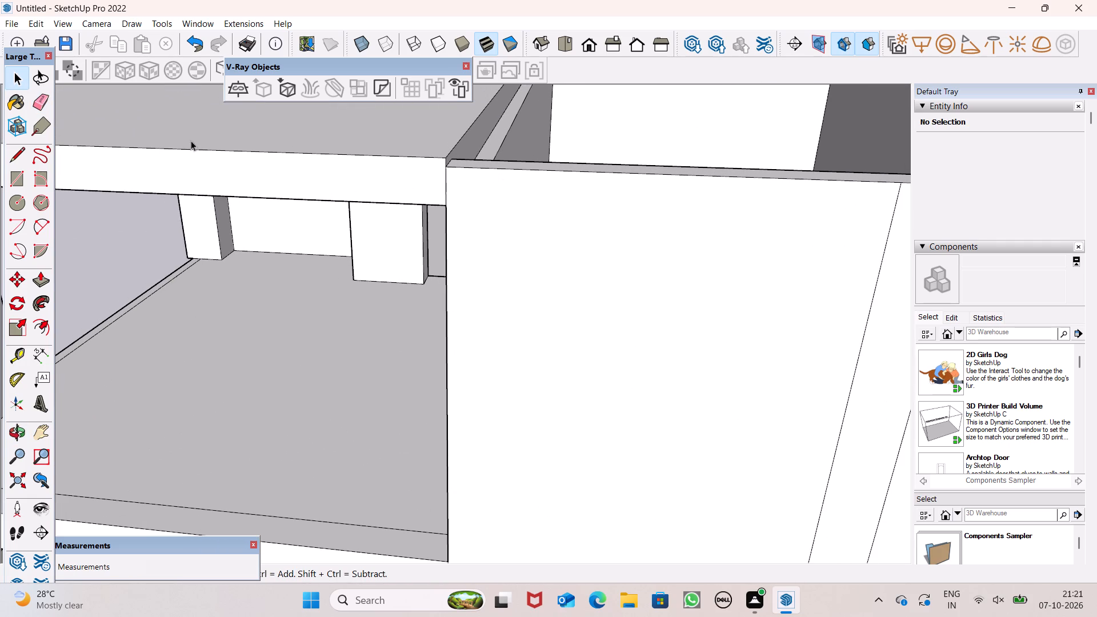
click(32, 277)
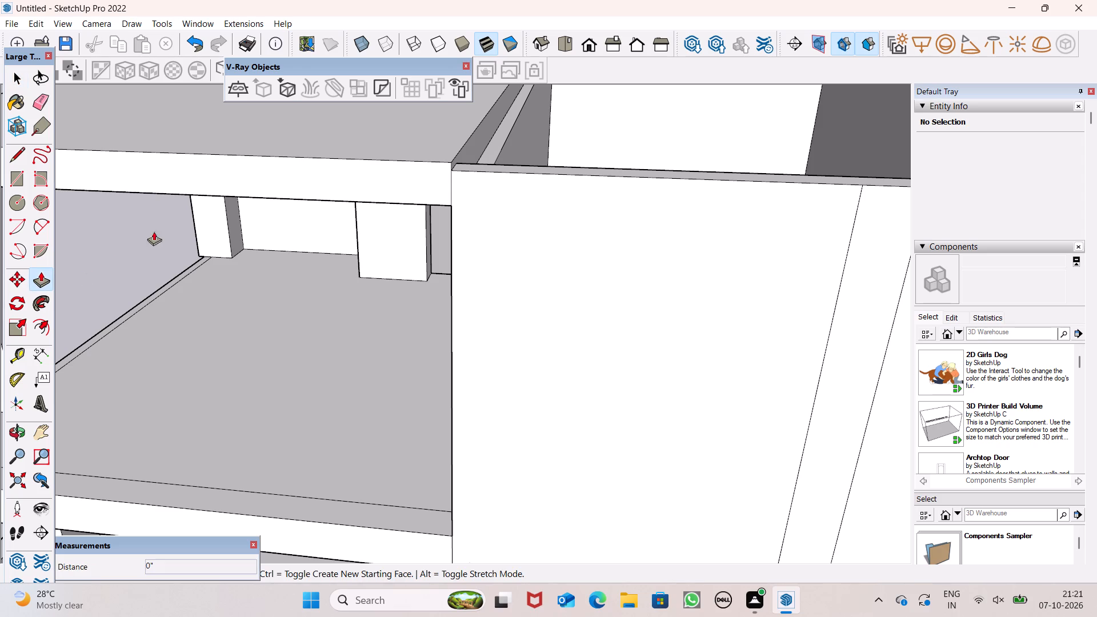
scroll(370, 138, up, 5)
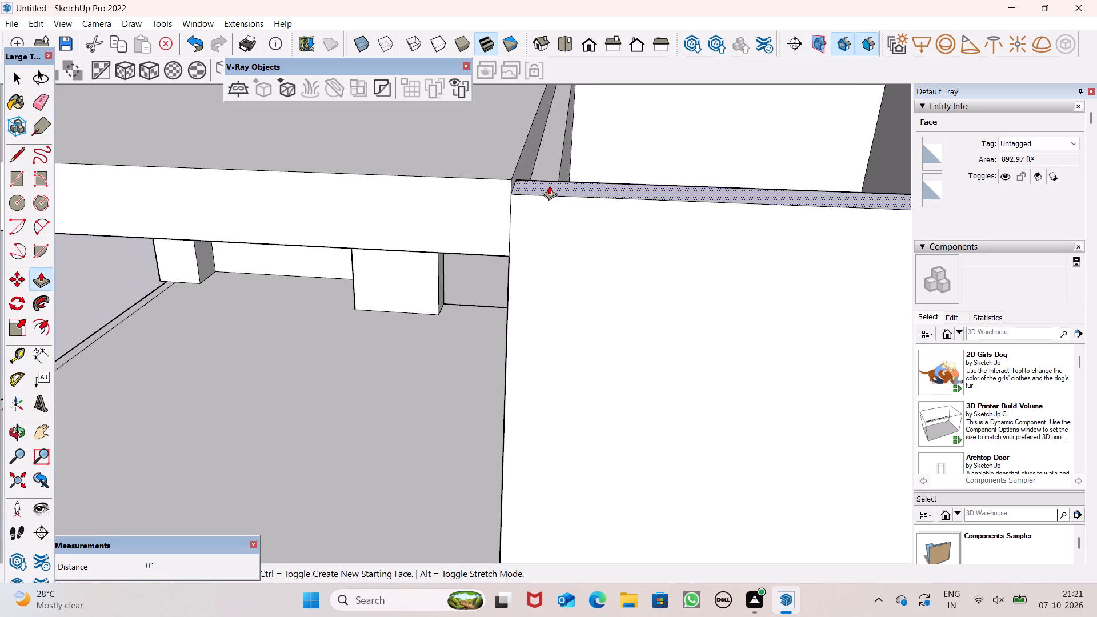
drag(548, 186, 509, 169)
Erase the short vertical seam between the roof slab's edge face and the side wall's face.
click(49, 97)
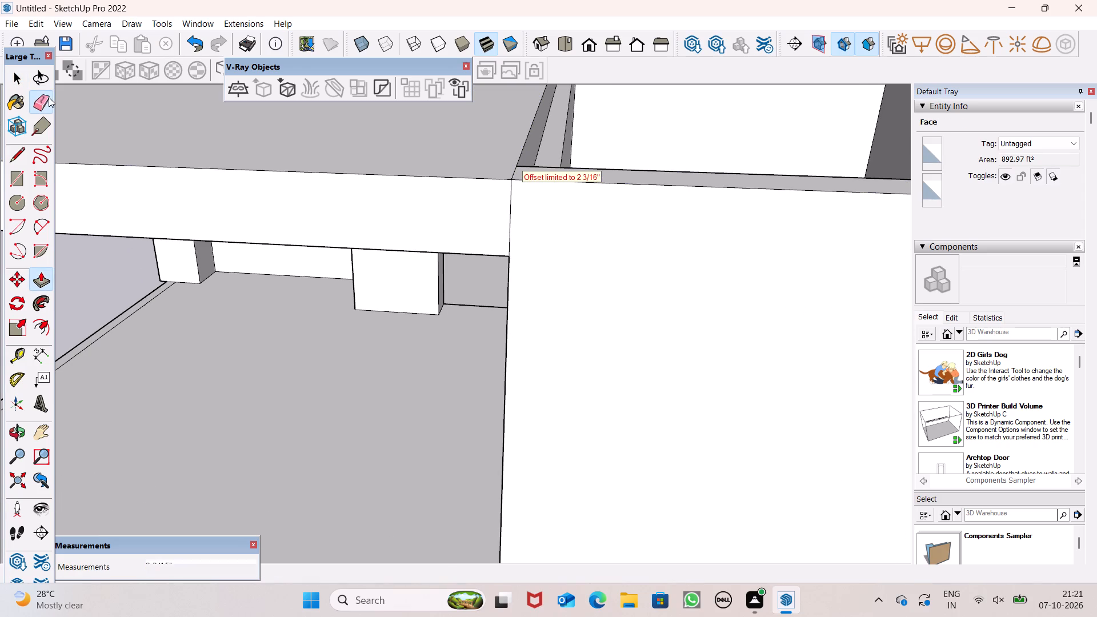
click(508, 214)
drag(525, 210, 509, 213)
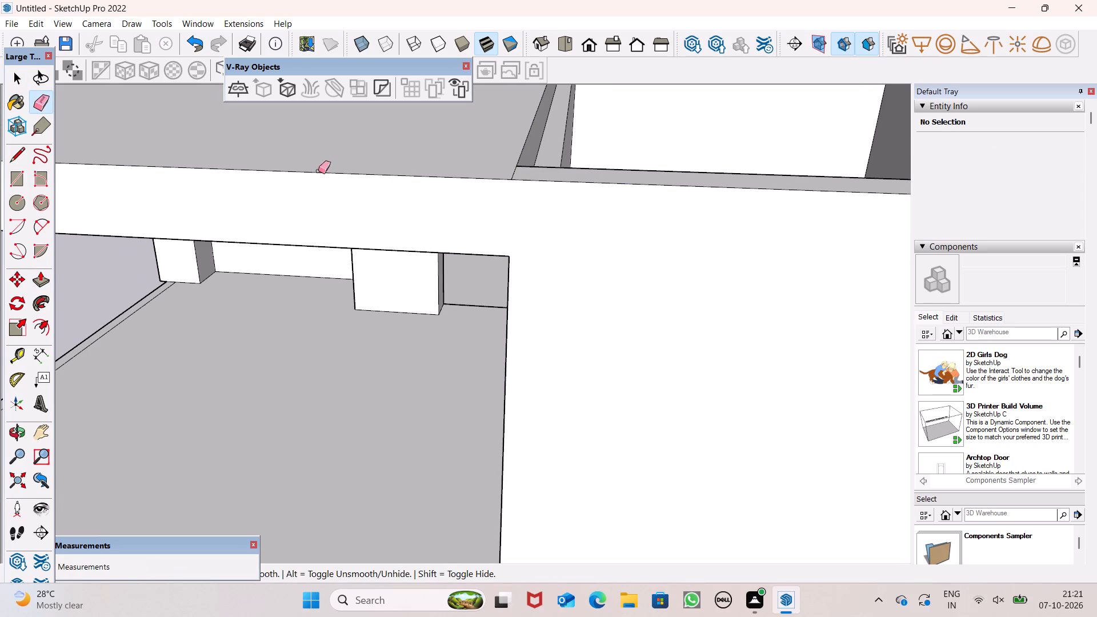
Draw an 8' 1 5/8" horizontal line on the side wall, continuing the roof slab's lower edge to the band's inner vertical line.
scroll(305, 174, down, 4)
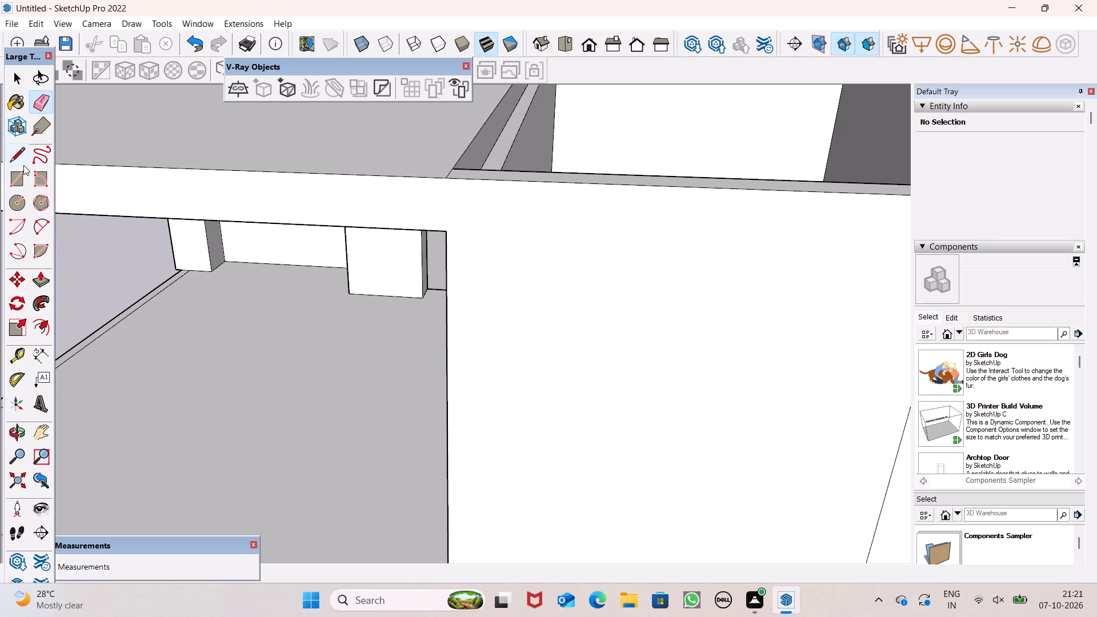
click(29, 161)
click(17, 159)
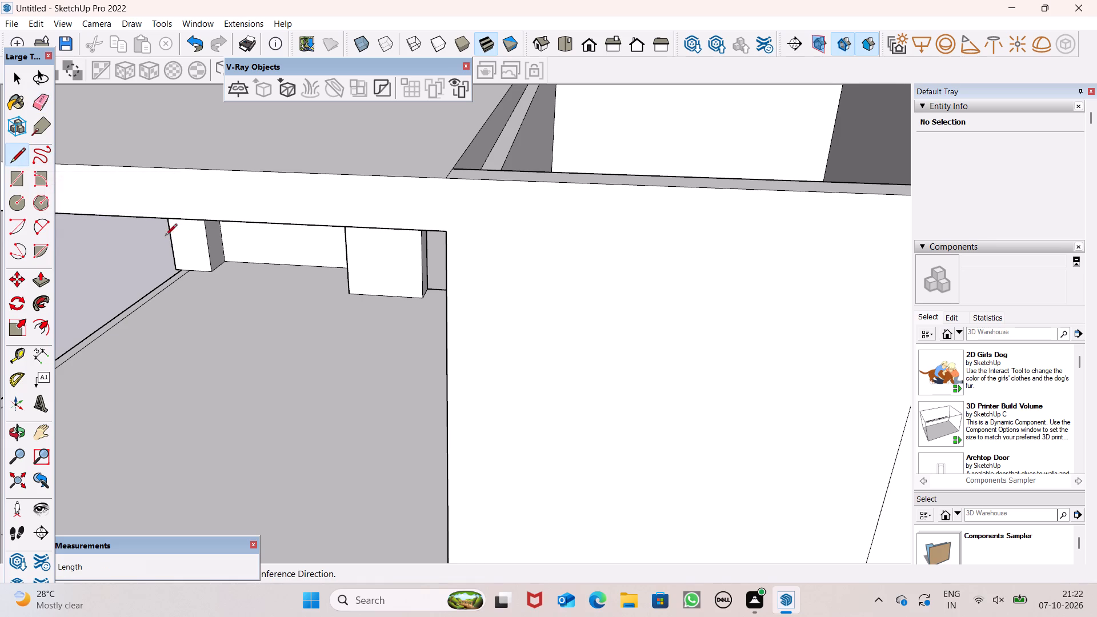
scroll(212, 253, down, 1)
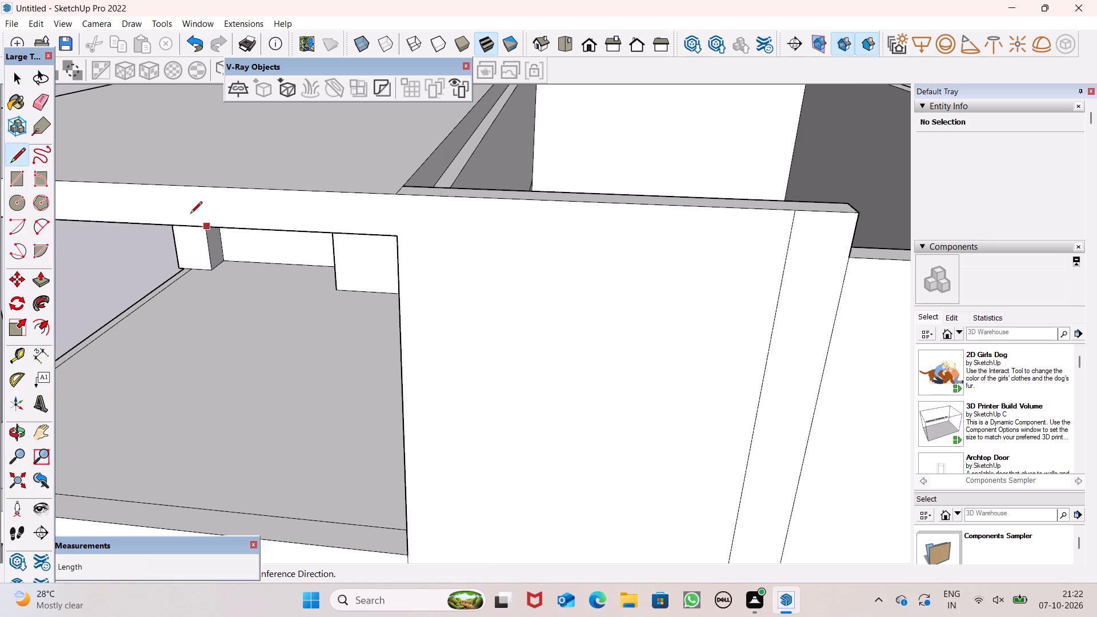
scroll(455, 206, down, 4)
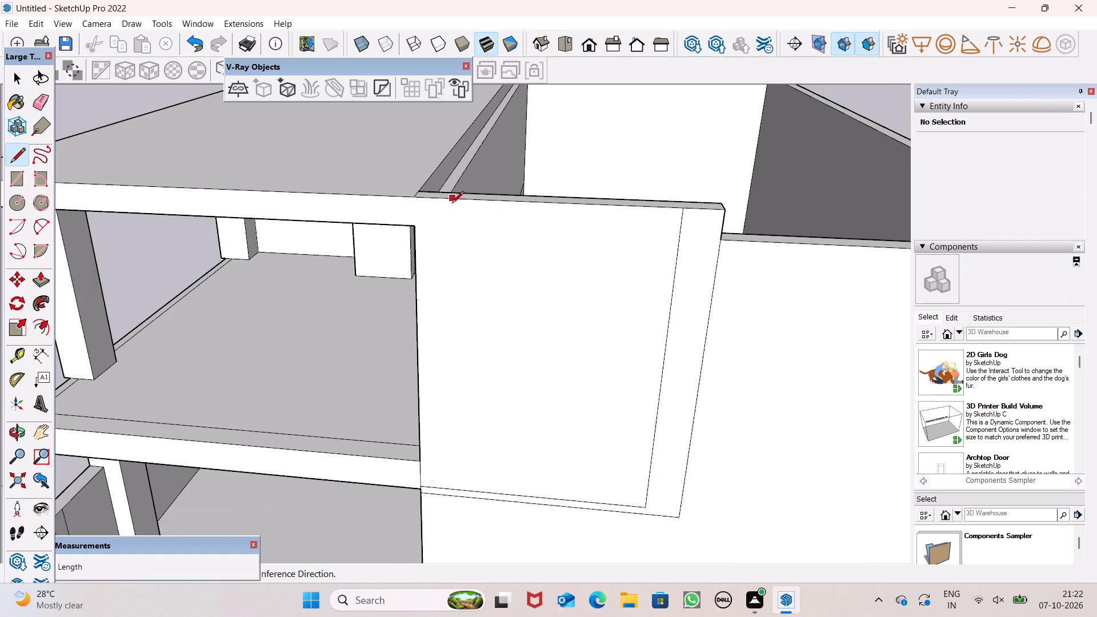
scroll(451, 208, down, 7)
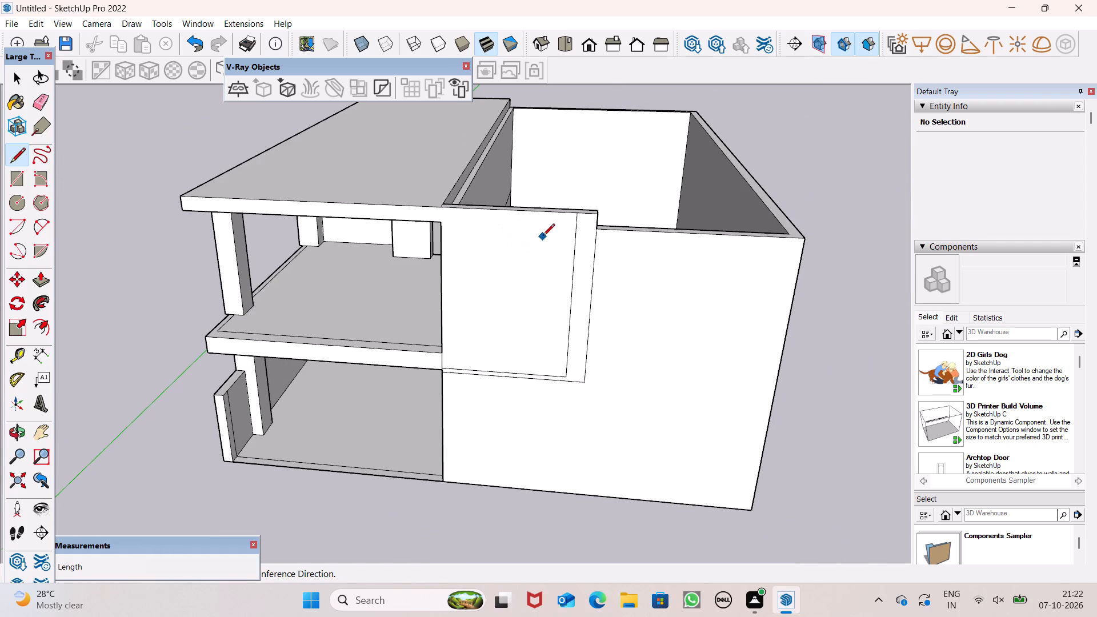
scroll(595, 288, up, 2)
scroll(634, 237, down, 2)
scroll(634, 237, up, 1)
scroll(634, 237, down, 1)
scroll(634, 237, up, 1)
middle_drag(628, 254, 691, 234)
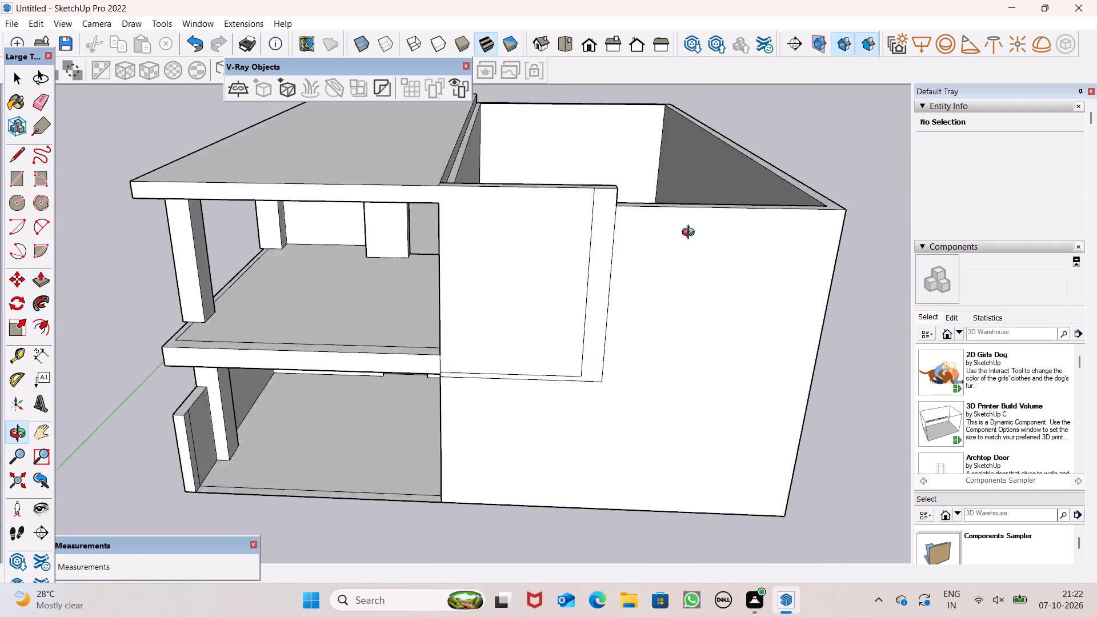
middle_drag(691, 234, 690, 244)
scroll(536, 209, up, 4)
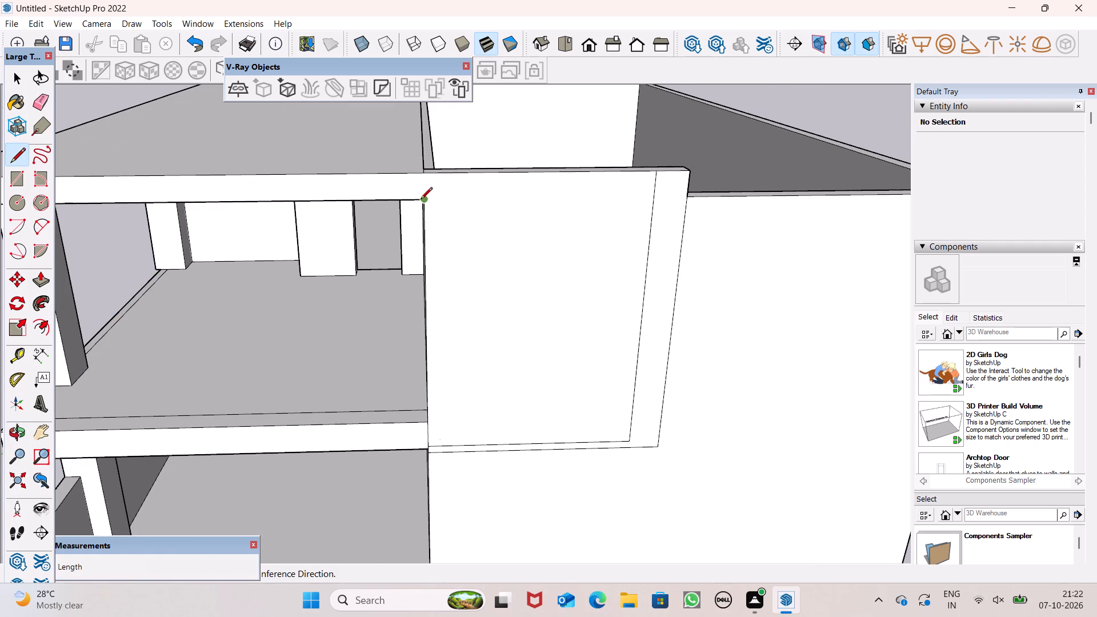
click(426, 202)
drag(439, 202, 451, 201)
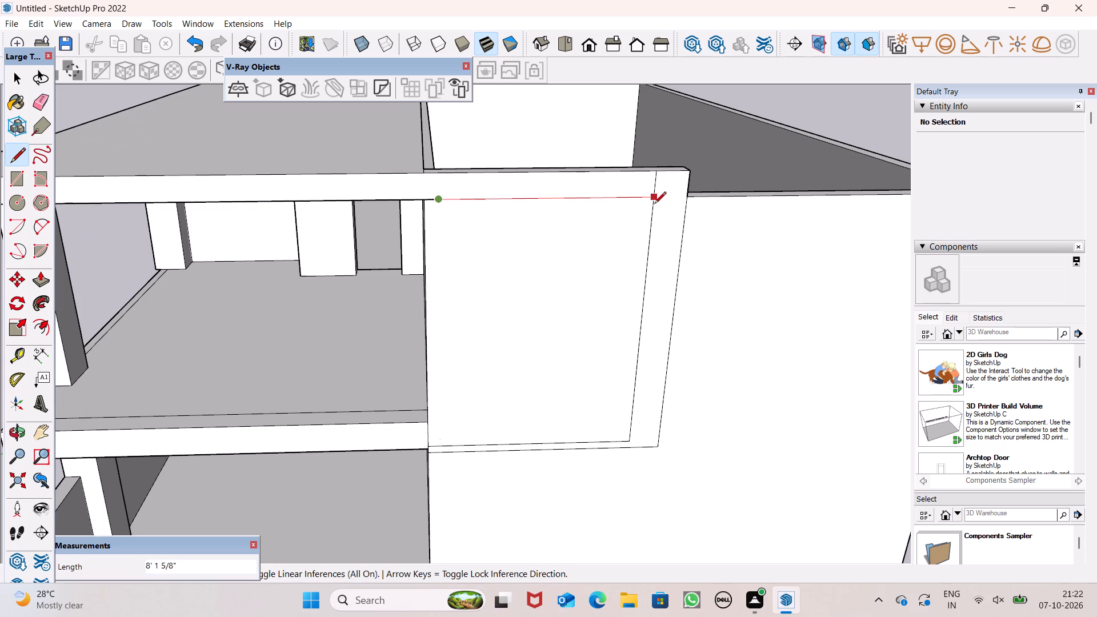
click(654, 205)
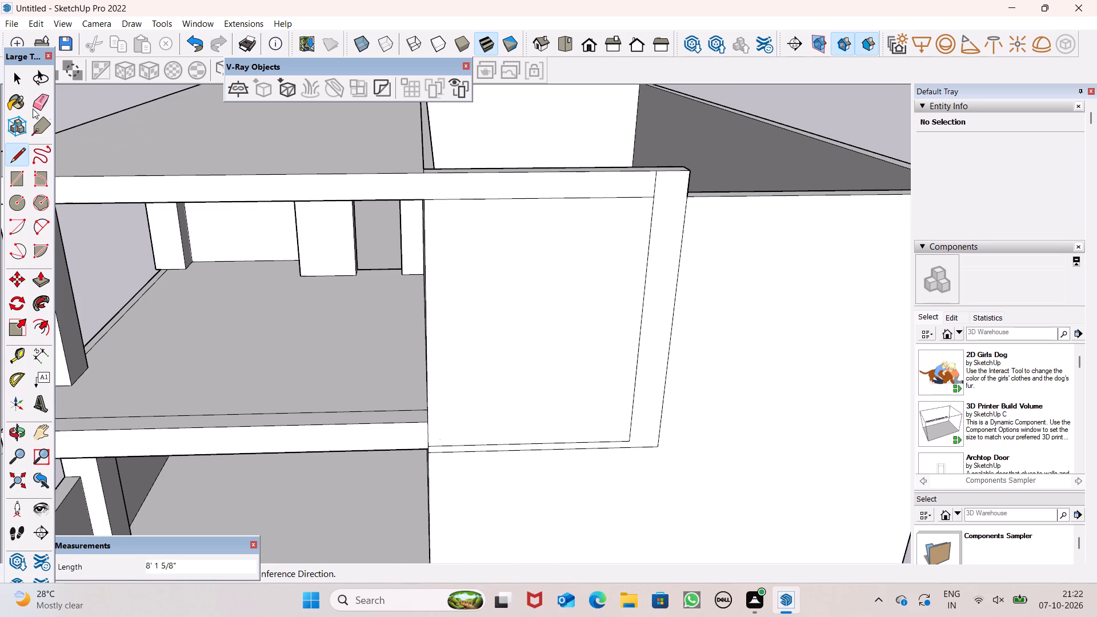
Erase the short piece of the band's inner vertical line above the new horizontal line, joining the roof edge and band into one face.
click(46, 98)
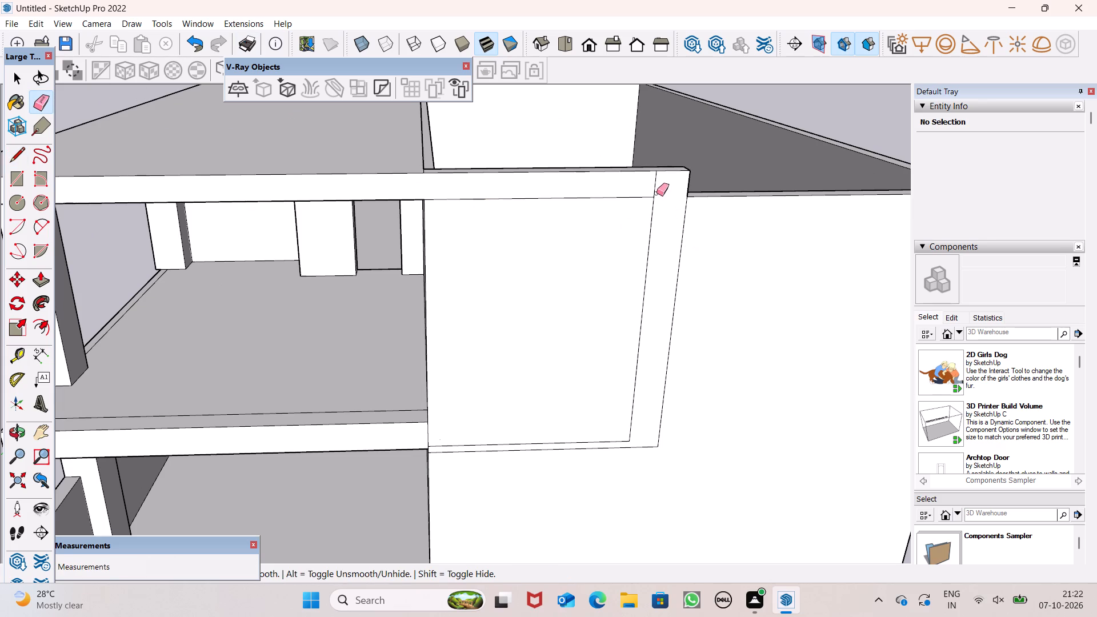
drag(655, 192, 649, 191)
click(648, 191)
Examine the joined roof edge and side wall band outline from the side and above.
scroll(661, 185, down, 9)
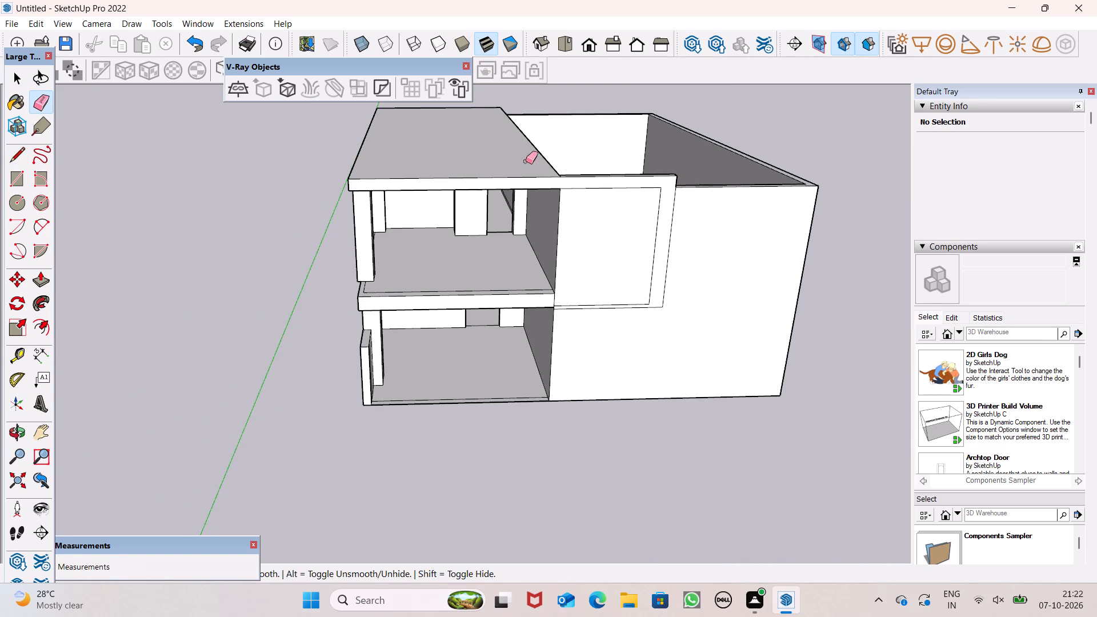
scroll(493, 153, up, 1)
scroll(493, 147, down, 3)
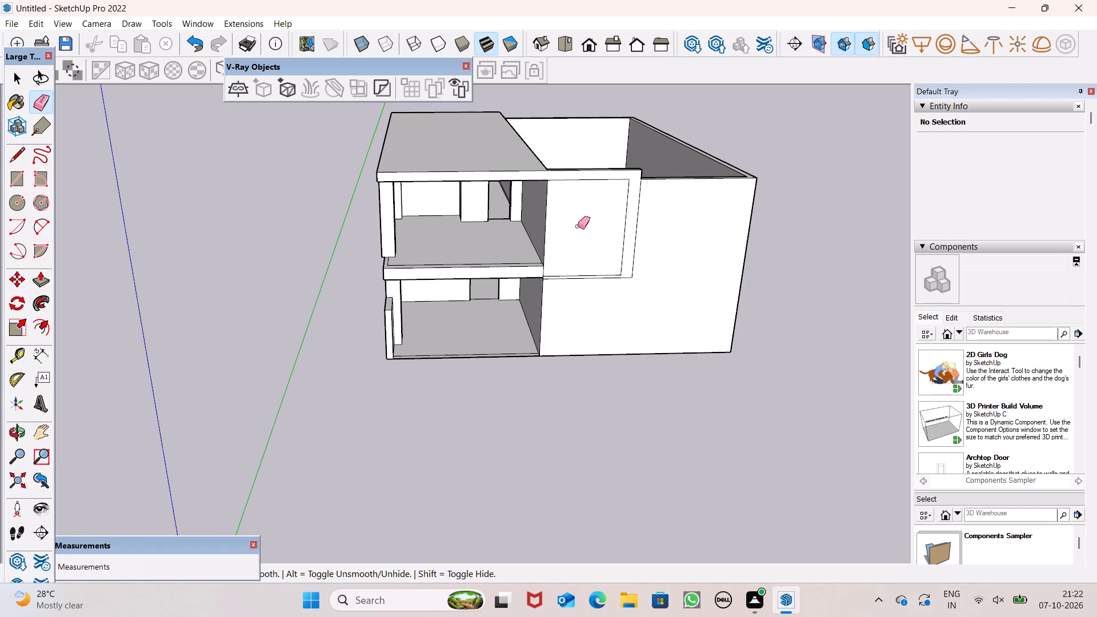
scroll(574, 222, up, 1)
scroll(602, 182, down, 2)
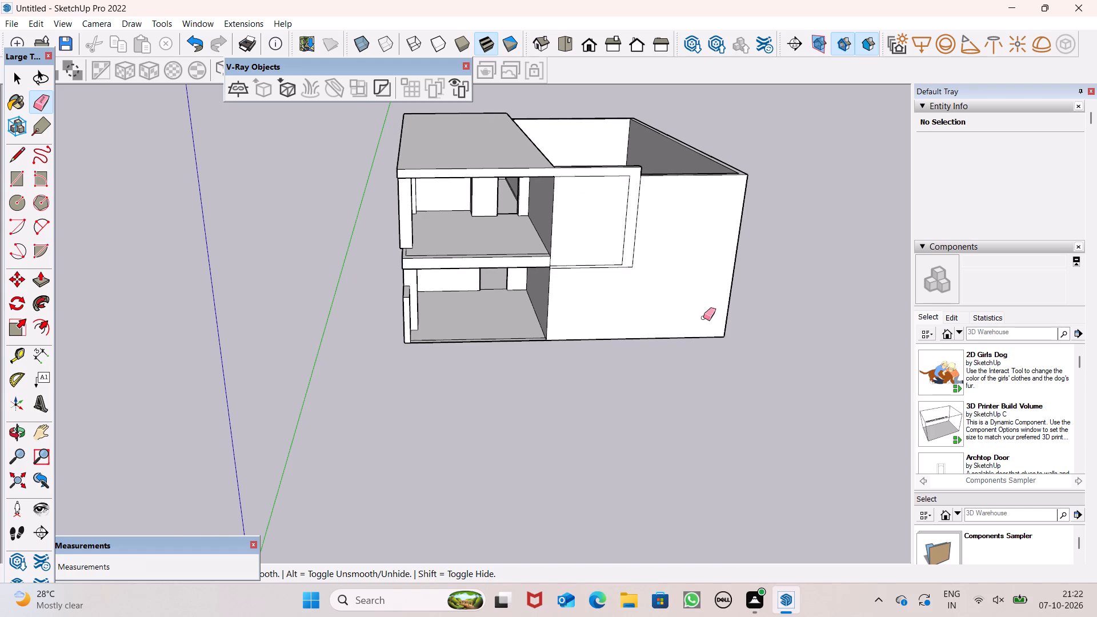
middle_drag(620, 278, 626, 331)
scroll(621, 345, up, 1)
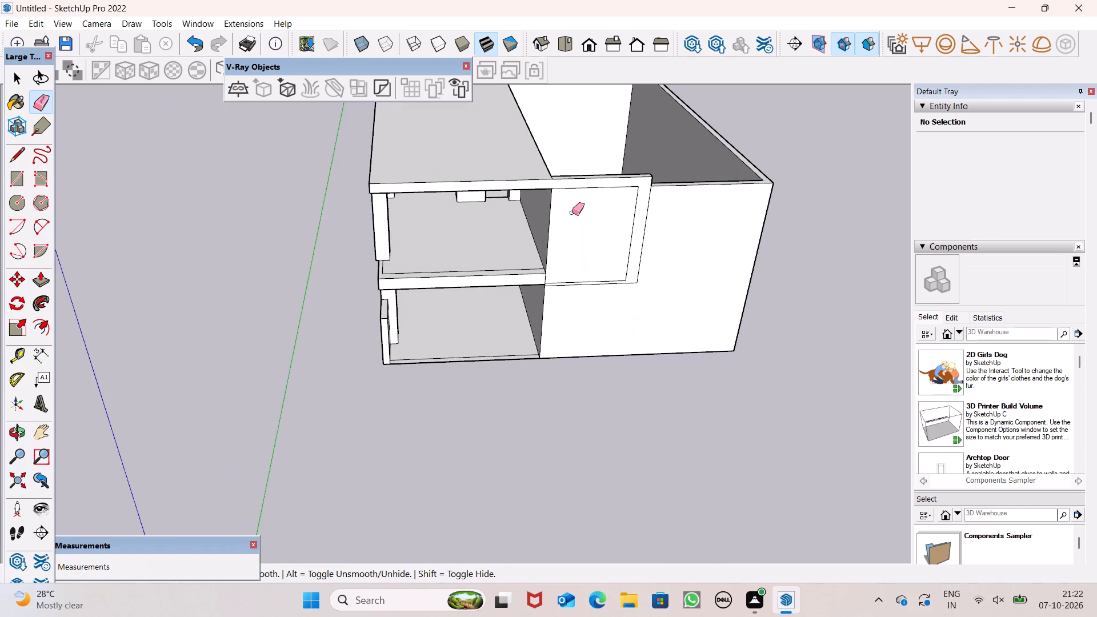
scroll(667, 226, down, 1)
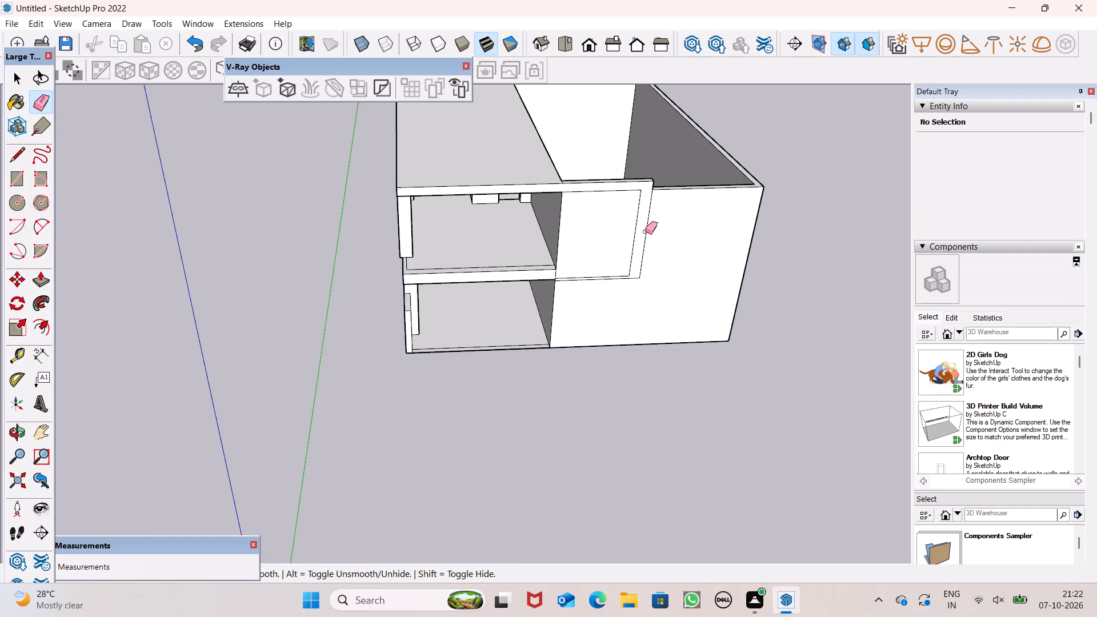
scroll(539, 185, up, 4)
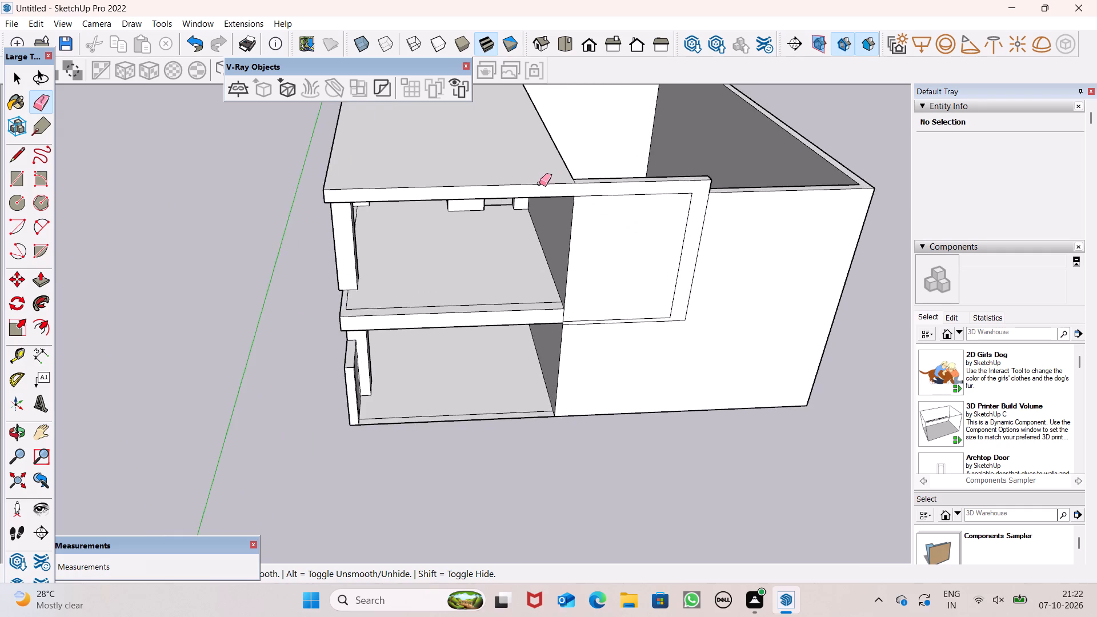
scroll(558, 197, down, 2)
scroll(601, 234, down, 3)
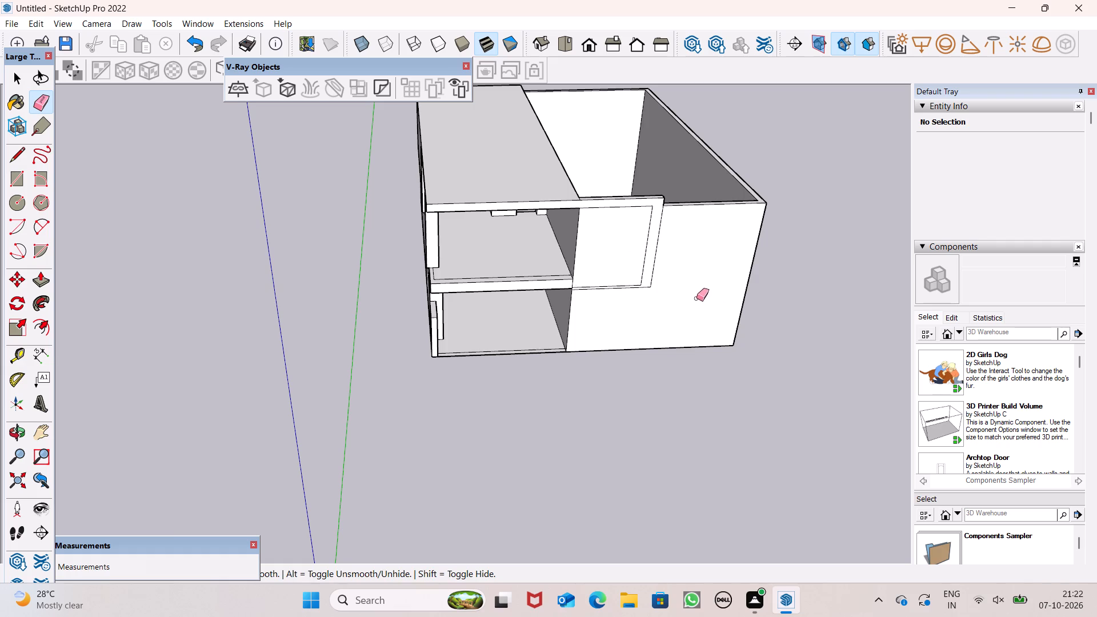
middle_drag(692, 297, 681, 280)
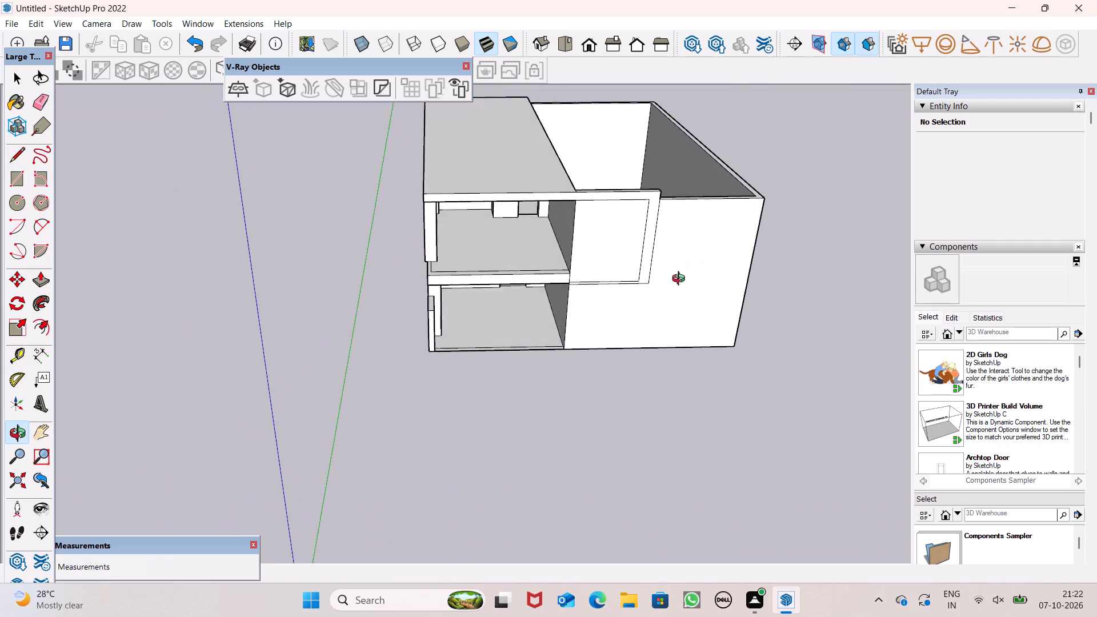
middle_drag(681, 280, 682, 302)
scroll(682, 281, up, 1)
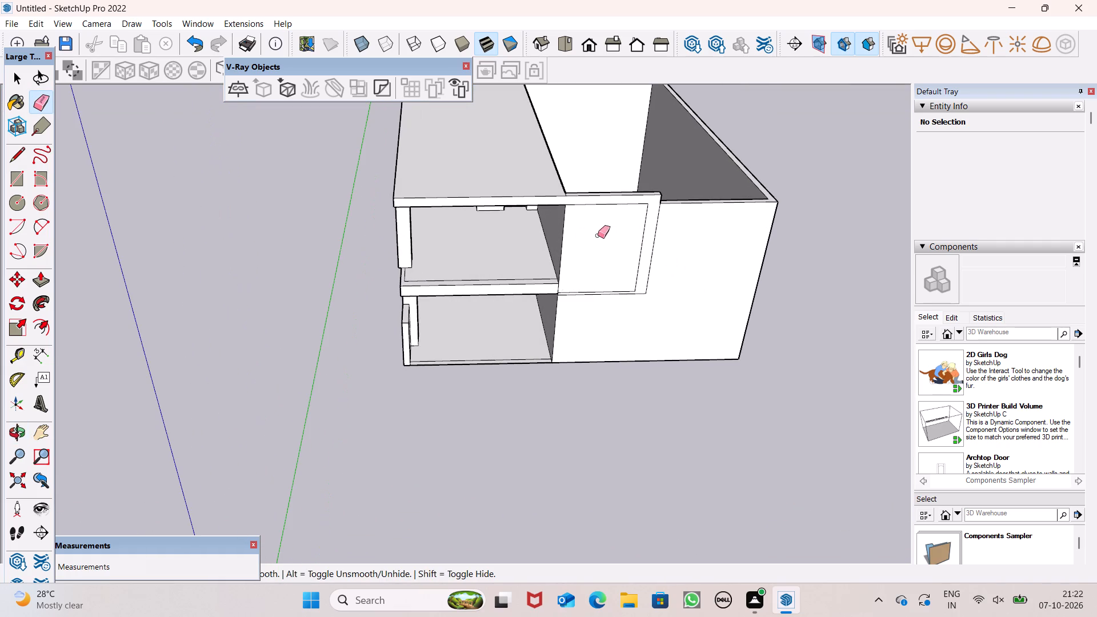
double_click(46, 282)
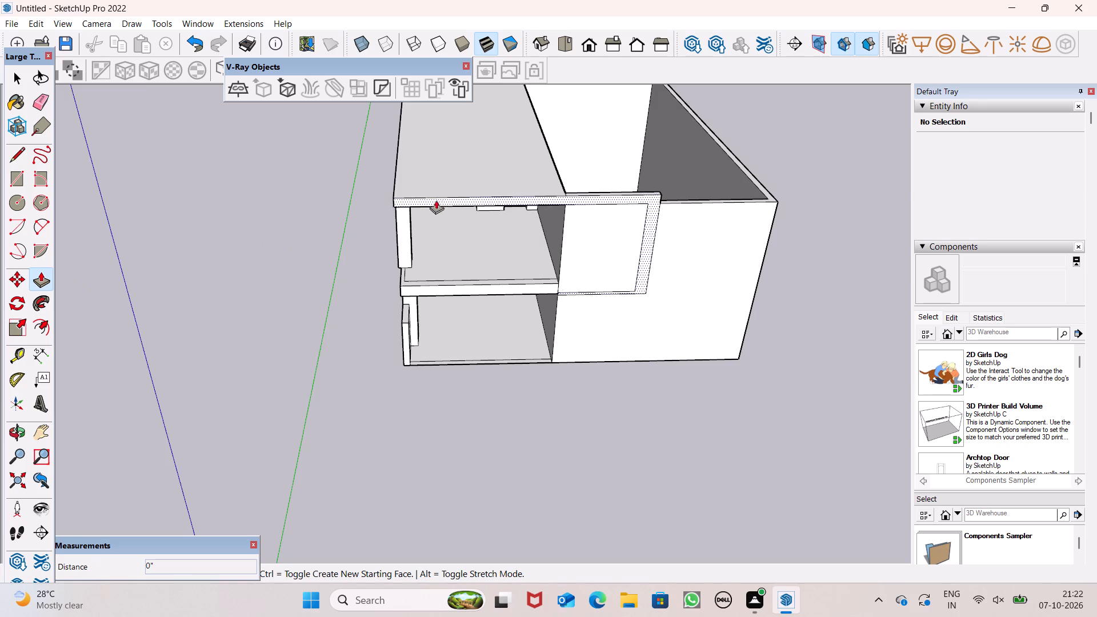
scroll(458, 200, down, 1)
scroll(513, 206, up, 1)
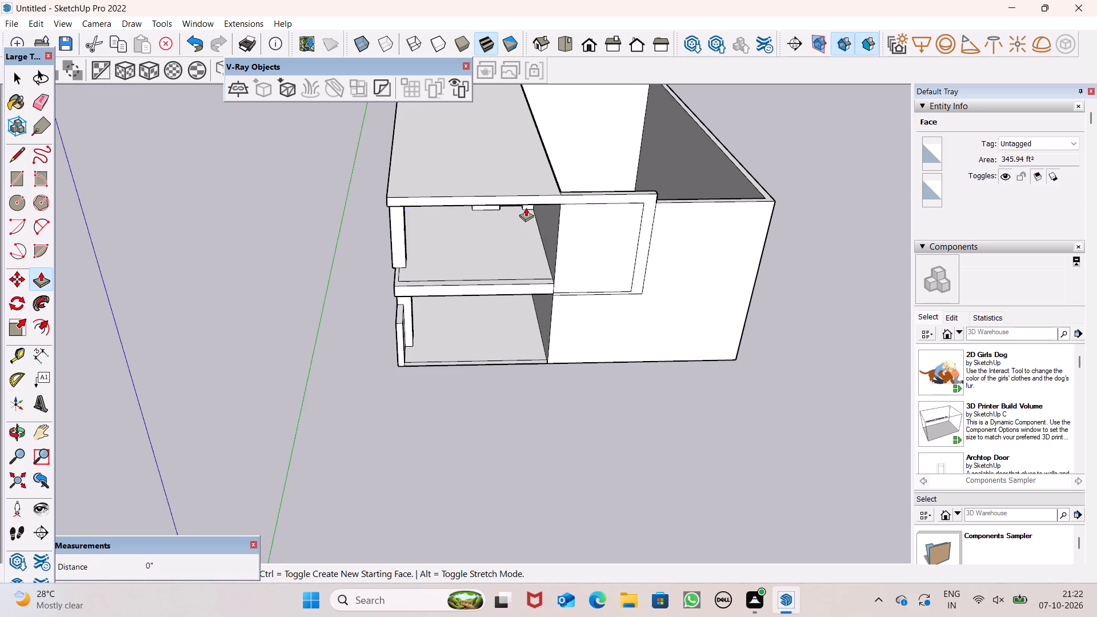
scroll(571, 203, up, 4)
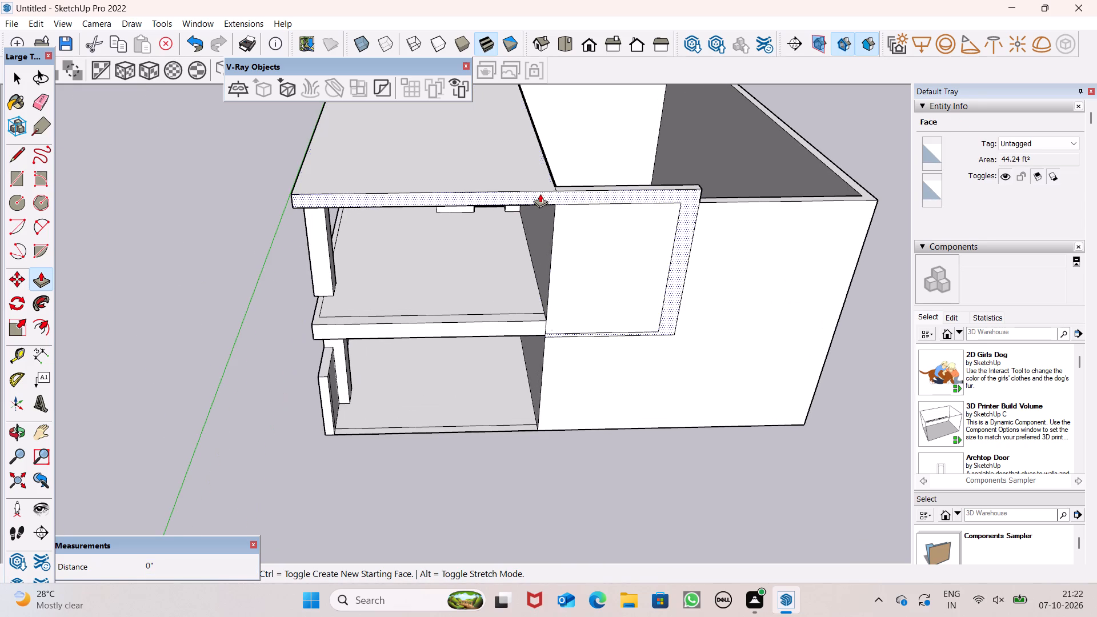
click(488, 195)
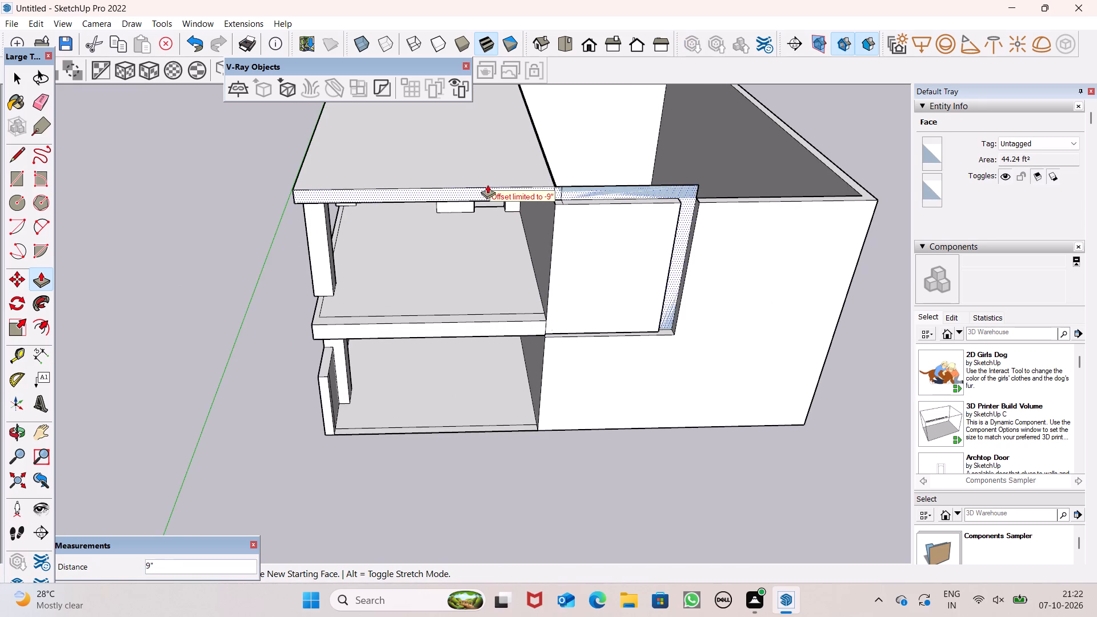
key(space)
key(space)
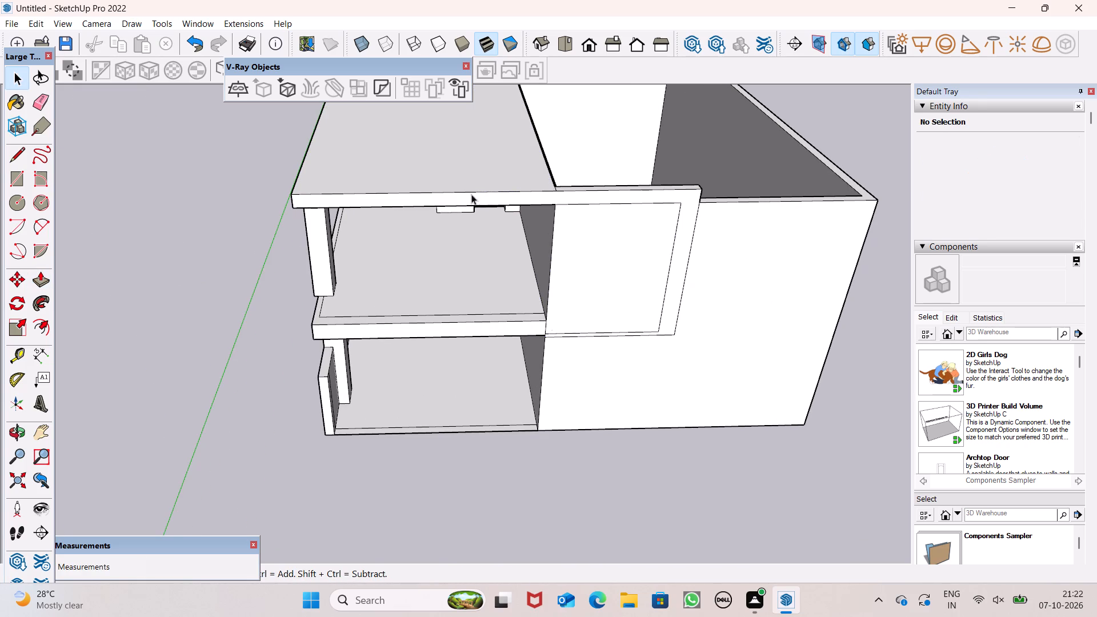
Push/Pull the joined roof edge and side wall band face outward to form a shallow projecting frame.
click(35, 281)
click(36, 284)
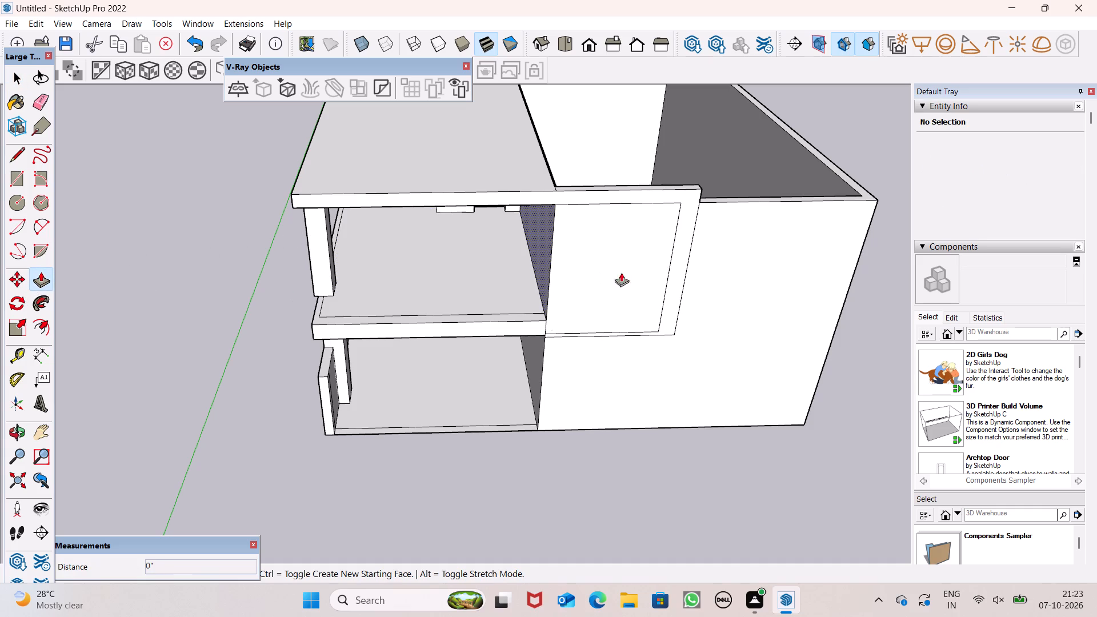
drag(674, 281, 674, 286)
triple_click(674, 286)
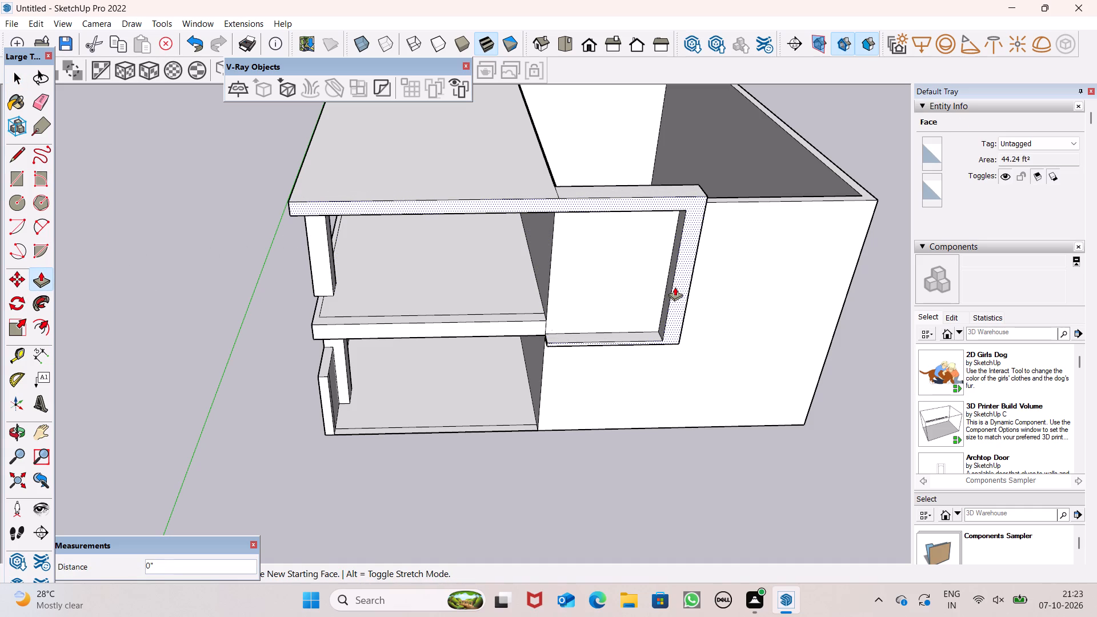
click(675, 287)
drag(675, 287, 669, 281)
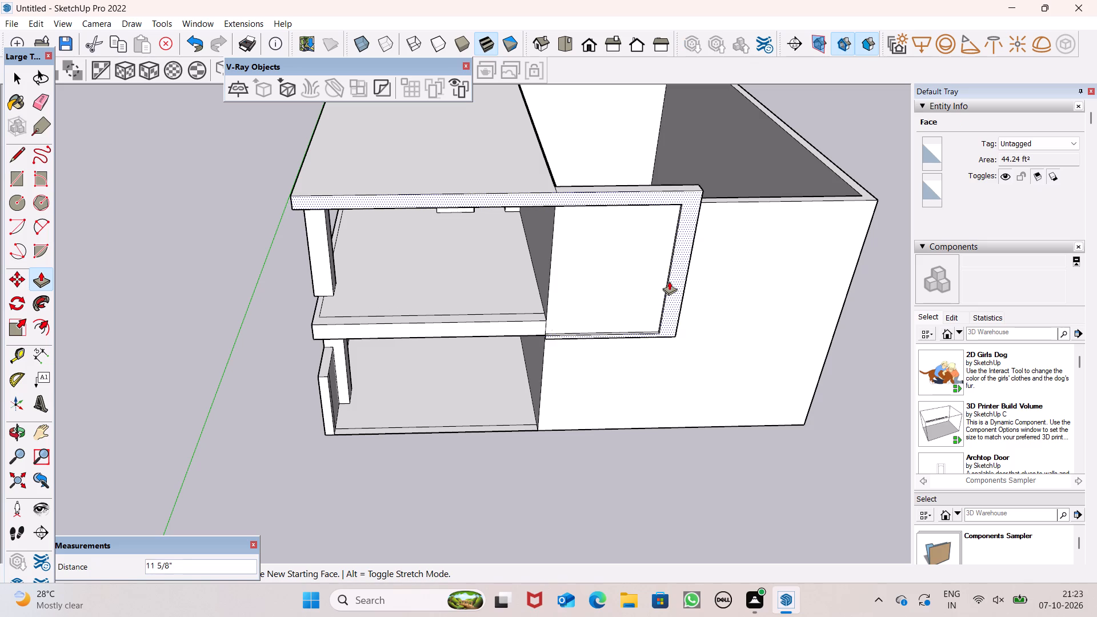
drag(669, 281, 669, 283)
click(669, 283)
click(670, 285)
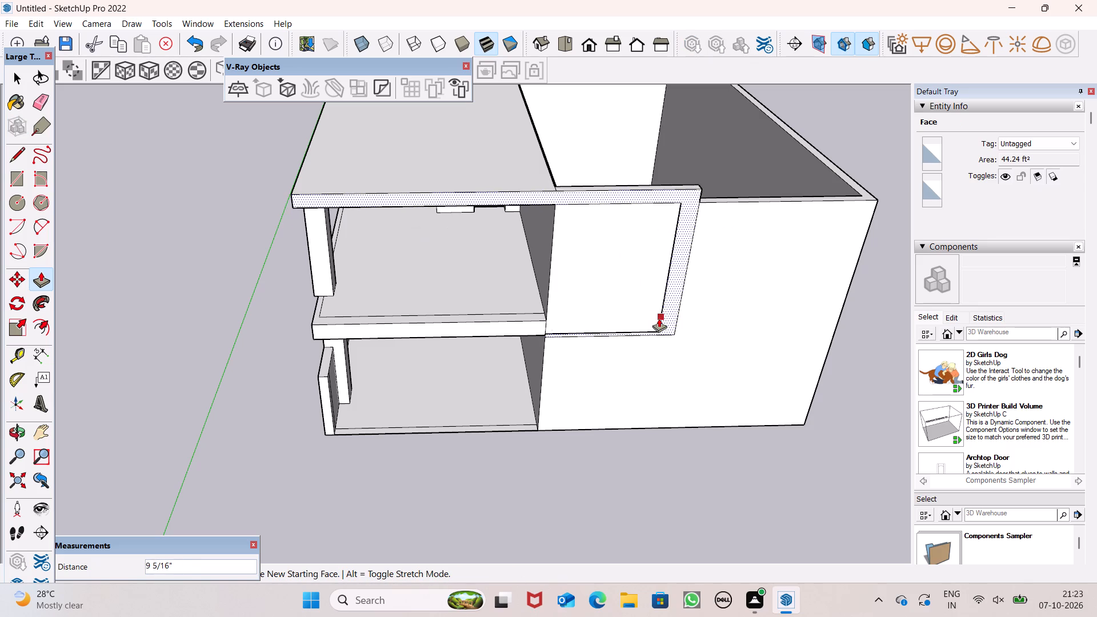
key(space)
Examine the projecting frame around the upper side wall from a distance, from below and from the front.
scroll(630, 278, down, 6)
middle_drag(668, 293, 670, 178)
scroll(669, 205, up, 2)
scroll(669, 211, down, 1)
scroll(669, 211, up, 1)
scroll(636, 228, down, 3)
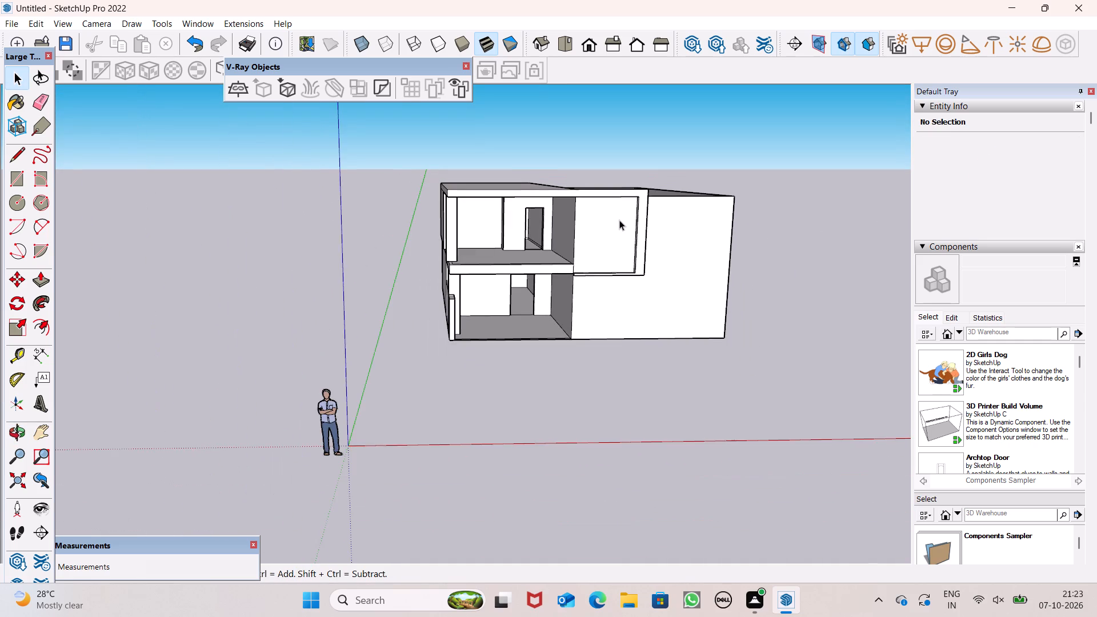
scroll(620, 220, down, 5)
middle_drag(612, 268, 655, 305)
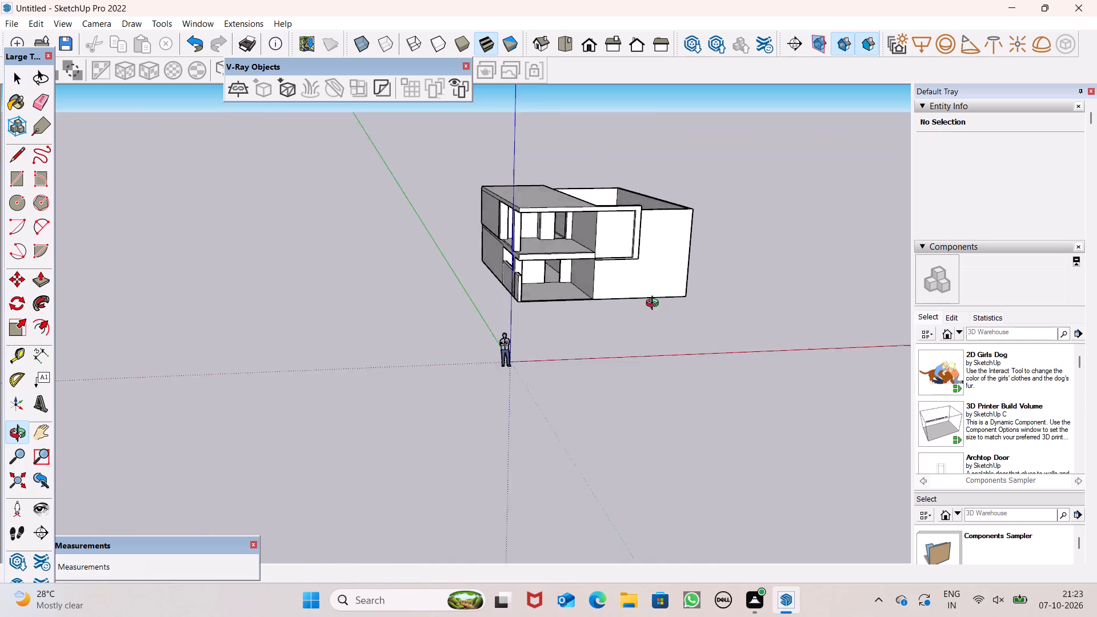
middle_drag(655, 305, 711, 361)
scroll(596, 269, up, 5)
middle_drag(603, 272, 547, 211)
scroll(598, 283, up, 1)
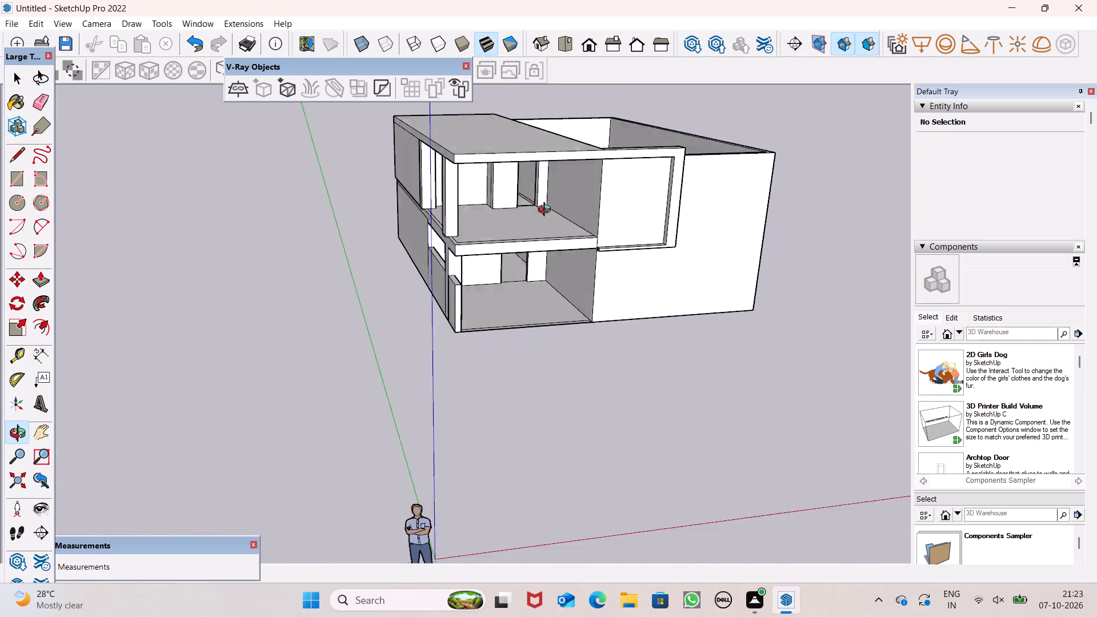
middle_drag(547, 211, 467, 123)
scroll(566, 155, up, 6)
middle_drag(668, 222, 750, 334)
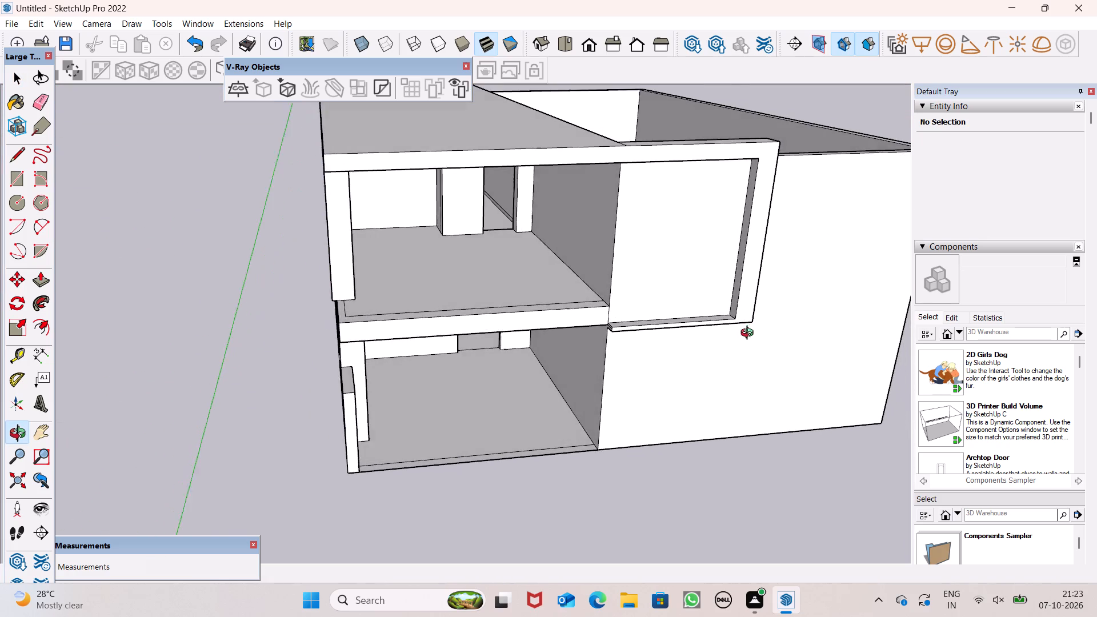
middle_drag(750, 334, 755, 330)
scroll(733, 284, up, 1)
middle_drag(732, 293, 683, 282)
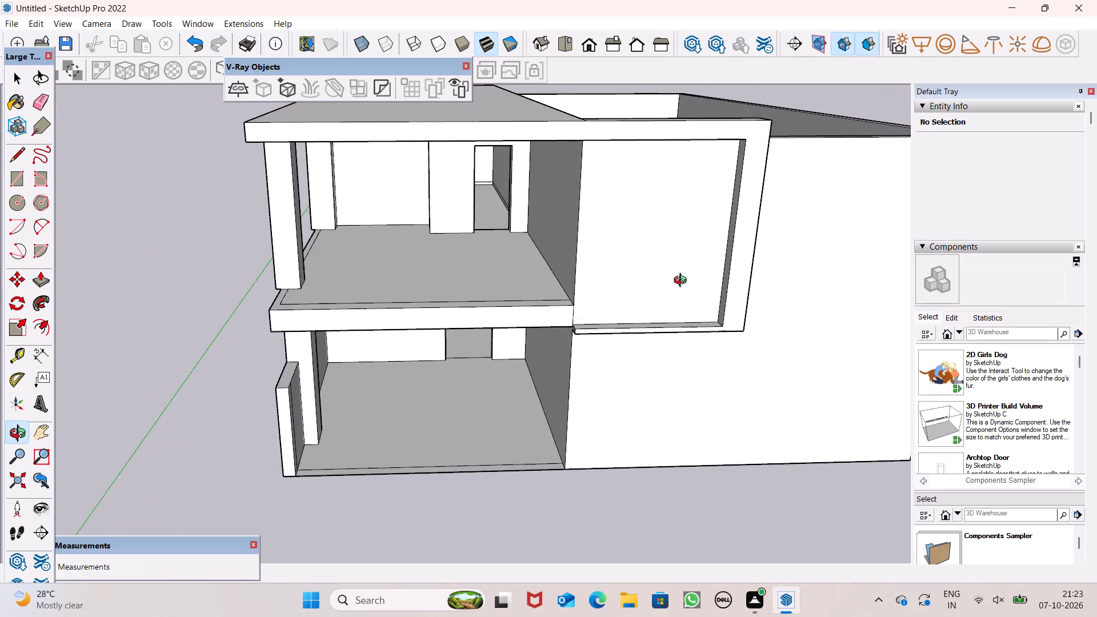
middle_drag(683, 282, 610, 271)
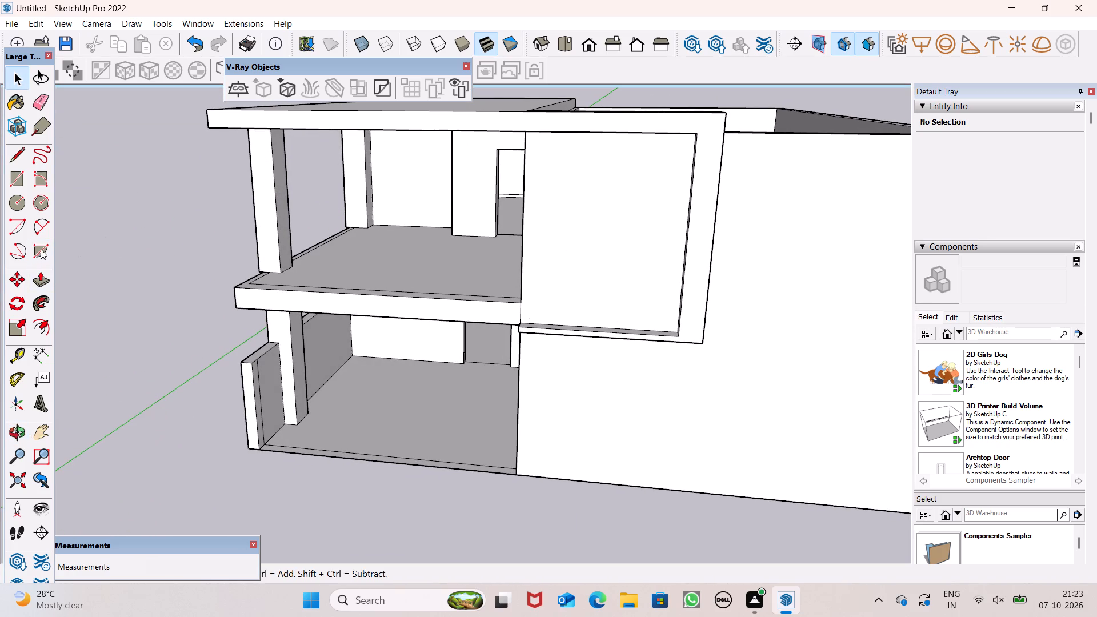
Draw an upright window rectangle about 7' high and 4' wide on the upper side wall panel inside the frame.
click(15, 175)
scroll(565, 242, up, 1)
middle_drag(598, 263, 680, 249)
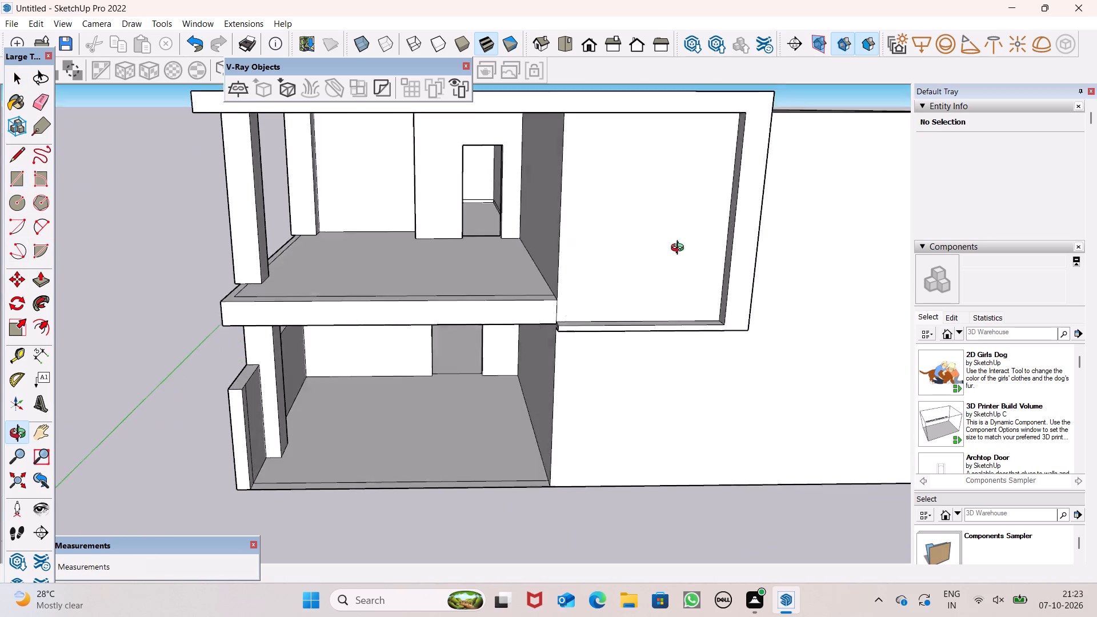
middle_drag(680, 249, 677, 241)
scroll(700, 204, up, 2)
middle_drag(695, 218, 696, 213)
scroll(628, 151, up, 1)
scroll(631, 196, down, 4)
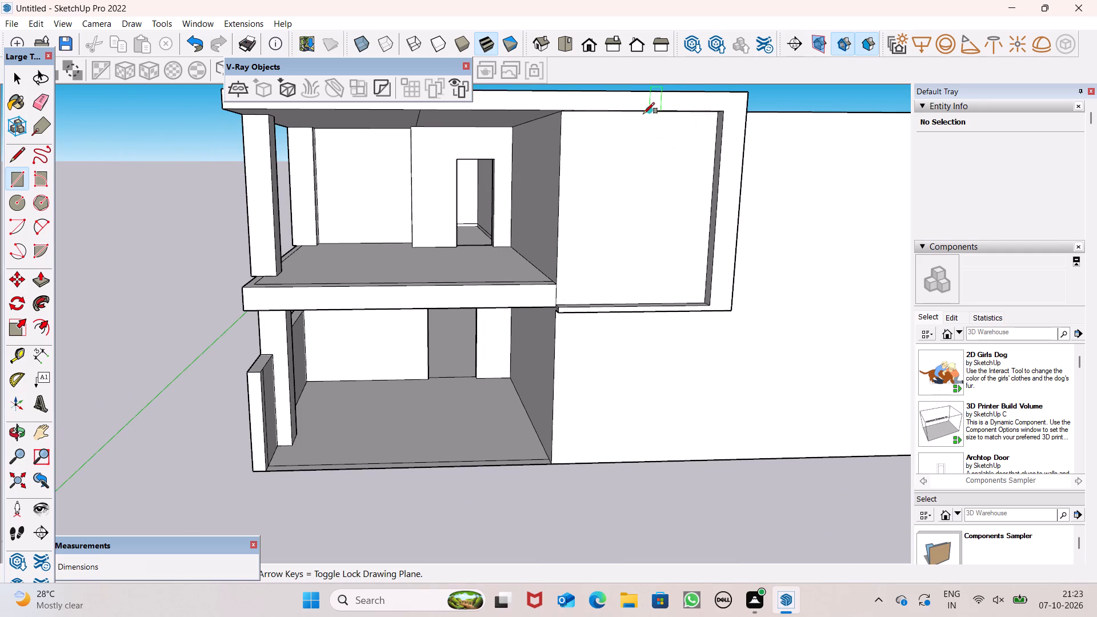
scroll(648, 171, down, 2)
scroll(695, 129, down, 1)
scroll(695, 129, up, 1)
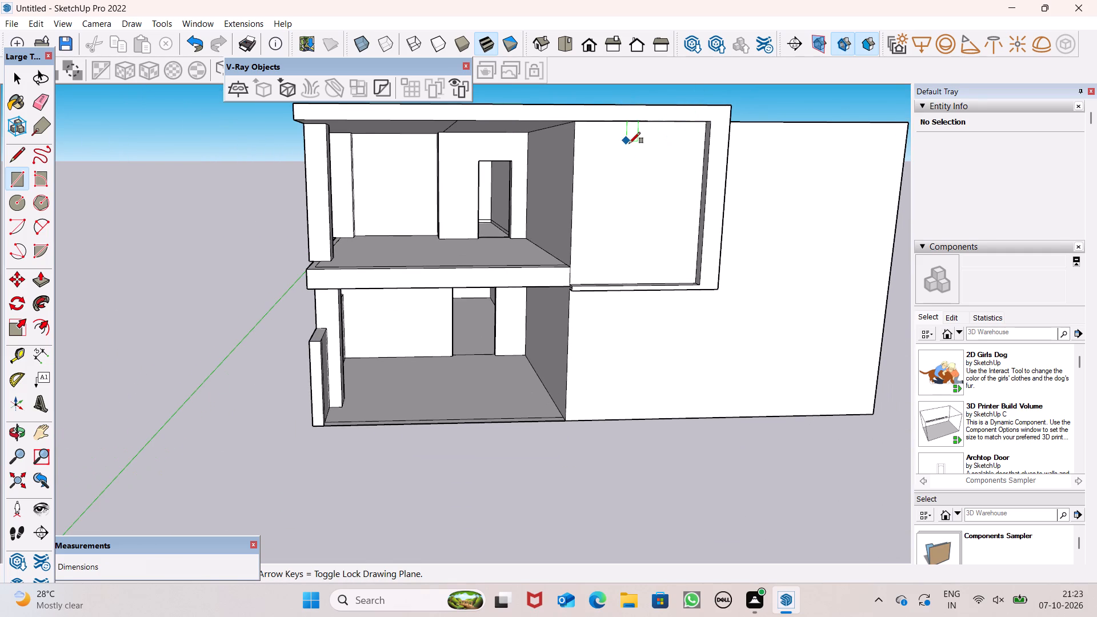
scroll(689, 181, up, 1)
middle_drag(688, 182, 657, 205)
scroll(624, 174, up, 4)
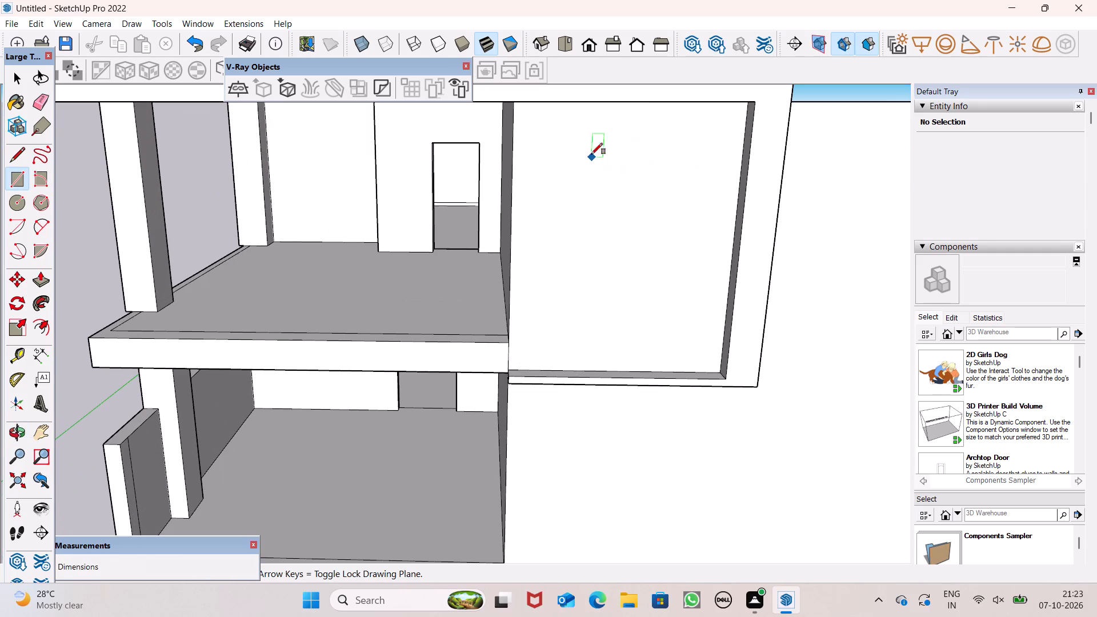
click(585, 139)
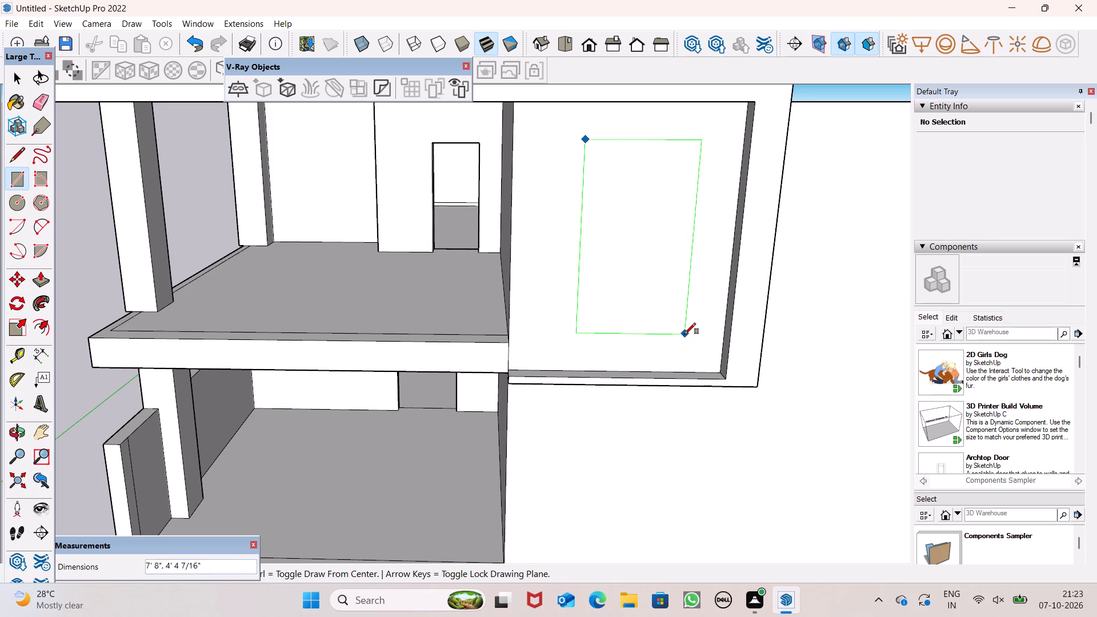
click(678, 320)
key(space)
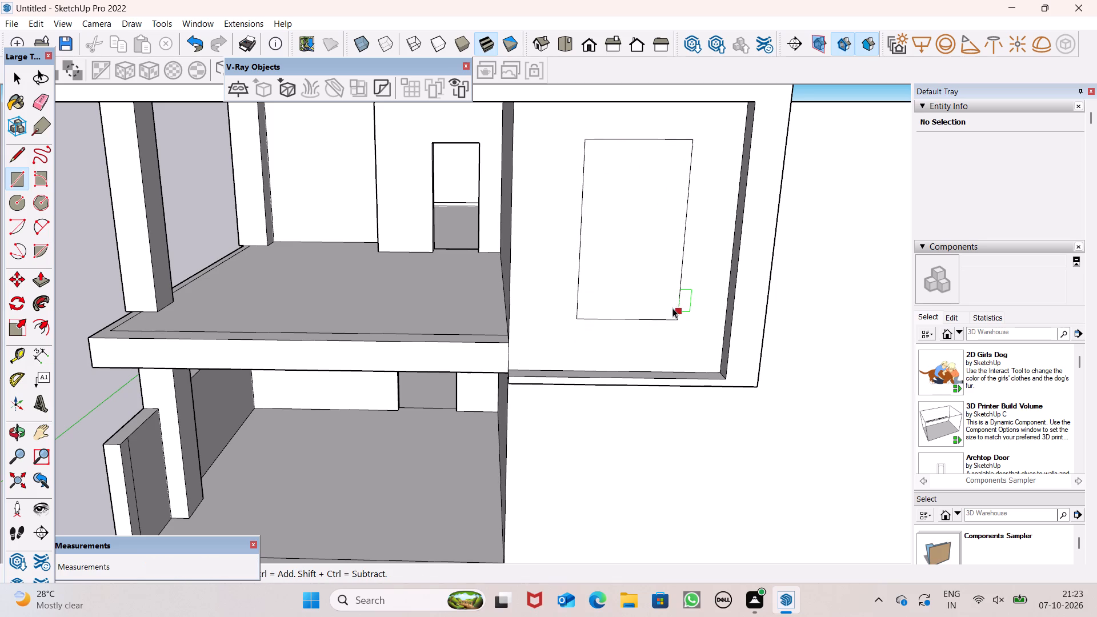
Move the window rectangle with its edges slightly sideways toward the balcony so it sits more centrally in the frame.
click(634, 280)
double_click(631, 277)
key(m)
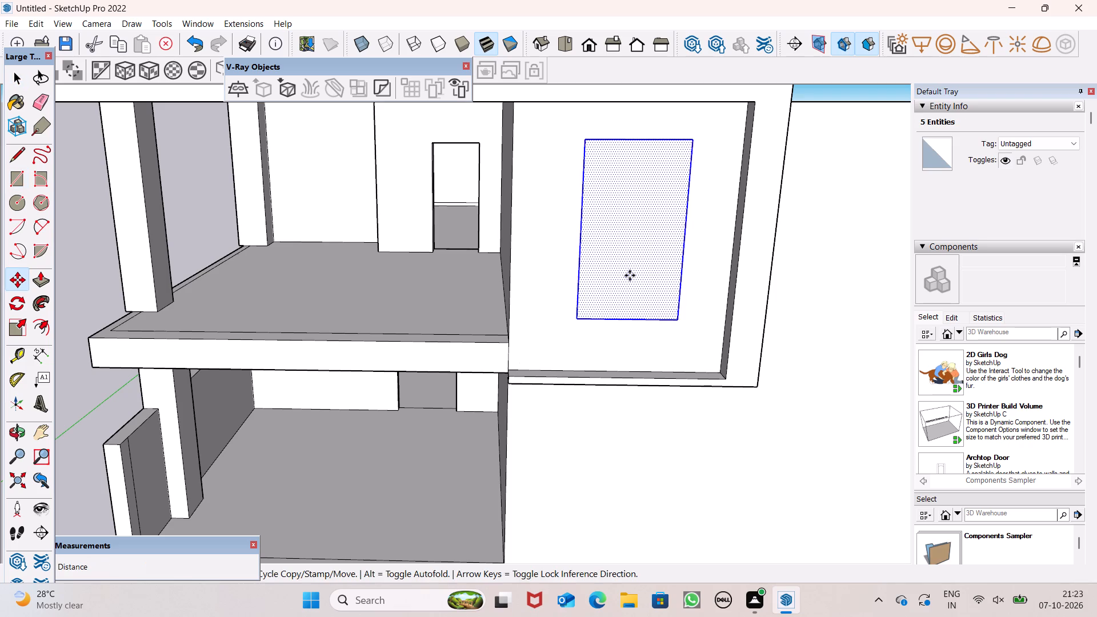
key(Return)
click(619, 273)
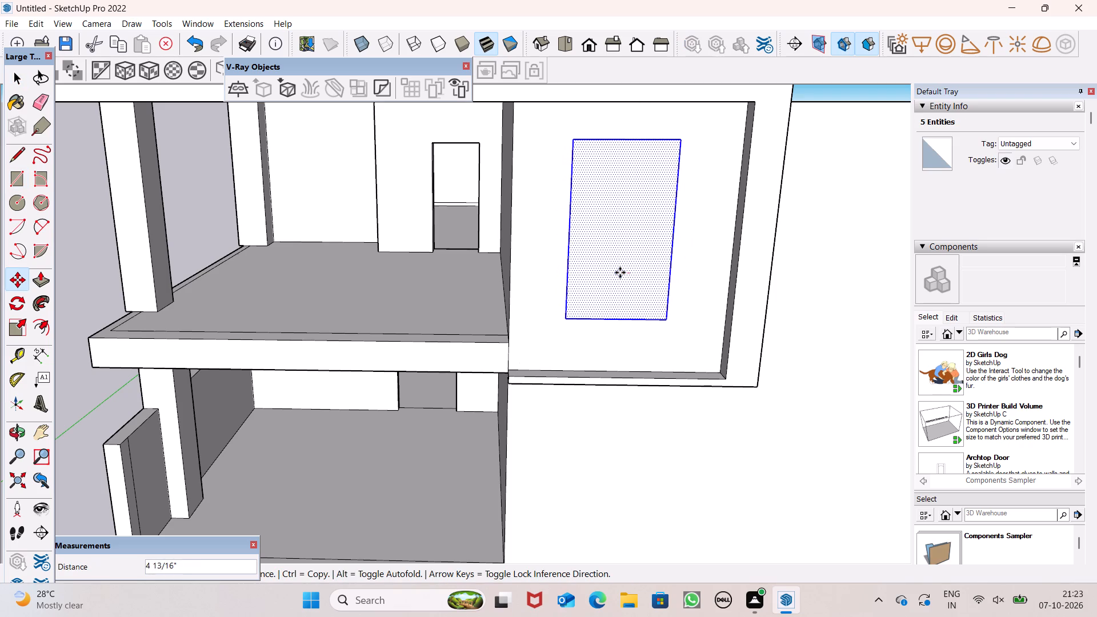
key(space)
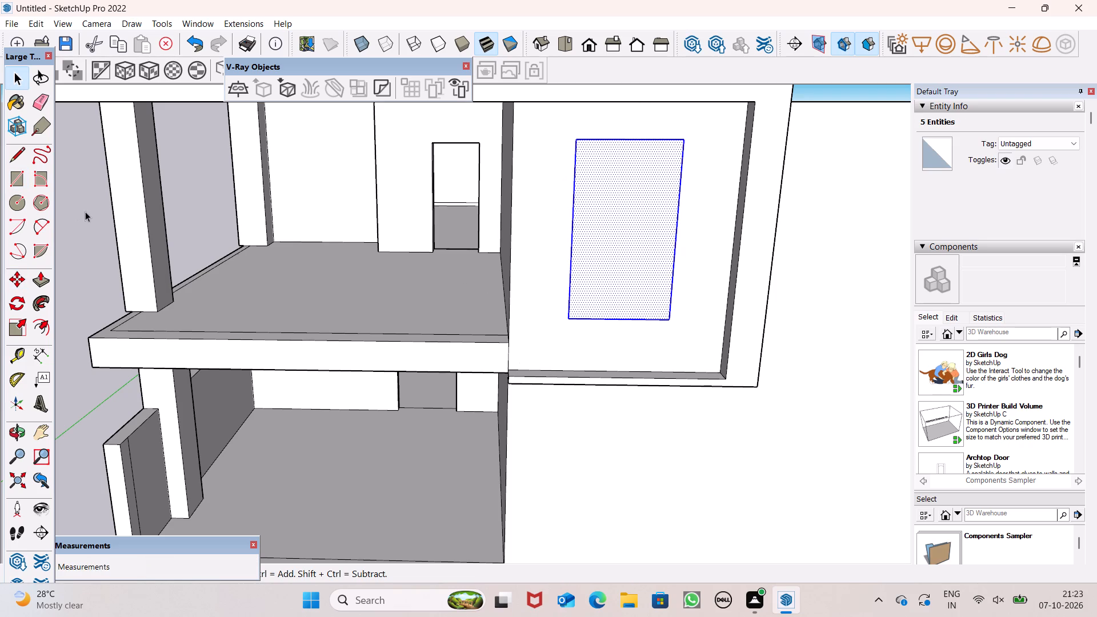
click(85, 211)
Draw horizontal lines of about 2' 4 3/4" and 2' 2 7/8" from the window rectangle's top corners to the panel's two sides.
scroll(395, 245, down, 4)
scroll(477, 248, down, 1)
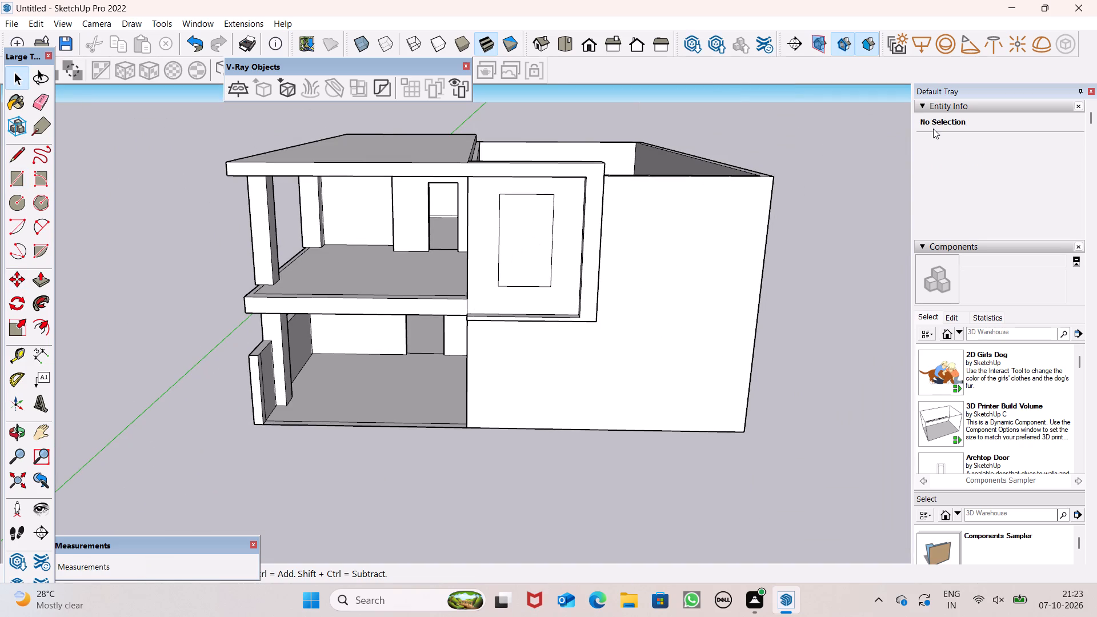
scroll(939, 122, down, 3)
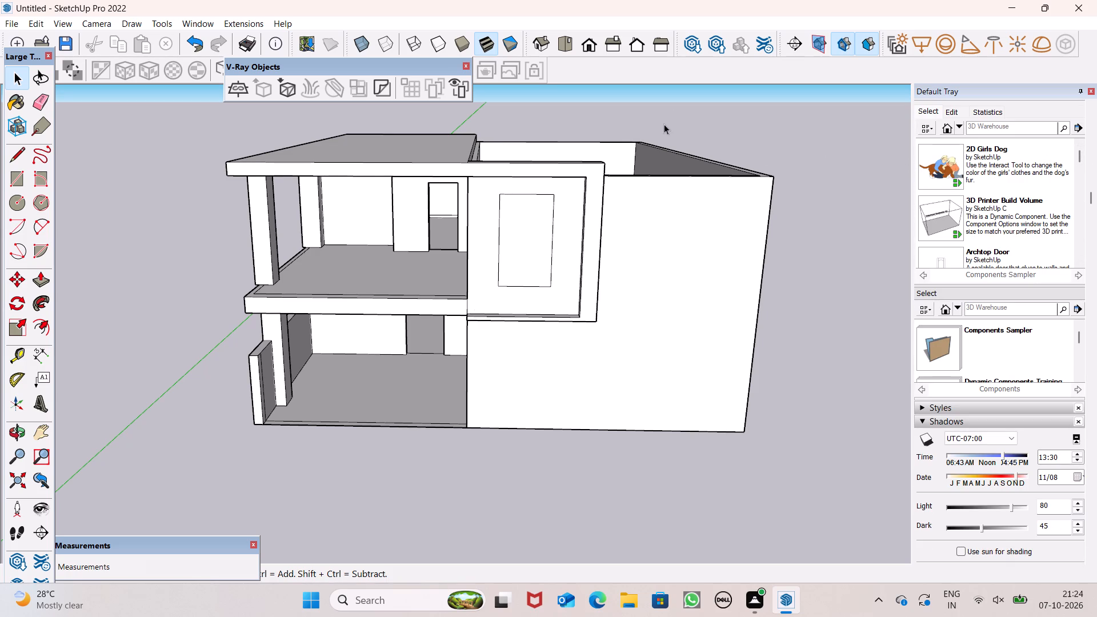
scroll(653, 132, up, 4)
click(16, 158)
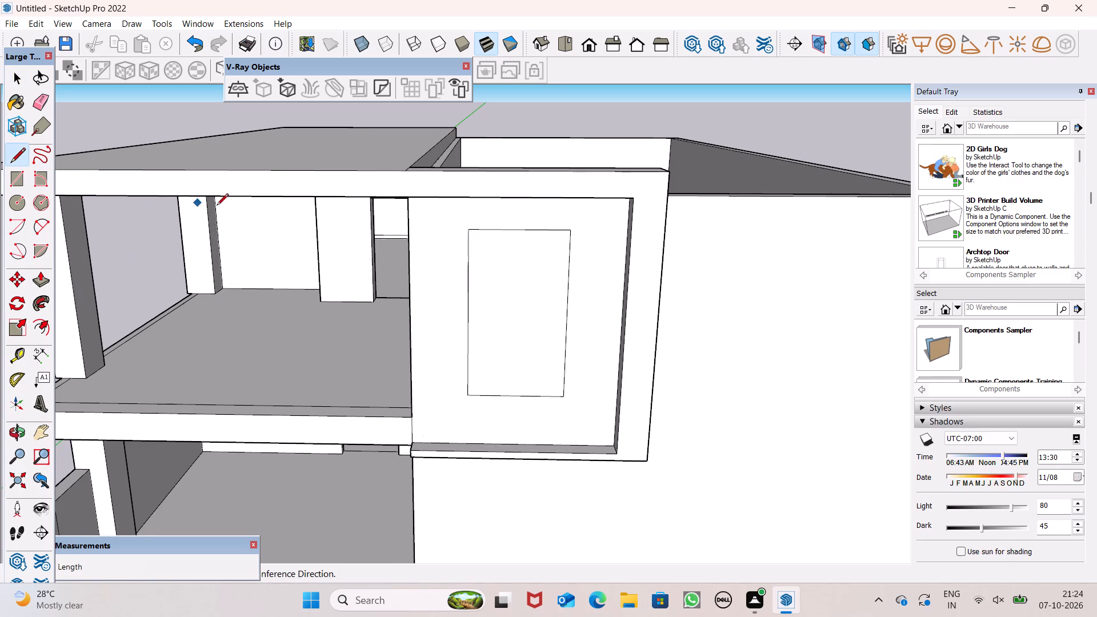
scroll(317, 230, up, 1)
scroll(347, 243, down, 1)
scroll(360, 245, up, 1)
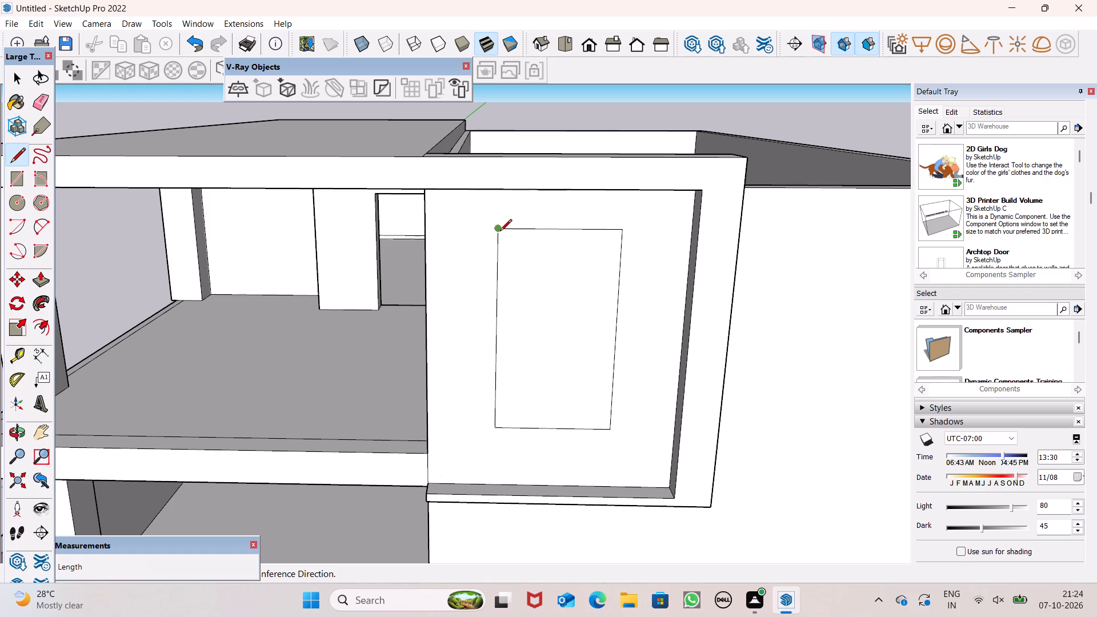
click(500, 232)
click(425, 229)
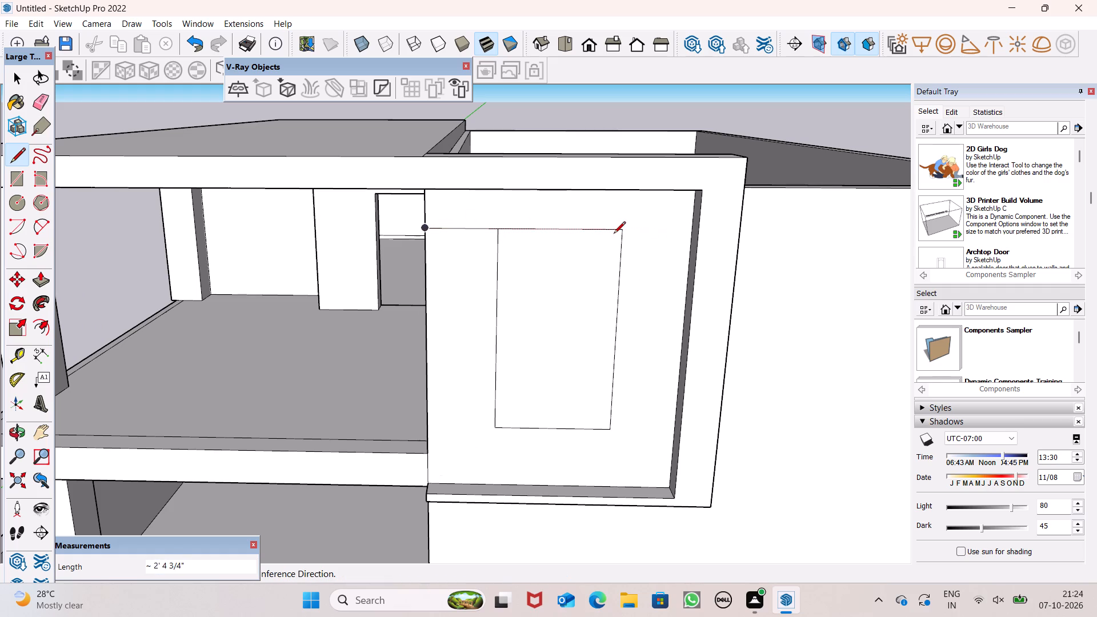
click(619, 233)
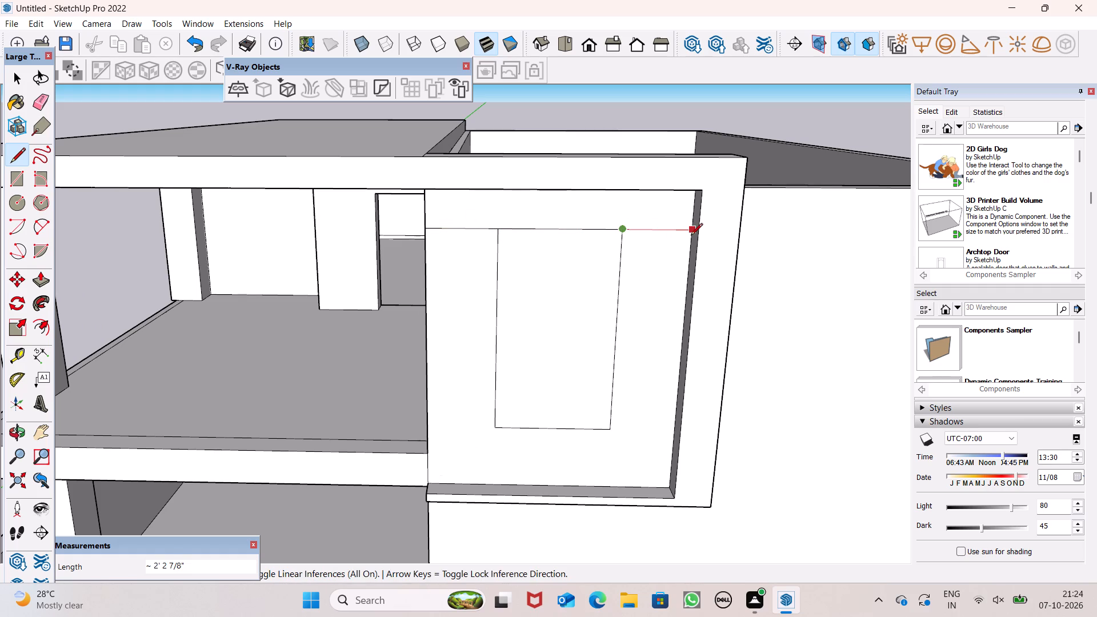
click(691, 236)
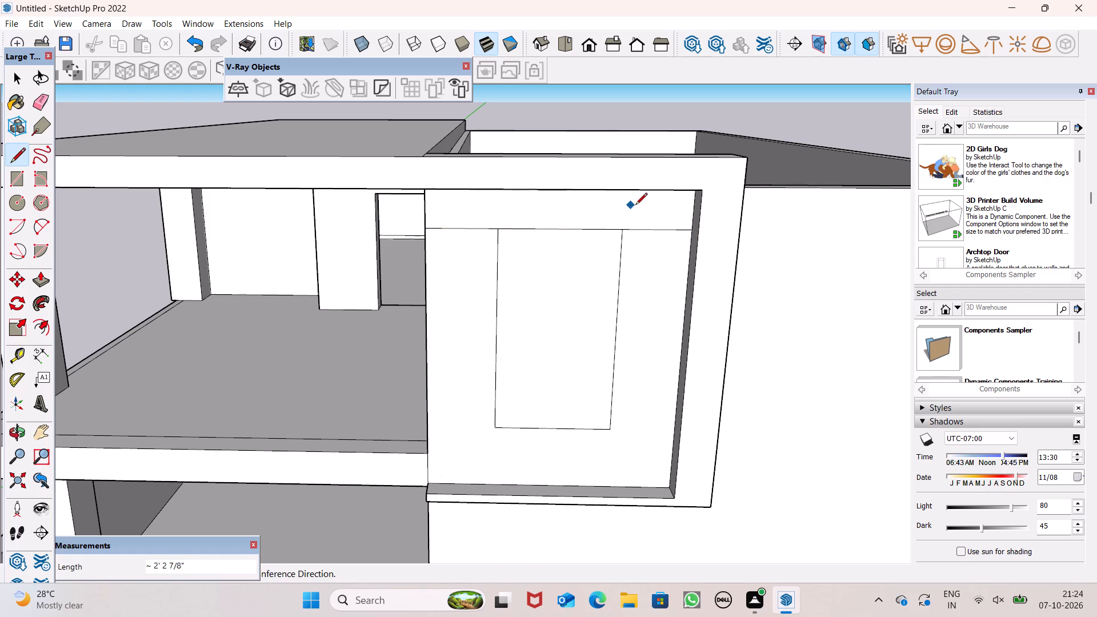
key(space)
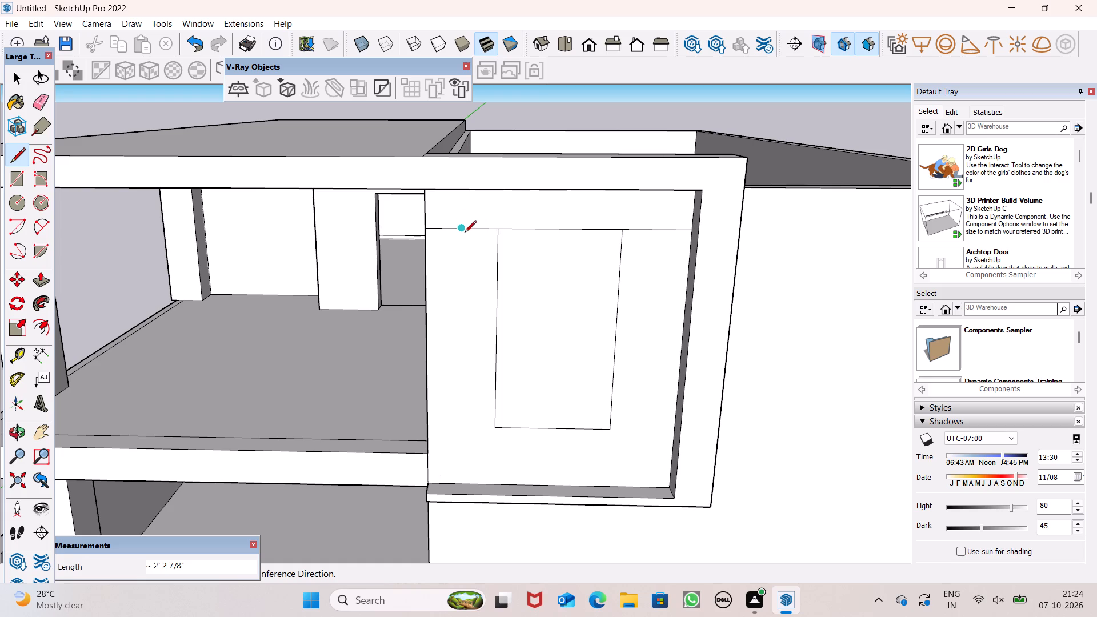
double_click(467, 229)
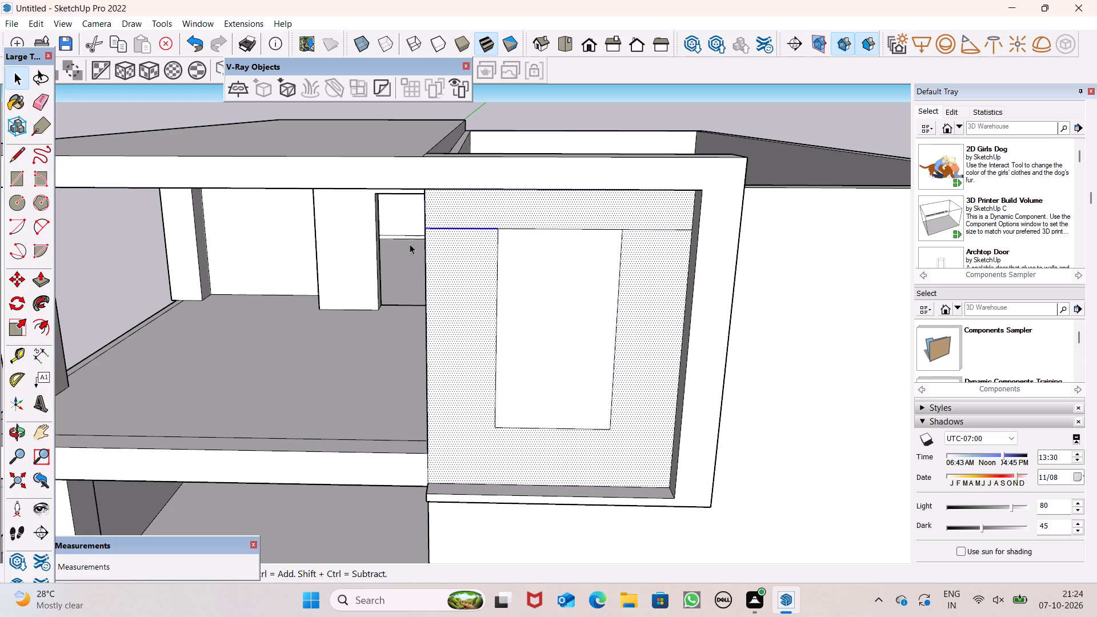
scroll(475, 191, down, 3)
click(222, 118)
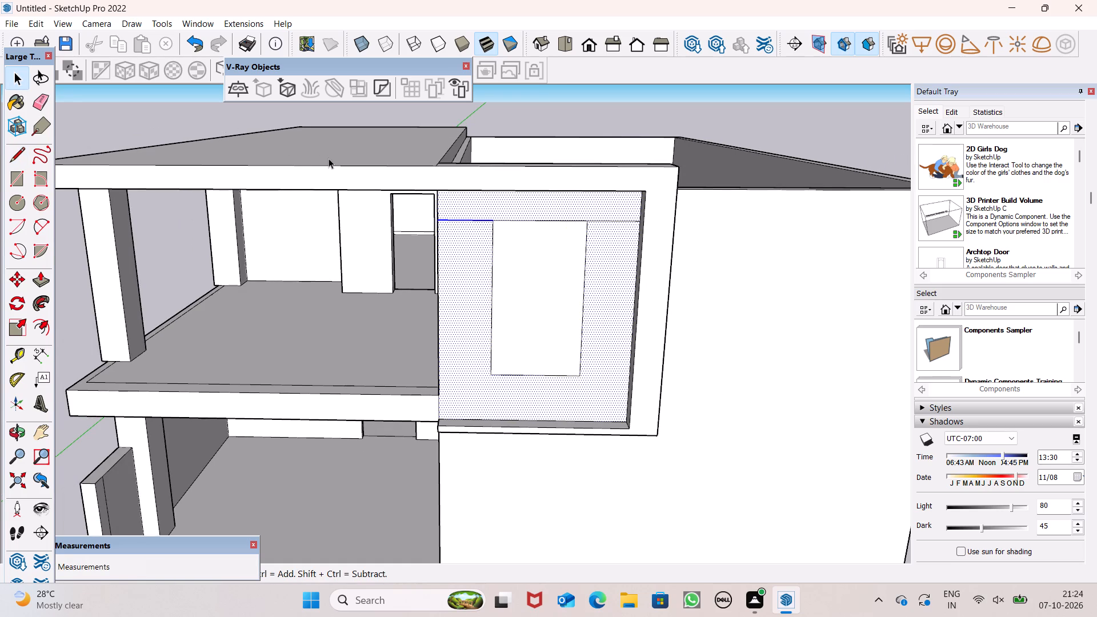
Draw a horizontal line about 8' 8" long across the framed panel, continuing the balcony slab's upper edge to the frame's inner side.
click(14, 155)
scroll(652, 230, down, 2)
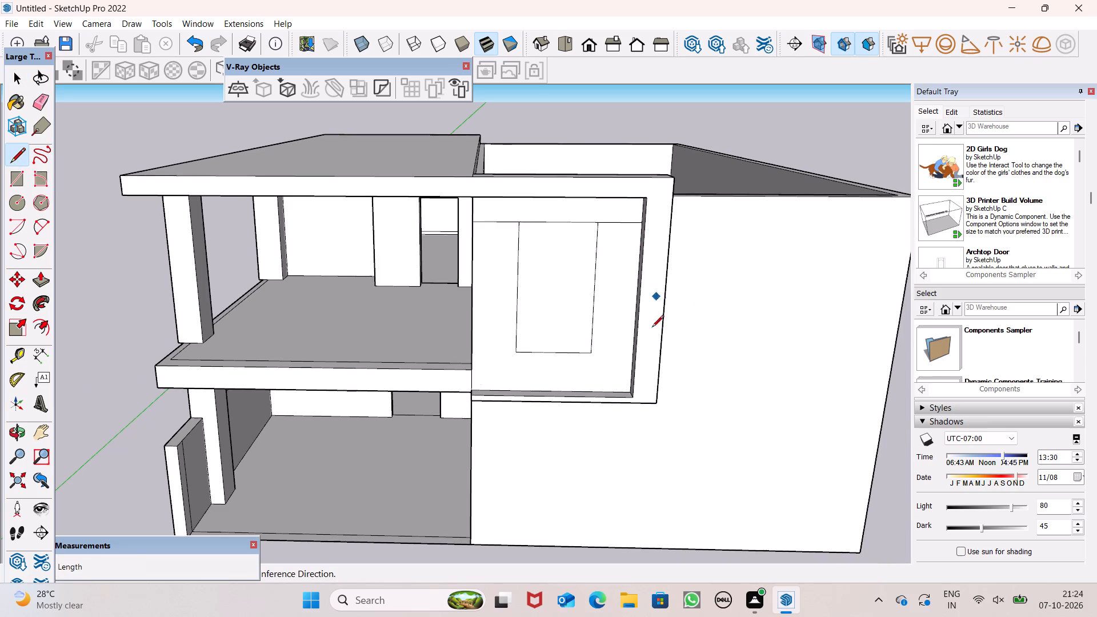
scroll(499, 402, up, 6)
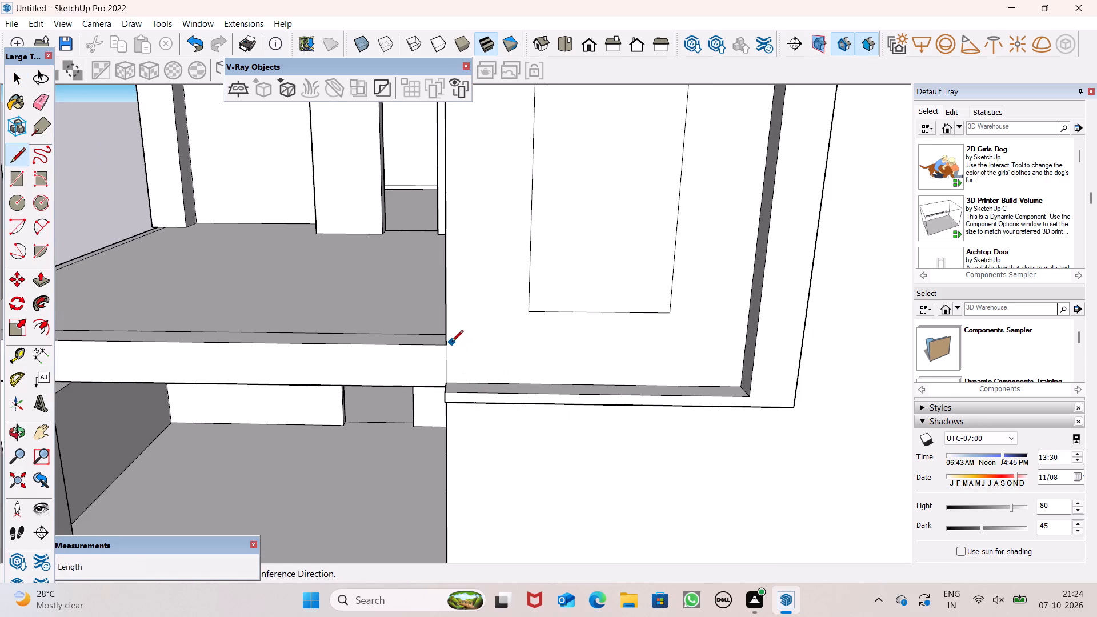
click(449, 343)
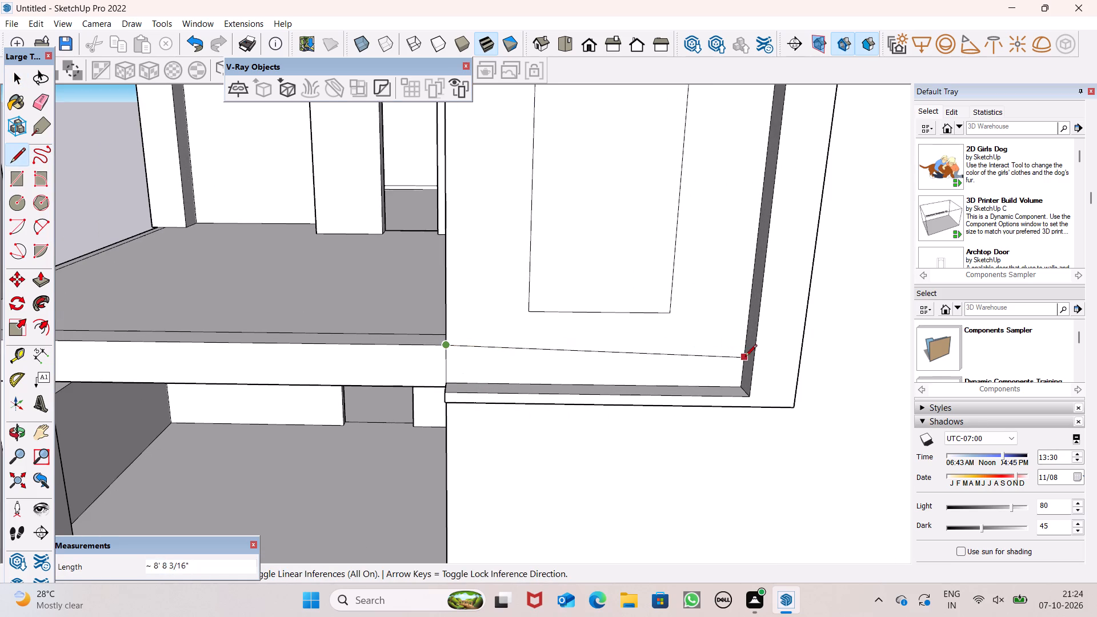
click(740, 351)
key(space)
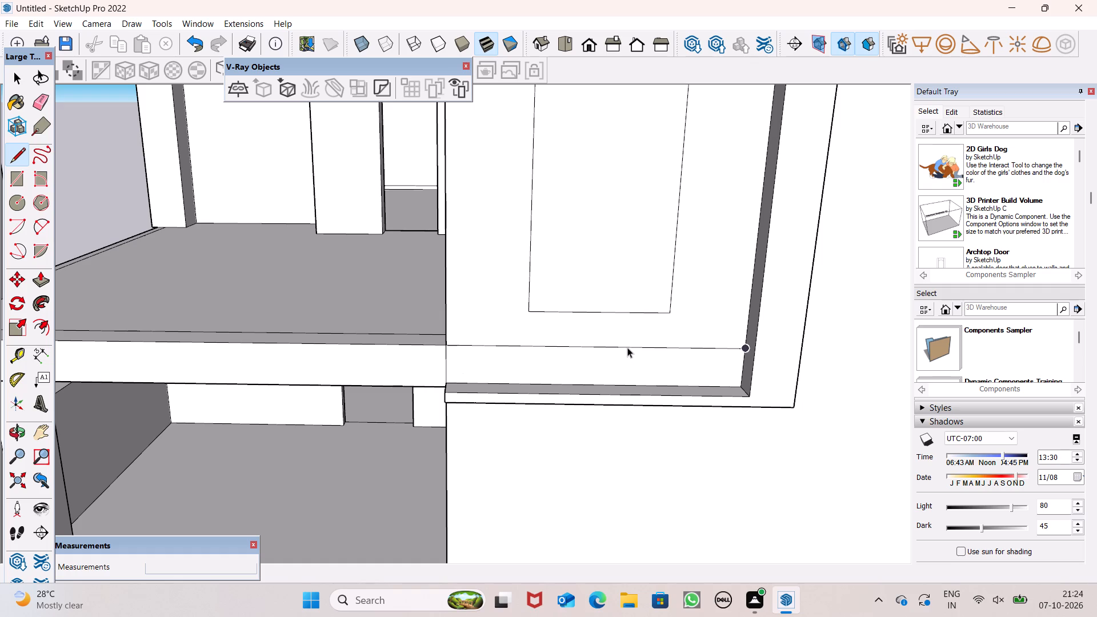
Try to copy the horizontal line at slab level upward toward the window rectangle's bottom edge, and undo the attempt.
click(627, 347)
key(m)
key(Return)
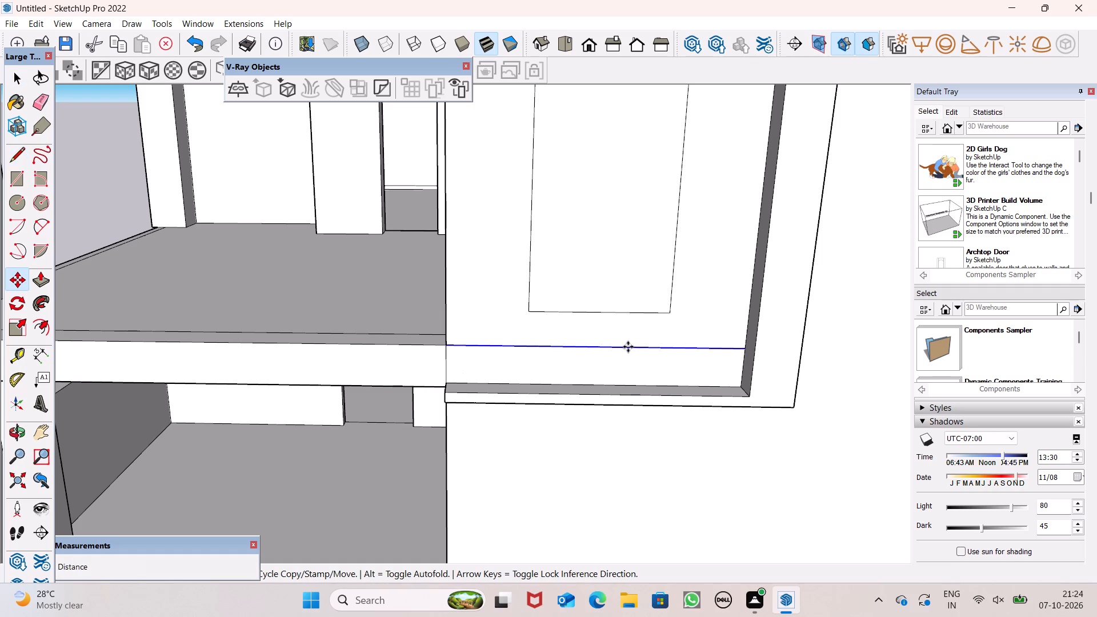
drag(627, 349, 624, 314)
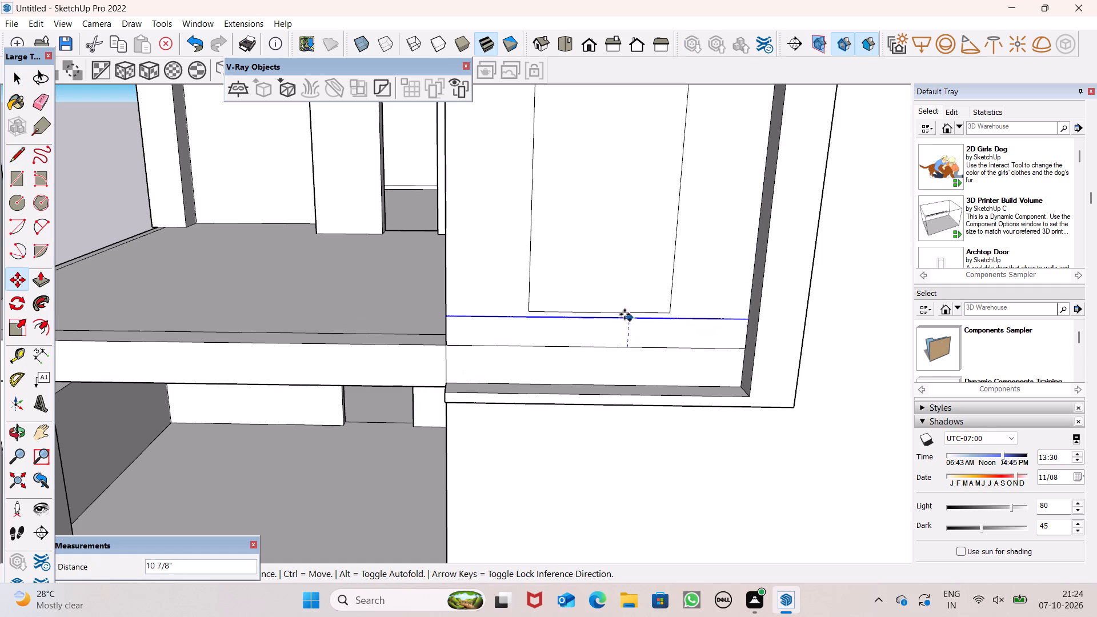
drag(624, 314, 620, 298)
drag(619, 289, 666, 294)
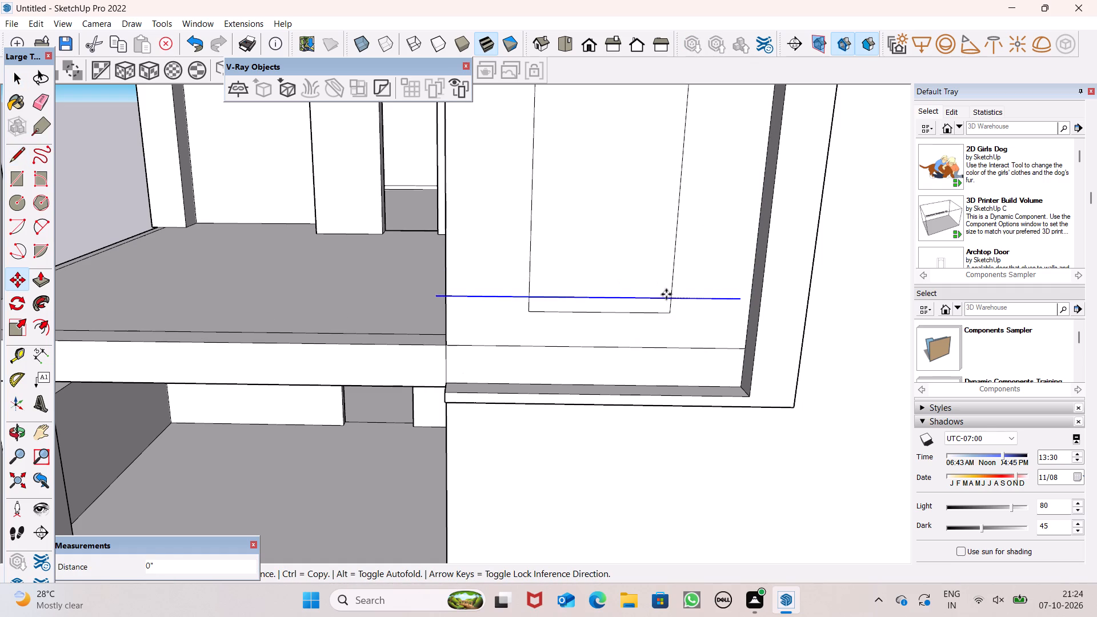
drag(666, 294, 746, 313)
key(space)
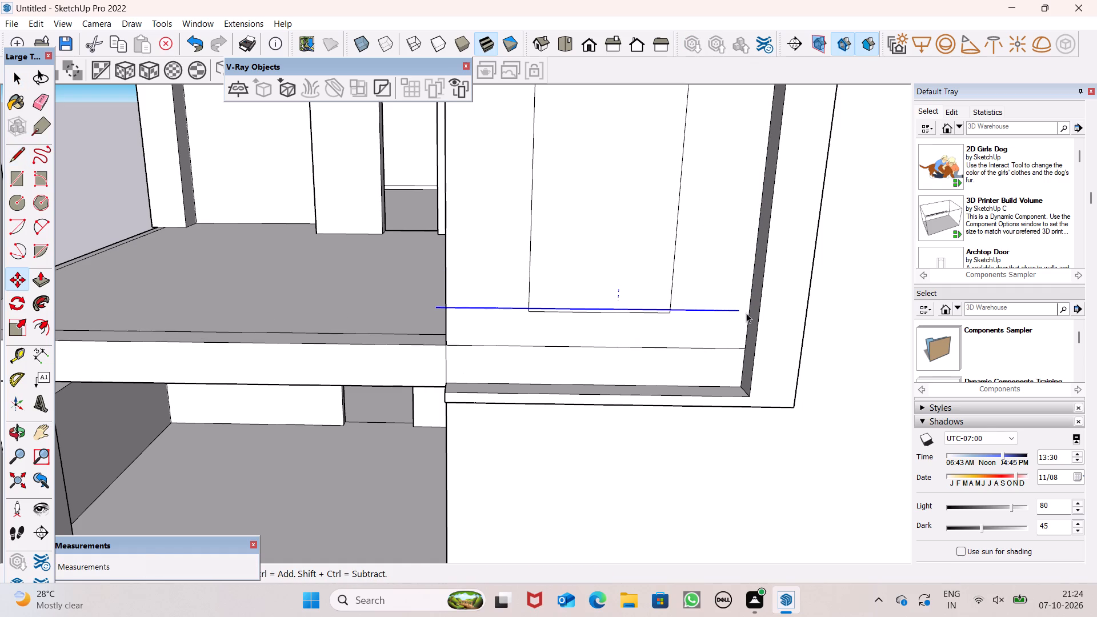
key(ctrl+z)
Draw a pair of level horizontal lines, about 2' 4 3/4" and 2' 2 7/8", just below the top lines on either side of the window rectangle.
scroll(577, 323, down, 4)
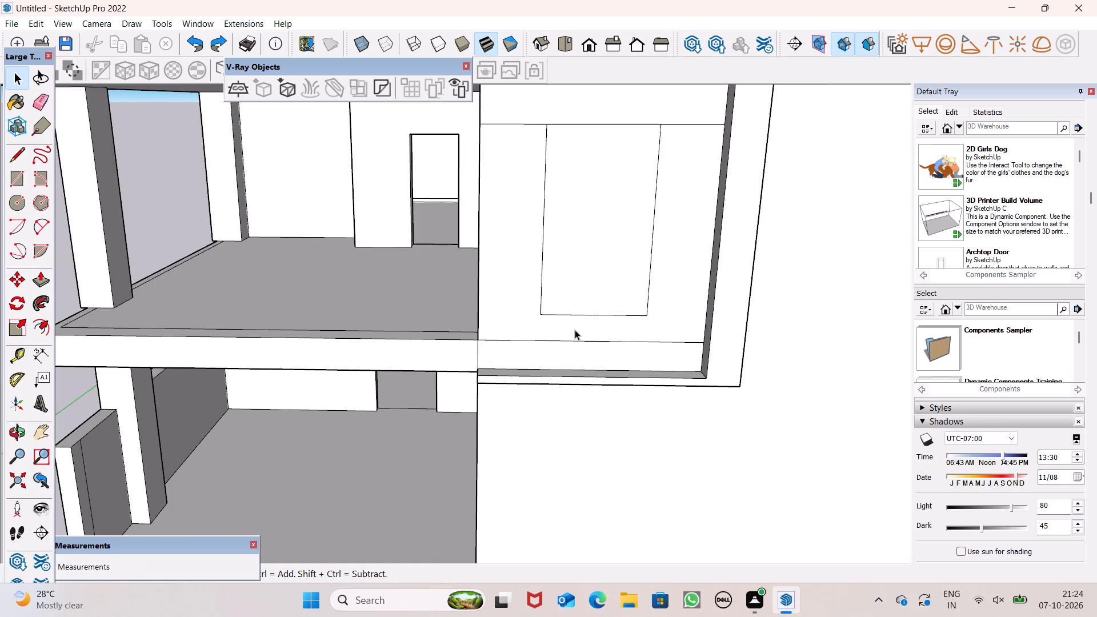
scroll(579, 378, down, 5)
scroll(646, 262, up, 2)
scroll(580, 244, up, 1)
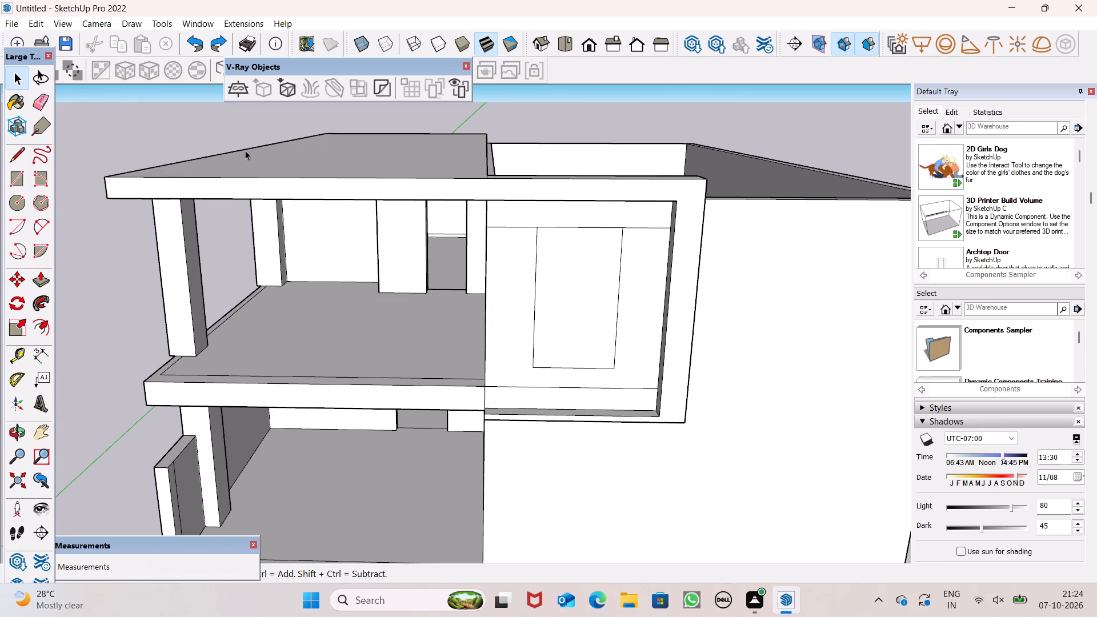
click(9, 155)
scroll(609, 201, up, 3)
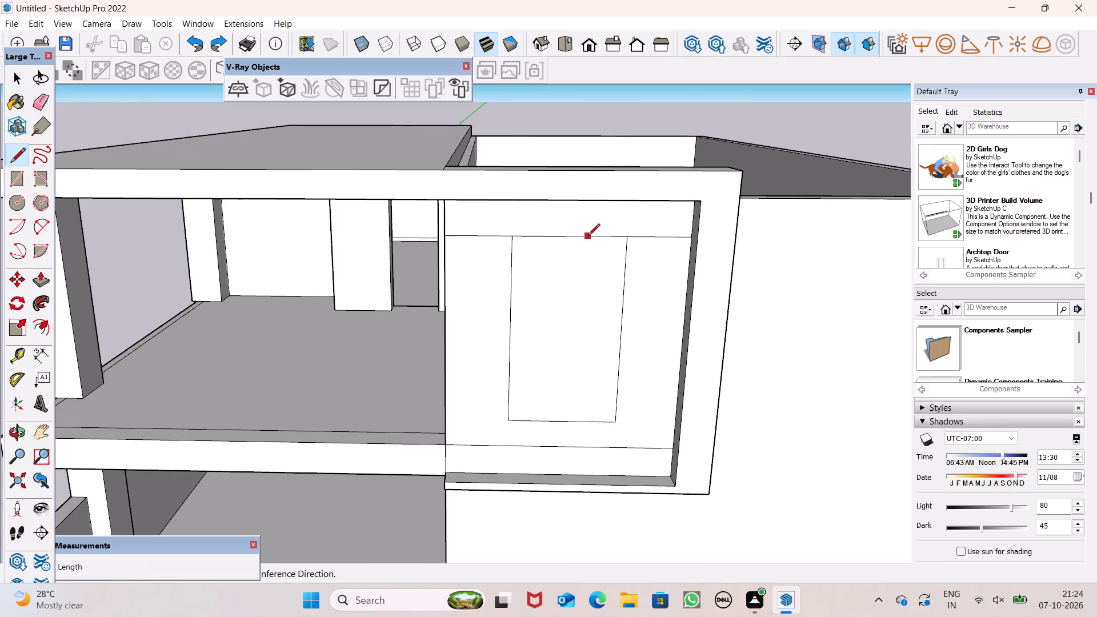
scroll(582, 244, up, 3)
click(397, 273)
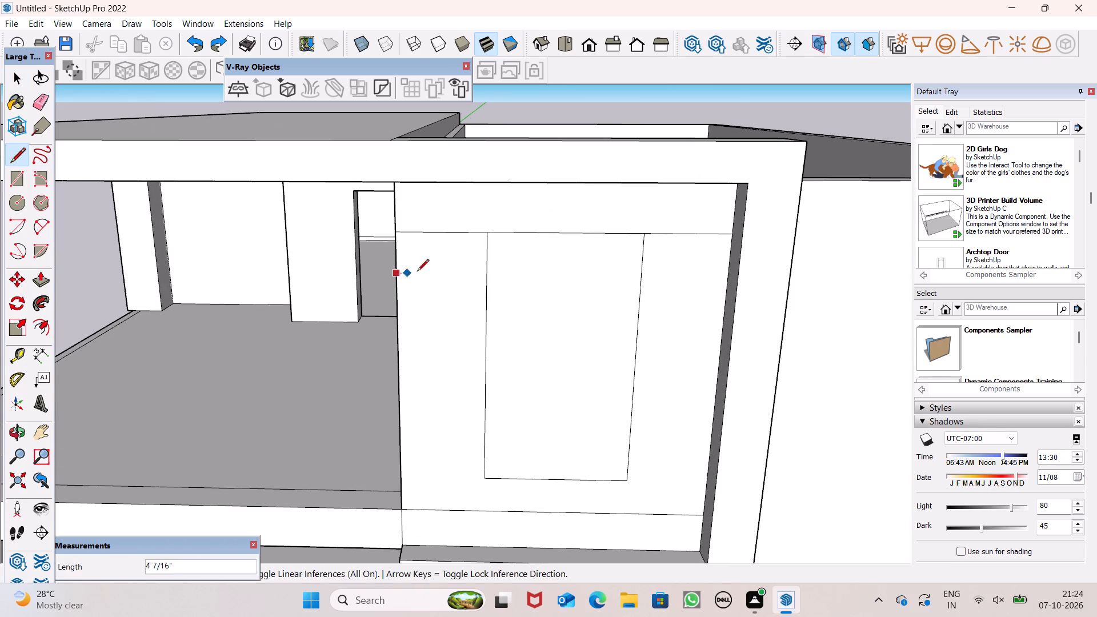
click(485, 274)
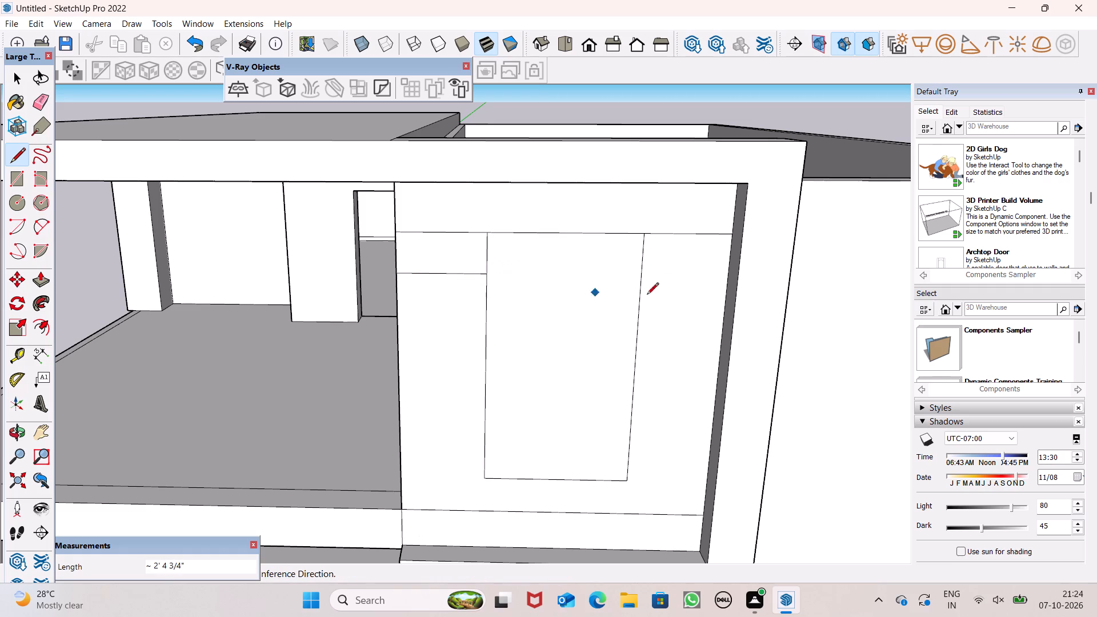
click(644, 277)
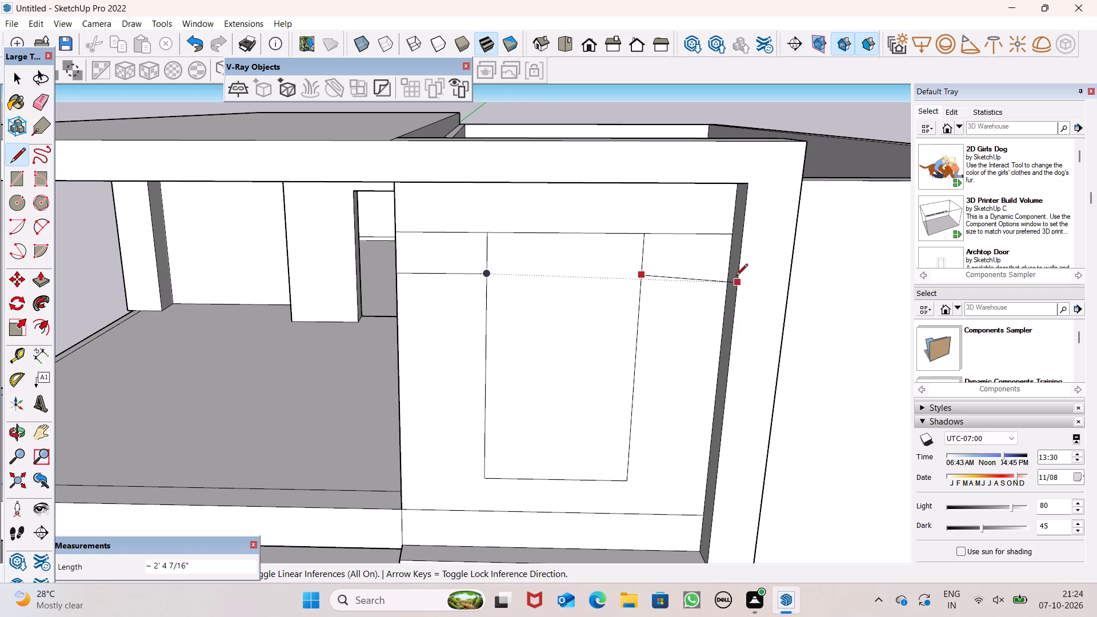
click(728, 275)
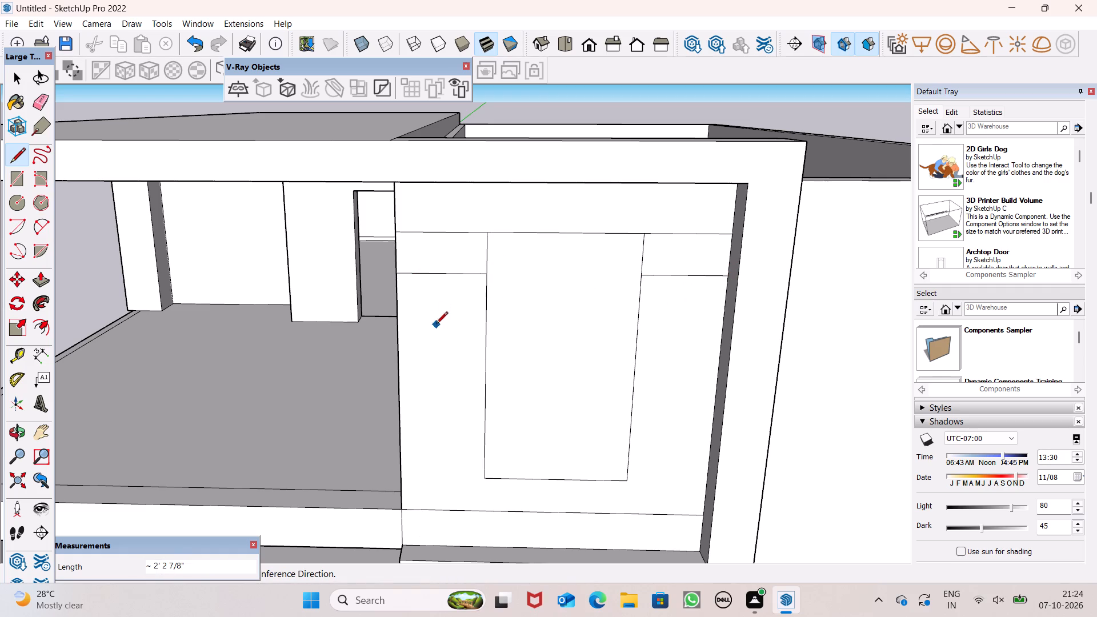
Draw two more pairs of evenly spaced horizontal lines, about 2' 4 3/4" and 2' 2 7/8", below the first pair beside the window rectangle.
click(401, 312)
click(487, 320)
click(637, 317)
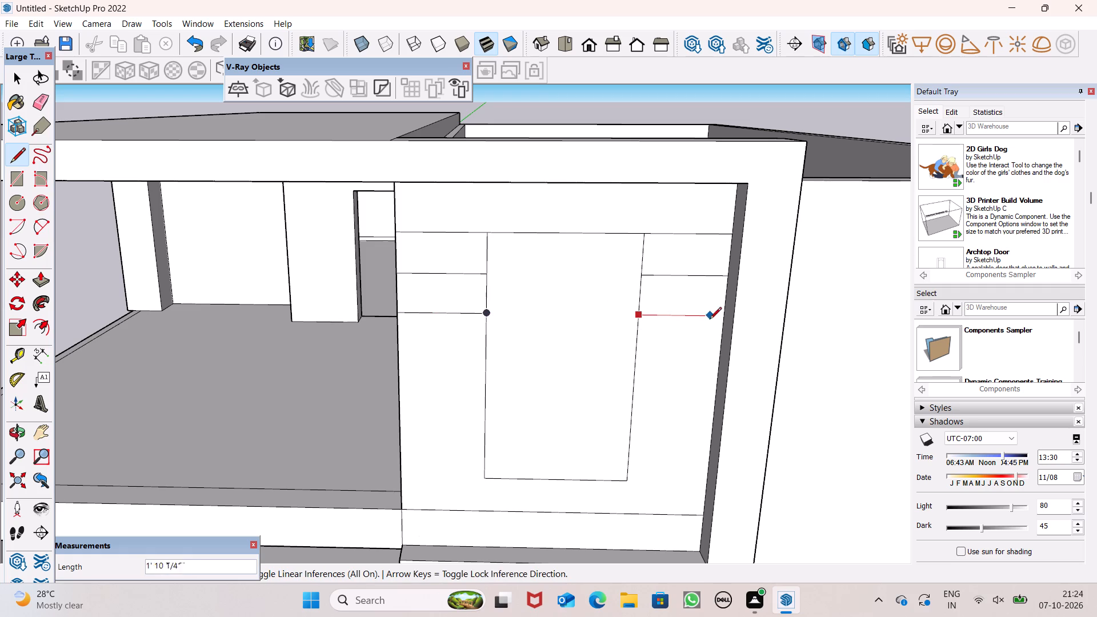
double_click(722, 322)
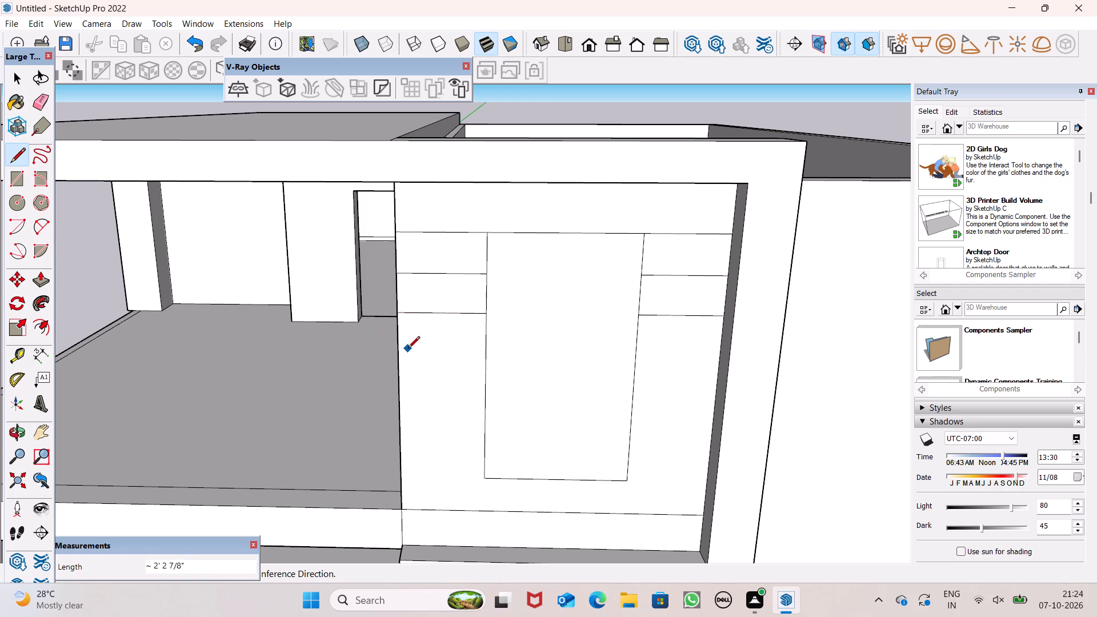
click(398, 351)
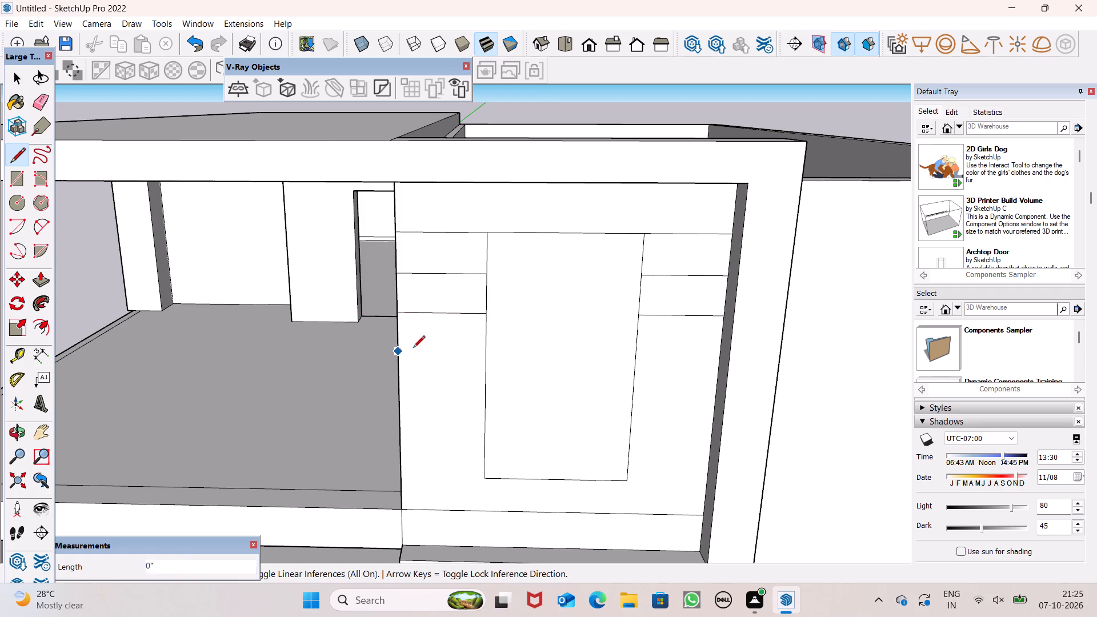
click(485, 356)
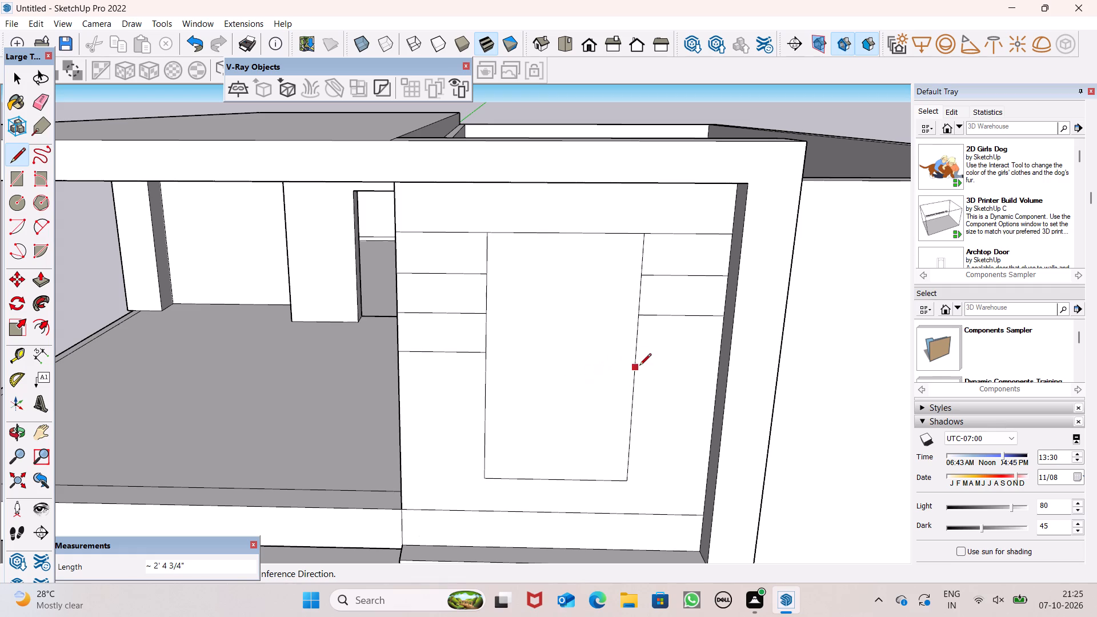
click(632, 356)
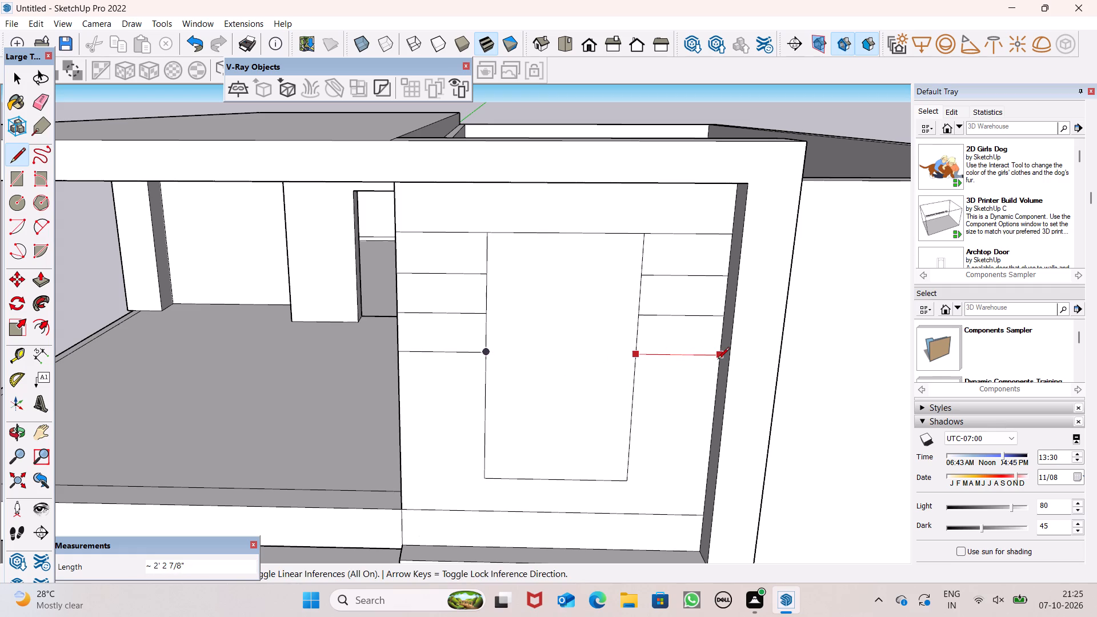
click(718, 360)
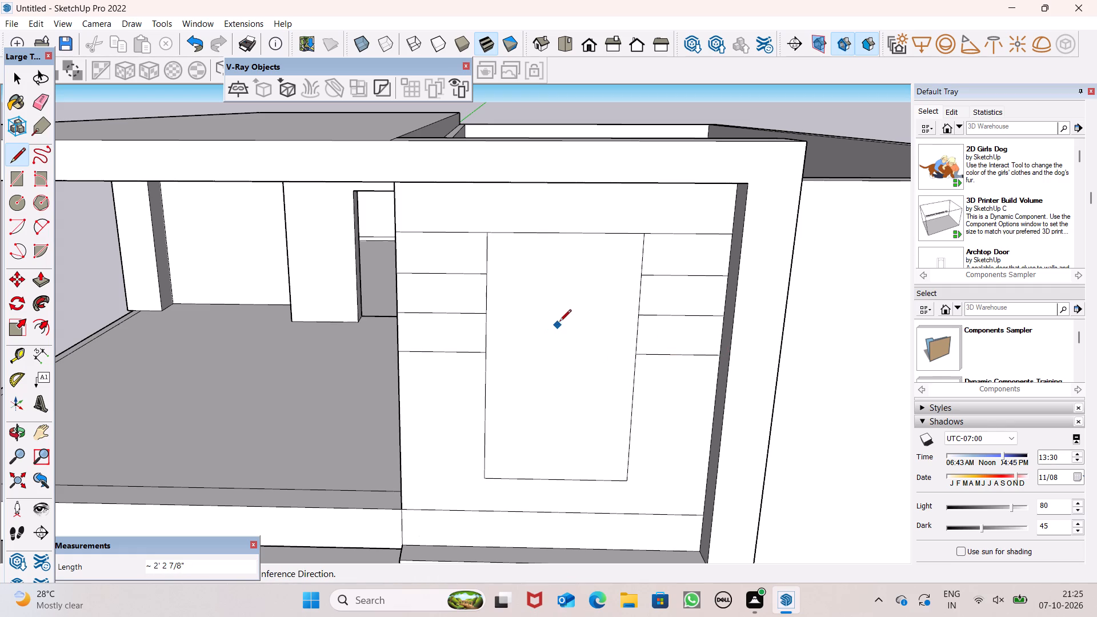
Draw a fourth pair of horizontal lines, about 2' 4 3/4" and 2' 2 7/8", from the window rectangle's sides to the panel's two sides.
scroll(675, 264, down, 8)
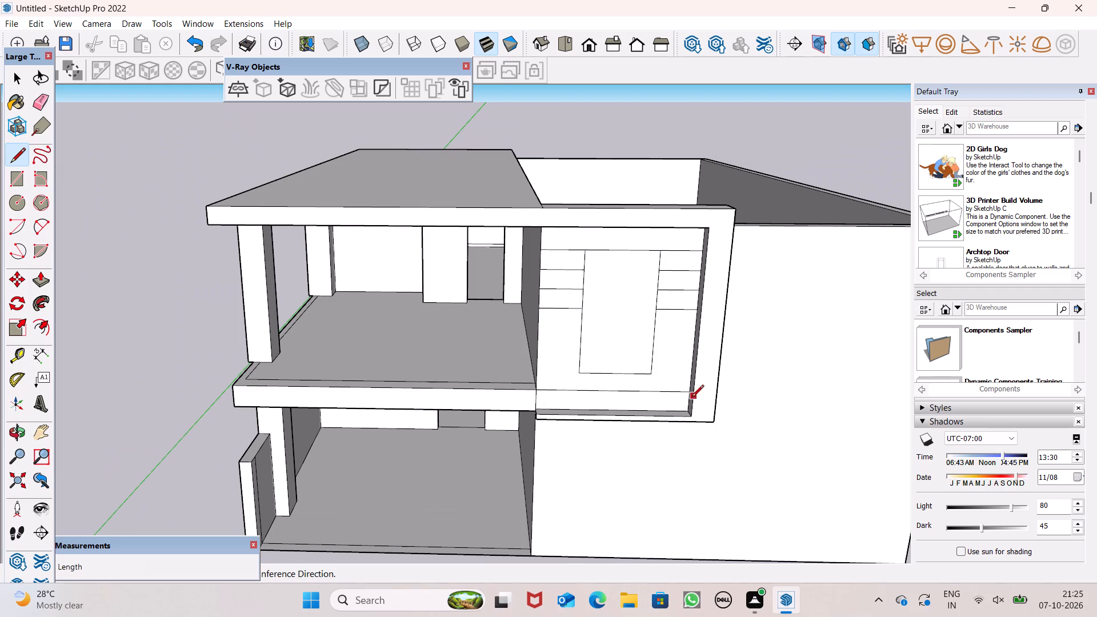
middle_drag(689, 408, 726, 394)
scroll(763, 417, up, 1)
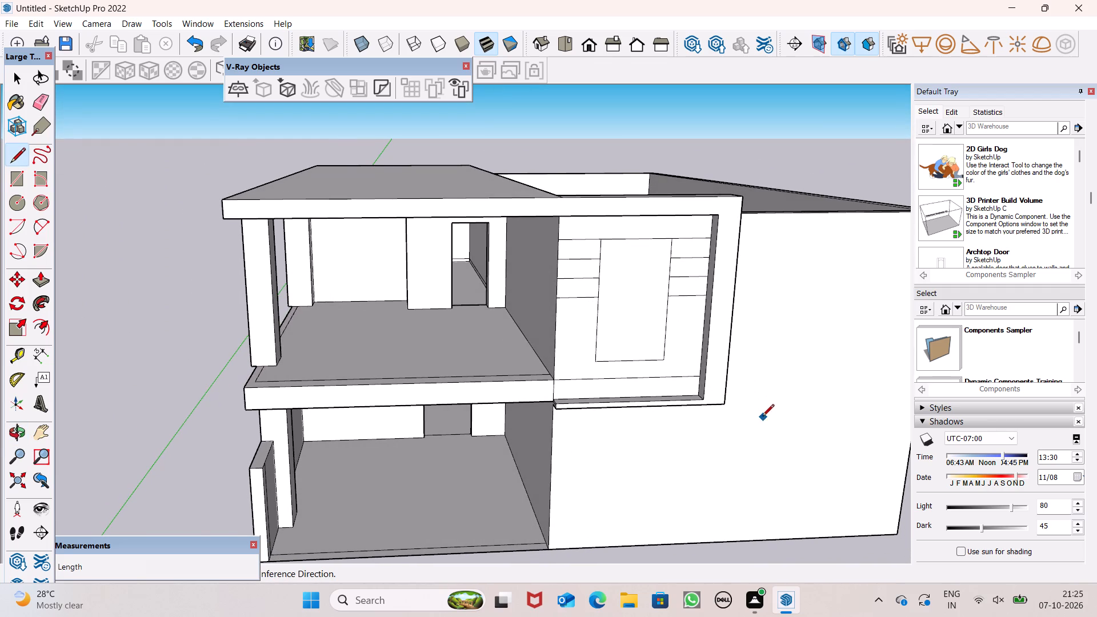
scroll(664, 366, up, 6)
scroll(589, 285, down, 4)
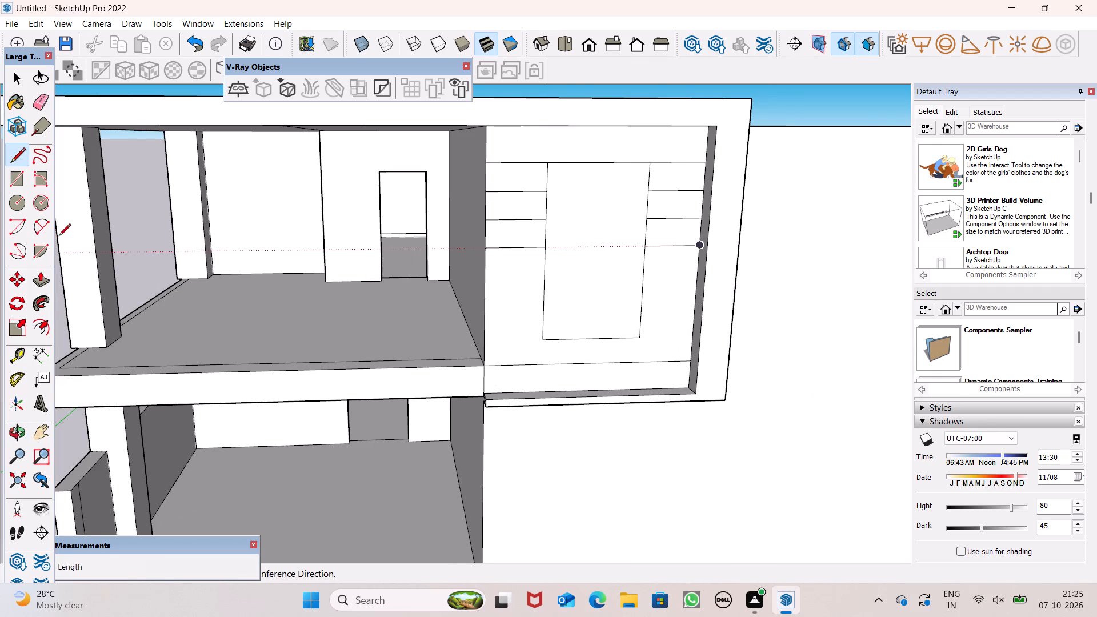
scroll(630, 319, up, 6)
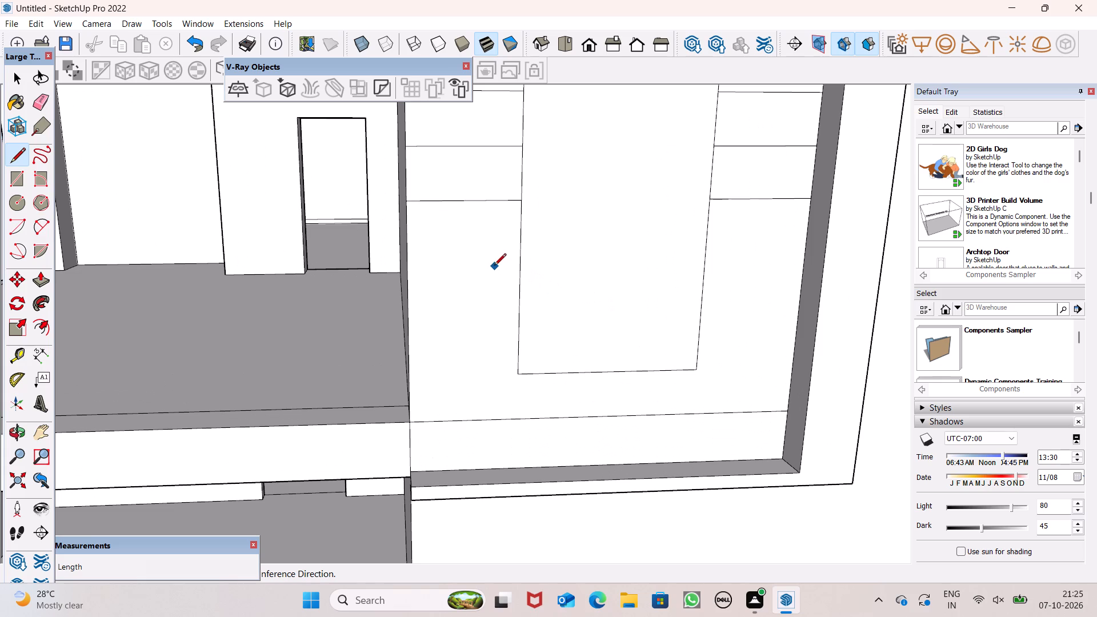
click(410, 247)
click(516, 245)
scroll(471, 274, down, 5)
scroll(592, 251, up, 4)
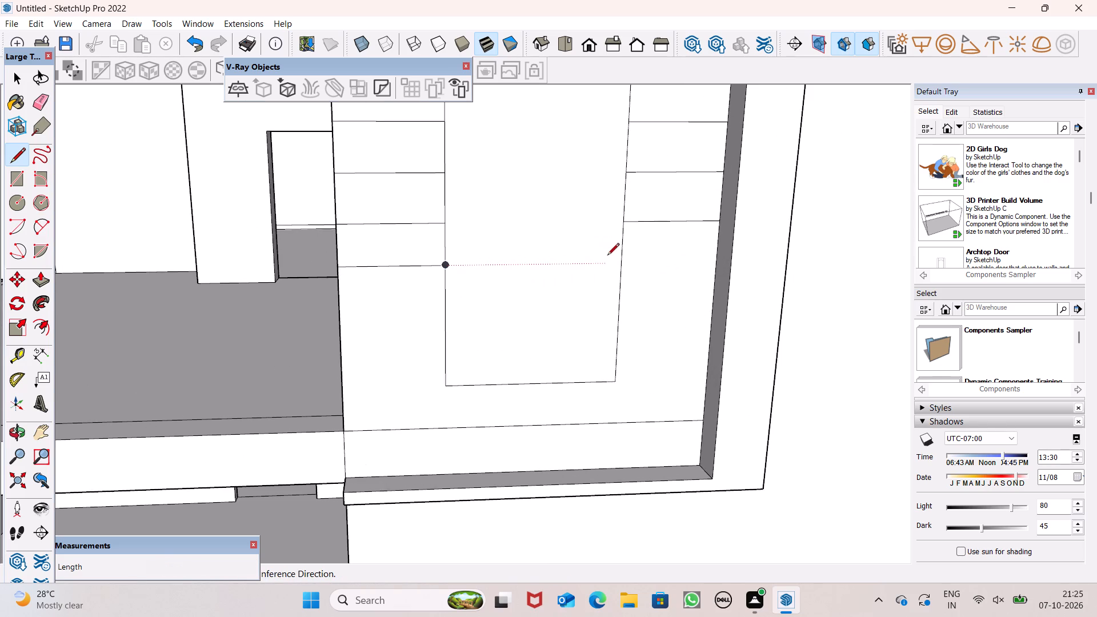
click(621, 263)
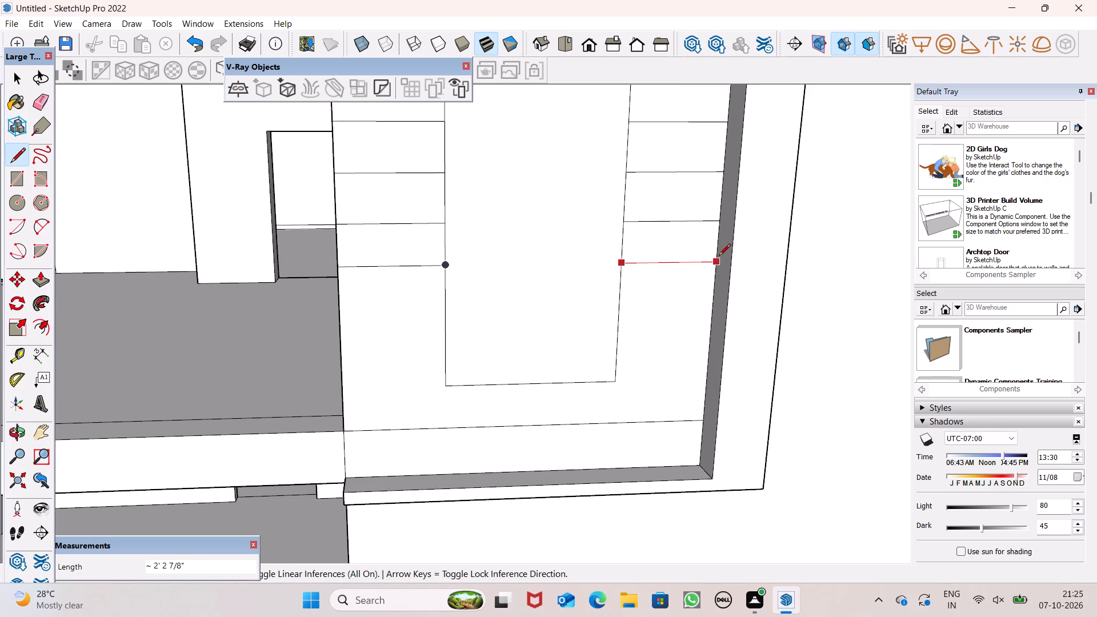
click(718, 257)
Draw a fifth pair of horizontal lines, about 2' 4 3/4" and 2' 2 7/8", below the fourth pair on either side of the window rectangle.
scroll(578, 239, down, 7)
scroll(481, 291, up, 4)
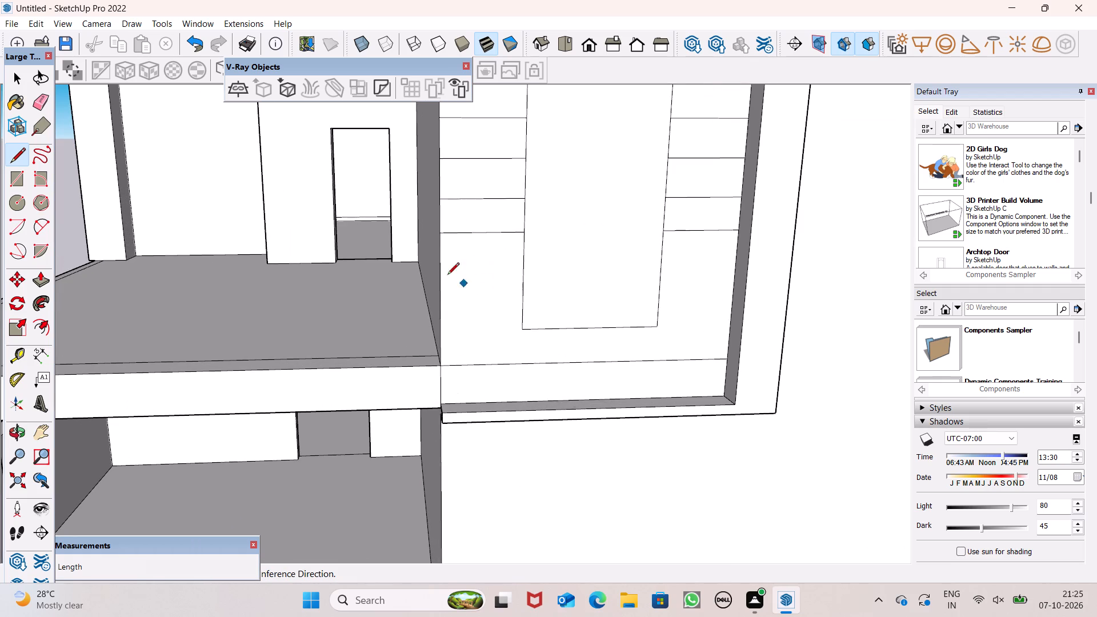
click(438, 271)
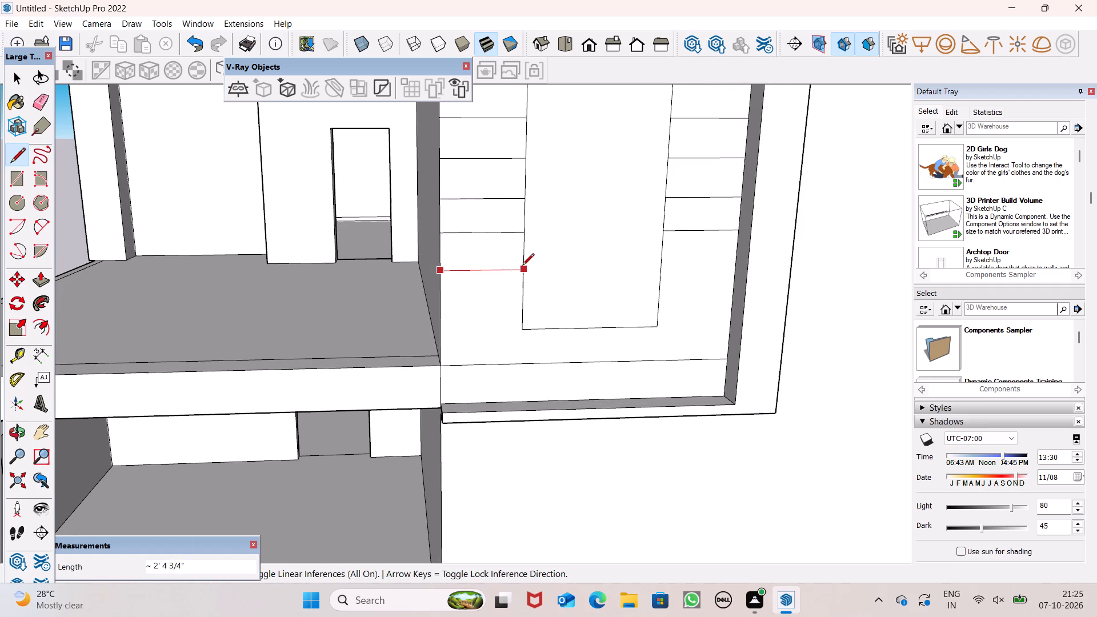
click(523, 266)
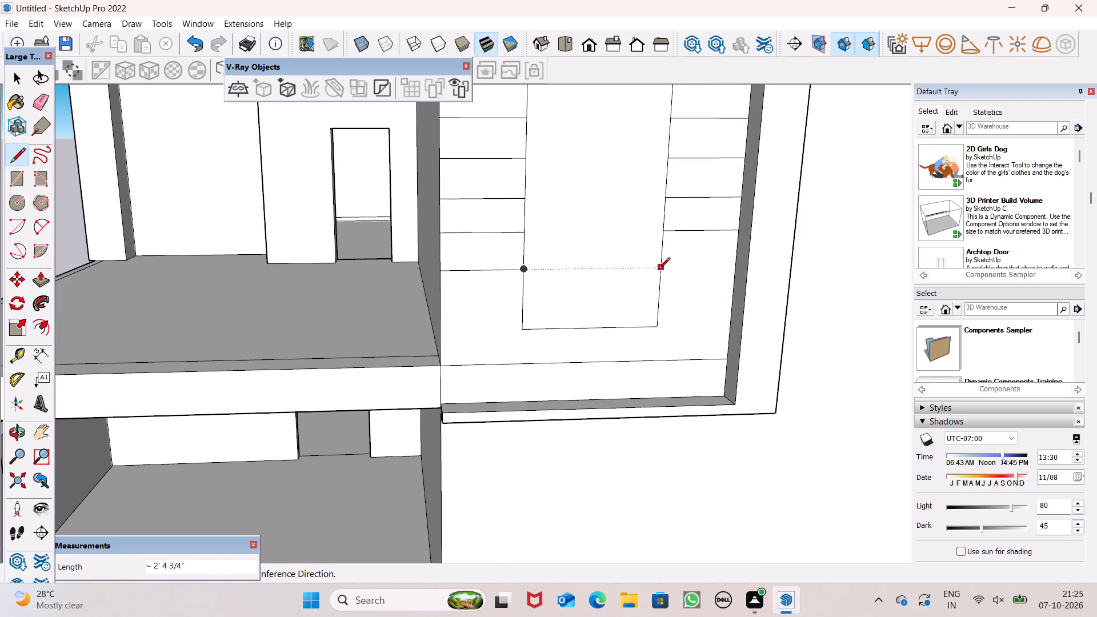
click(658, 270)
click(735, 269)
Draw a sixth pair of level lines, about 2' 4 3/4" and 2' 2 7/8", beside the window rectangle just above its bottom edge.
click(440, 301)
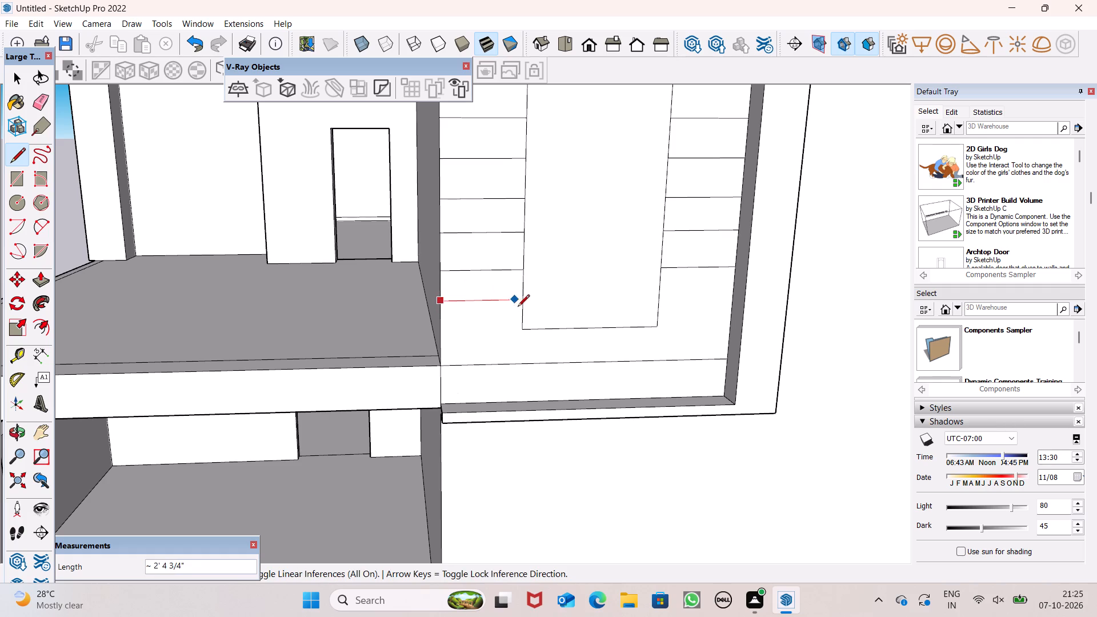
key(space)
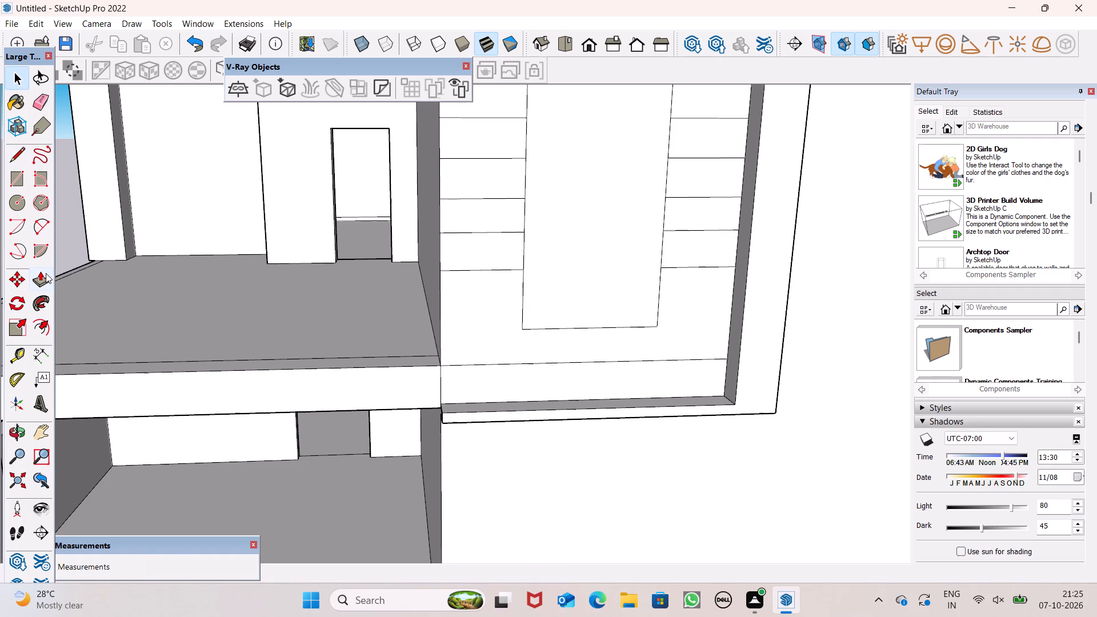
click(25, 151)
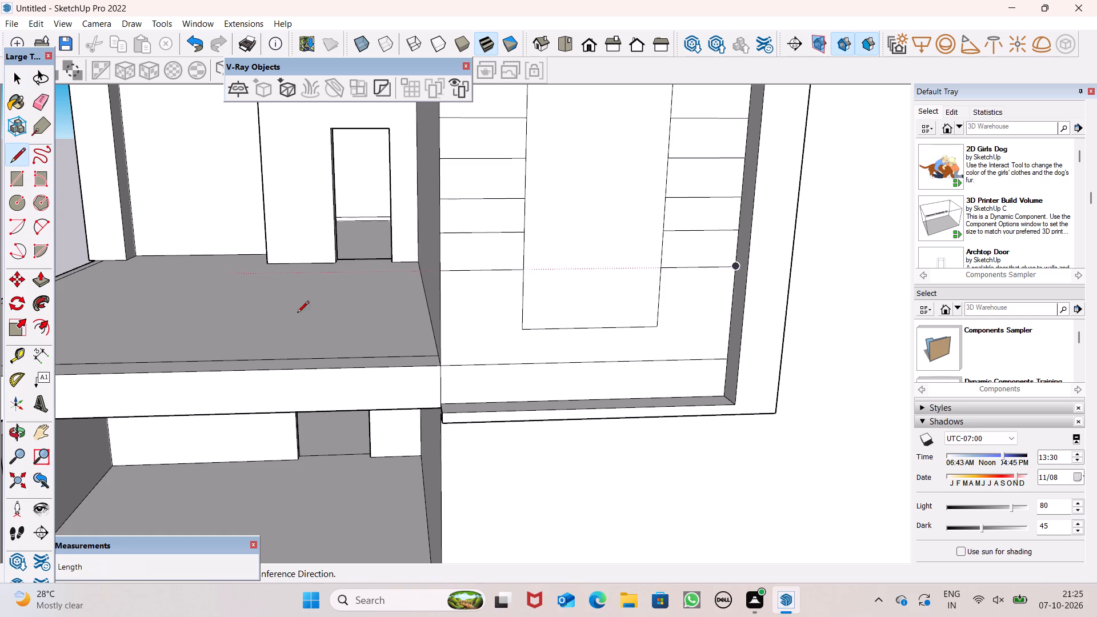
scroll(463, 331, up, 2)
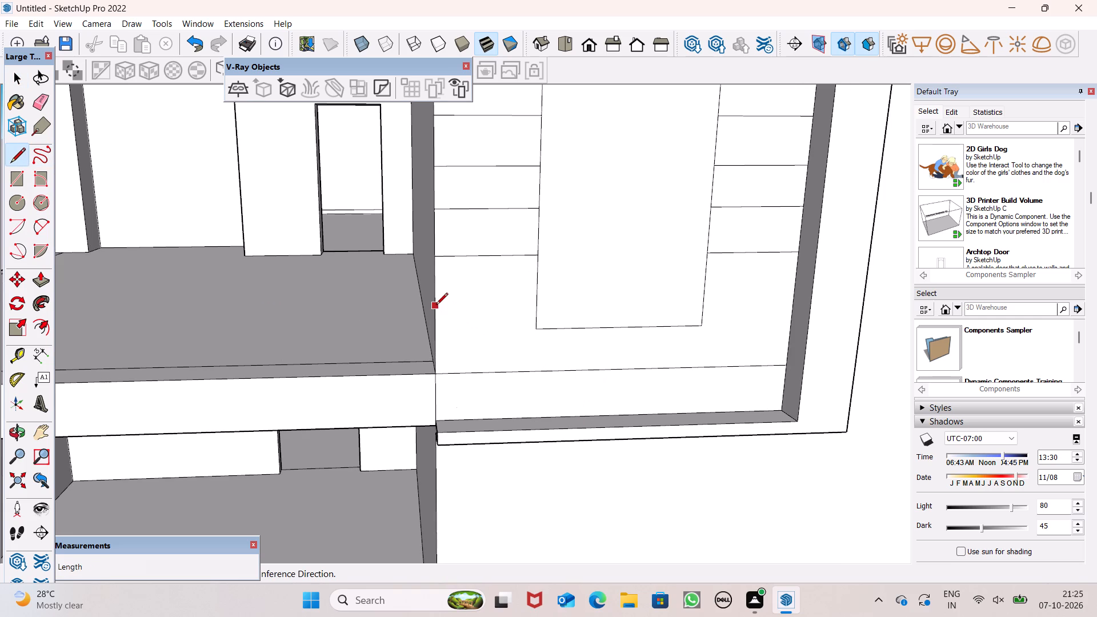
click(437, 301)
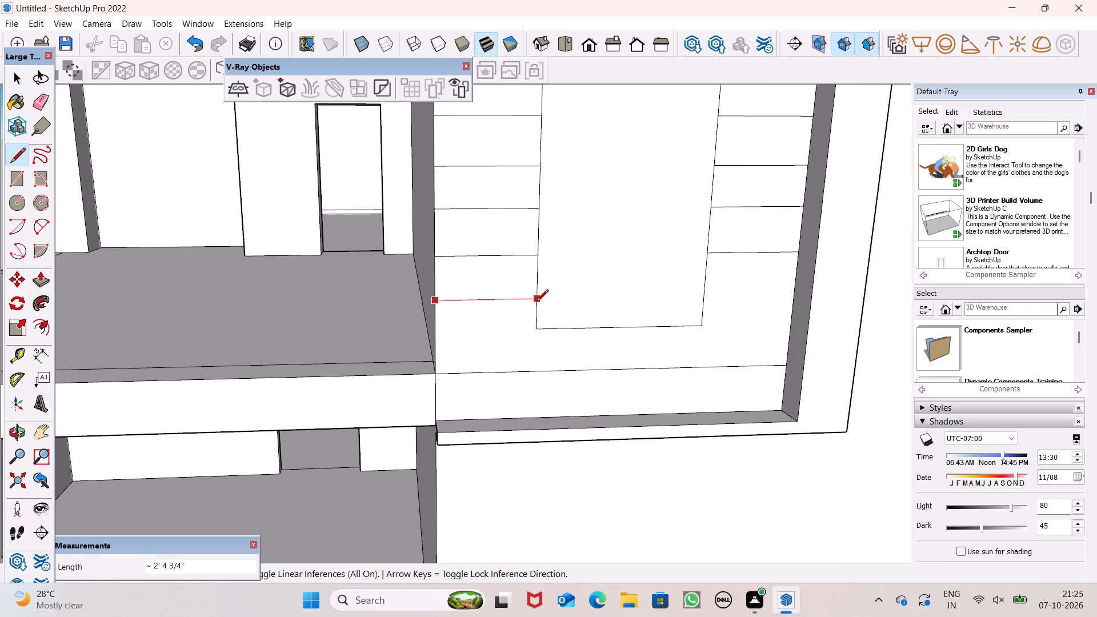
click(537, 302)
click(704, 299)
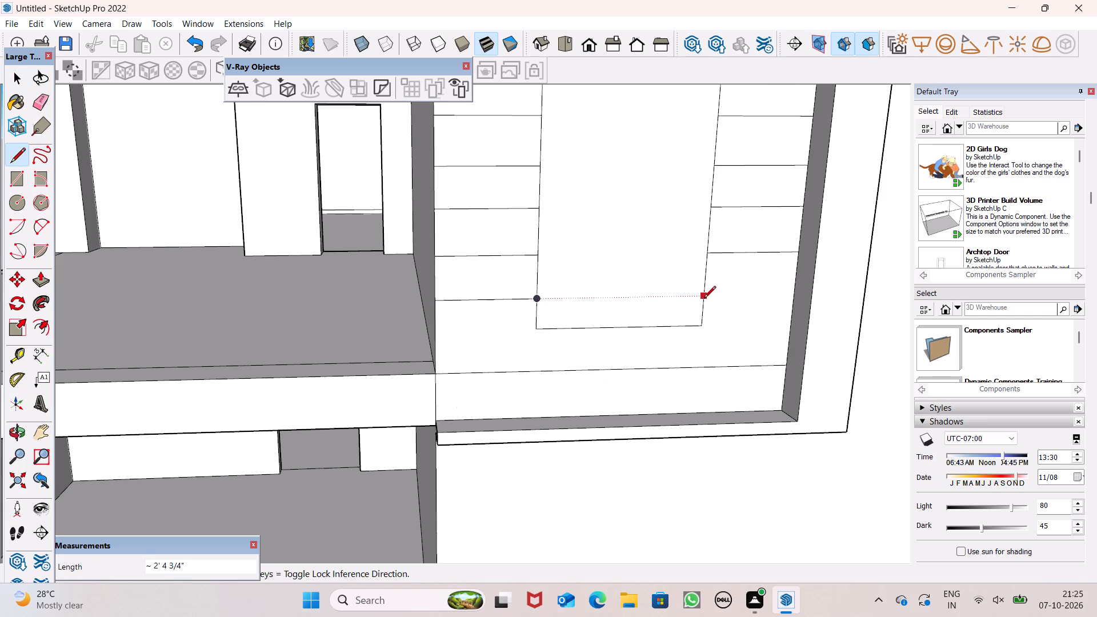
click(787, 301)
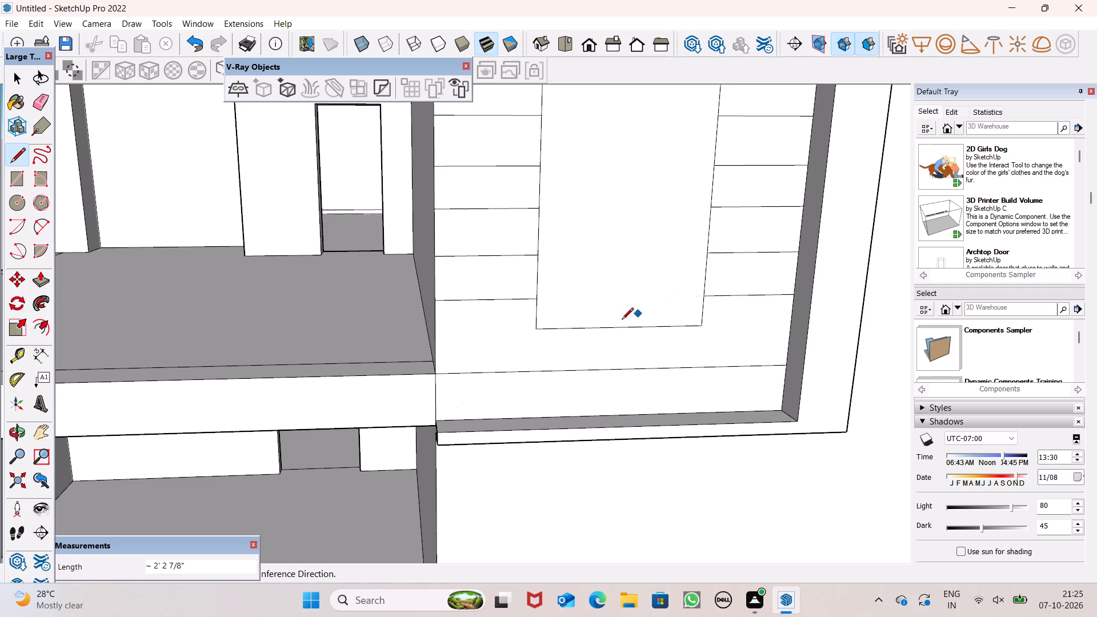
Draw a full-width horizontal line, about 8' 8 1/8", across the framed panel just below the window rectangle.
click(438, 334)
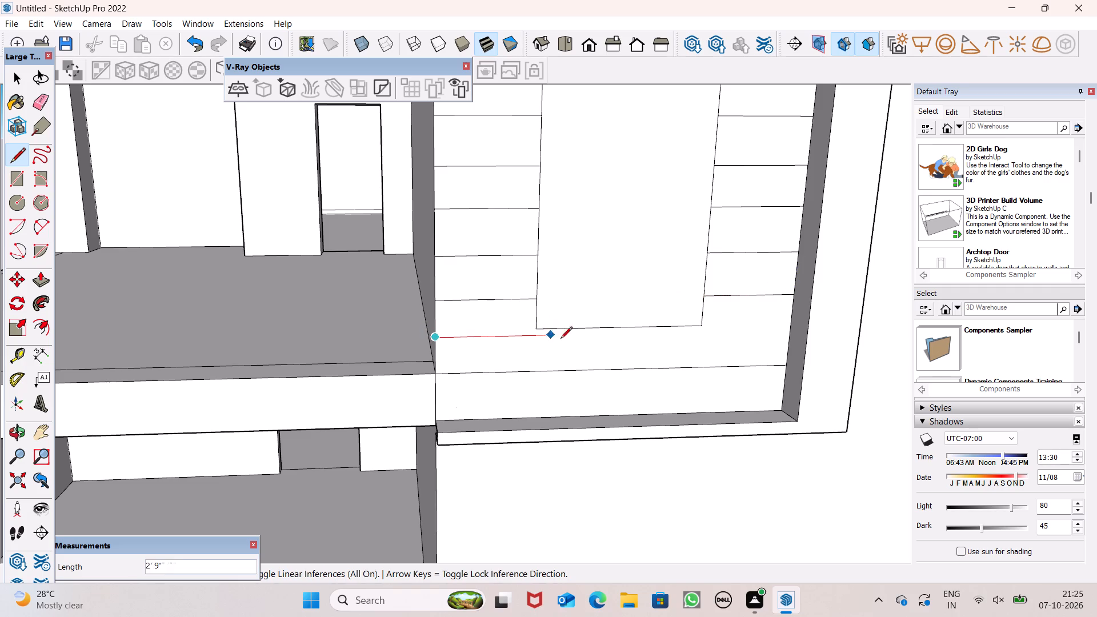
click(787, 331)
key(space)
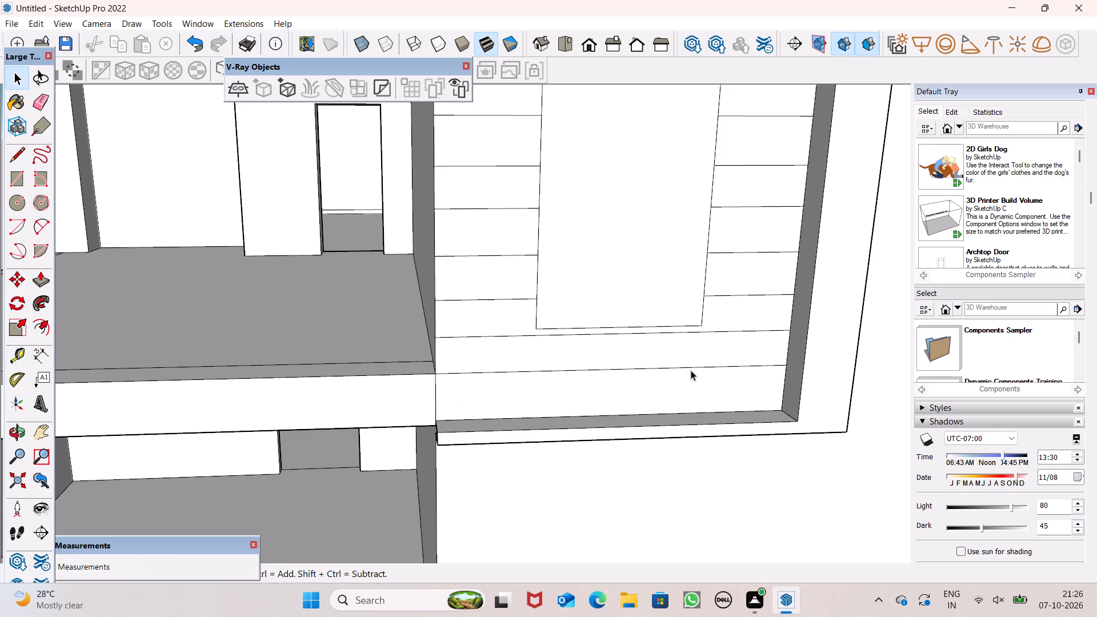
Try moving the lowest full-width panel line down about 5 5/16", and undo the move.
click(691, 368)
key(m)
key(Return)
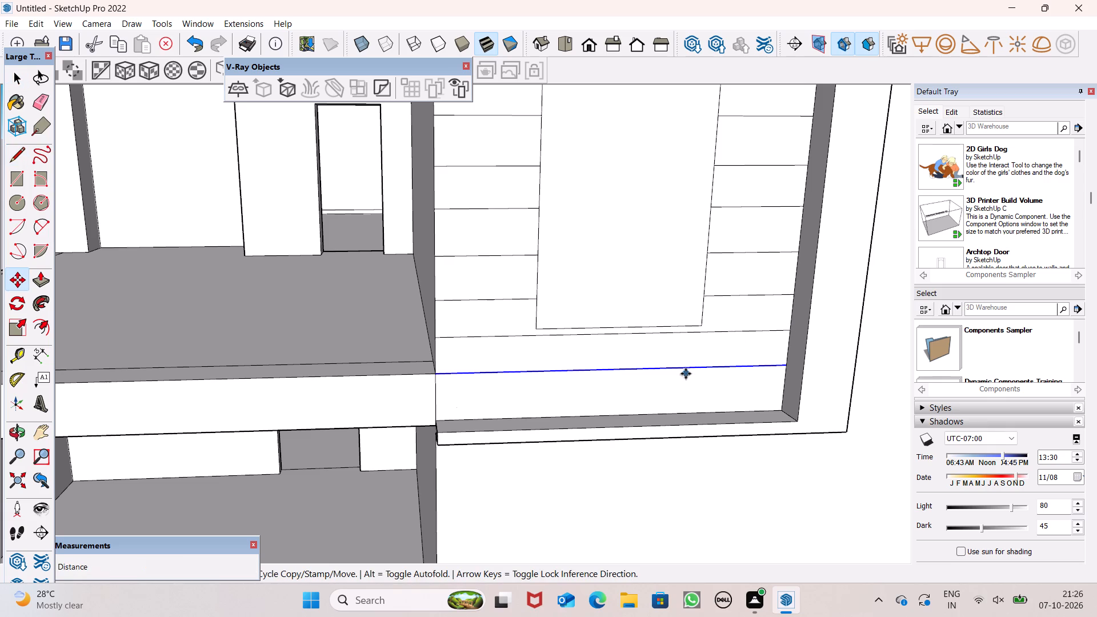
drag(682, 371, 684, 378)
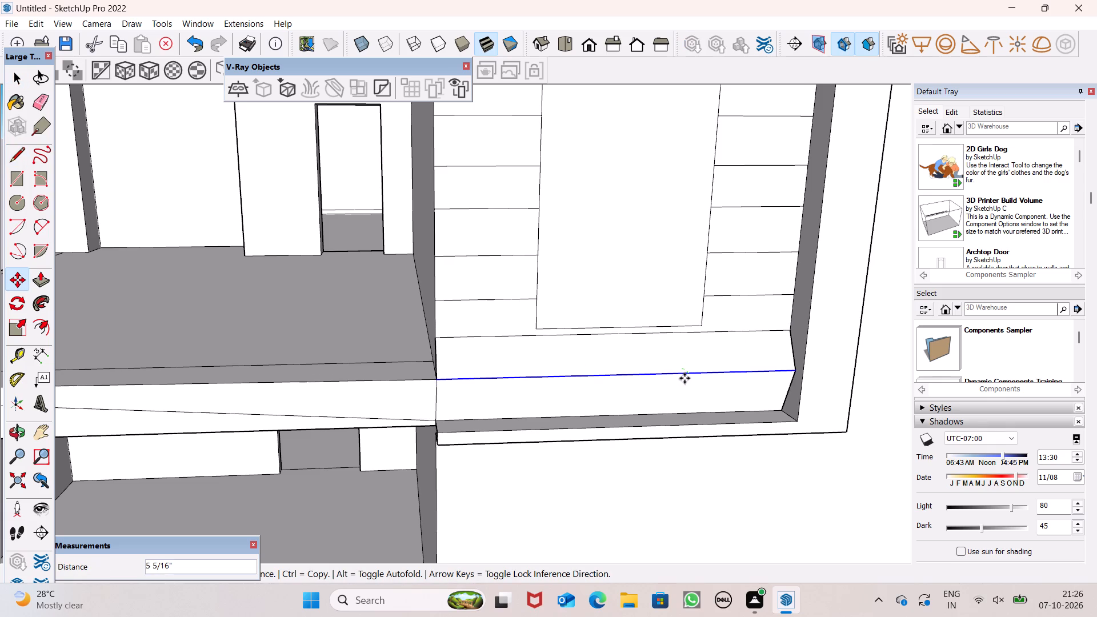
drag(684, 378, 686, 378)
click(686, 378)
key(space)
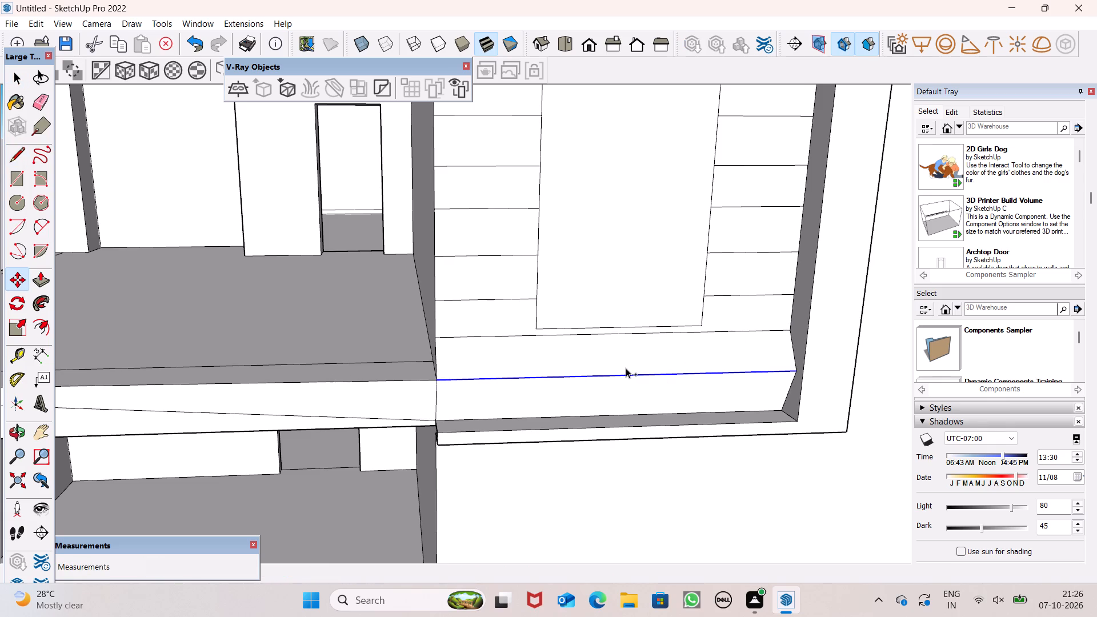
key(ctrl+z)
Replace the panel's lowest full-width line with a new level line midway between the window-base line and the frame's bottom.
key(Delete)
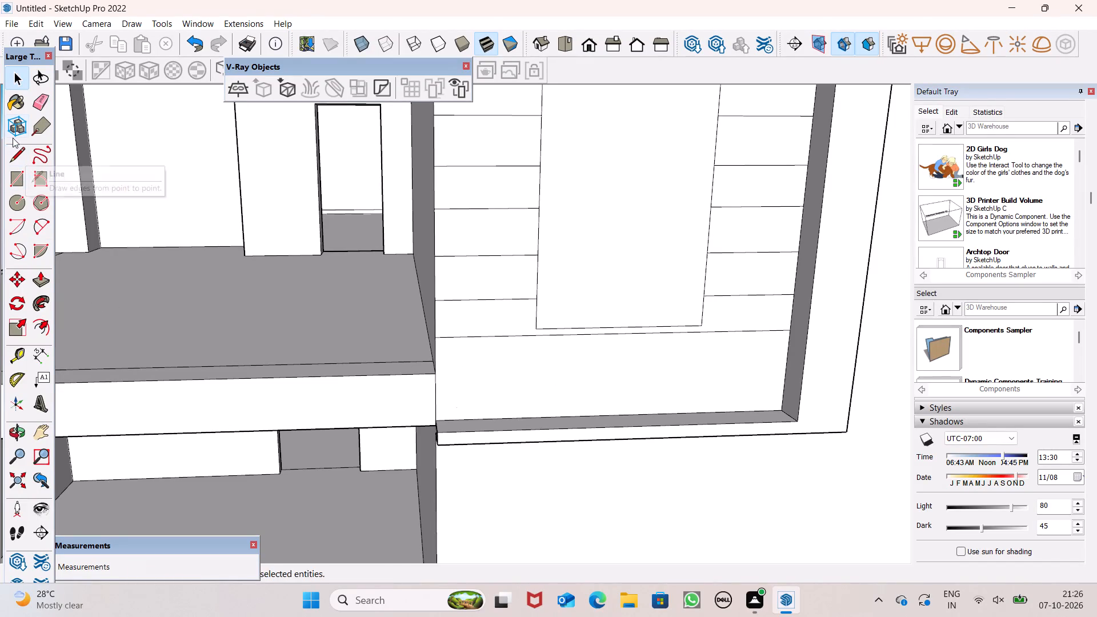
click(17, 164)
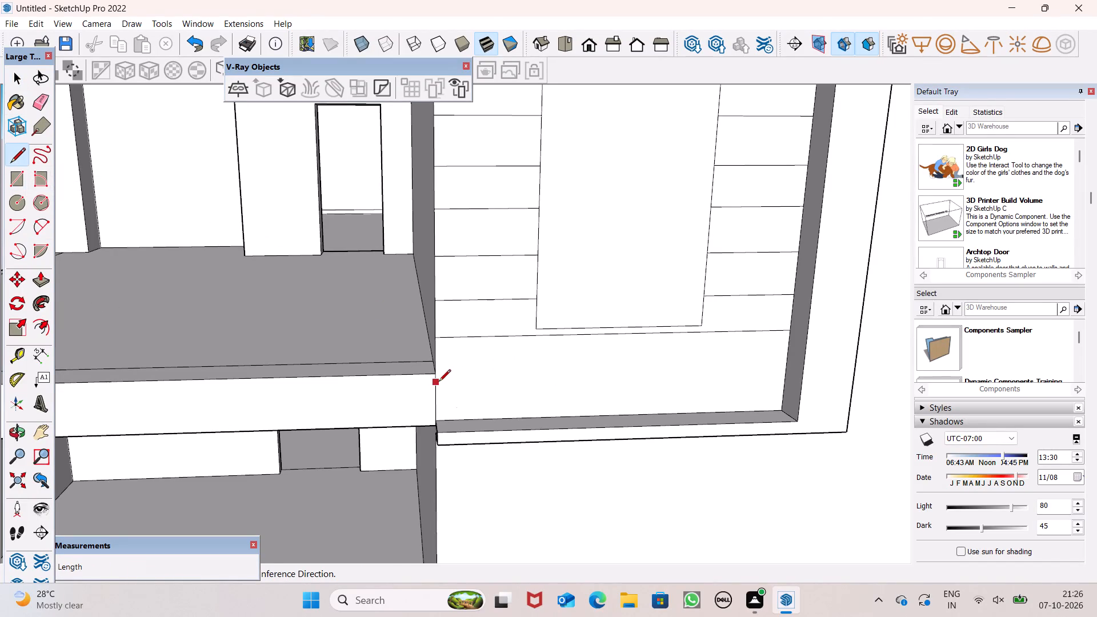
click(439, 382)
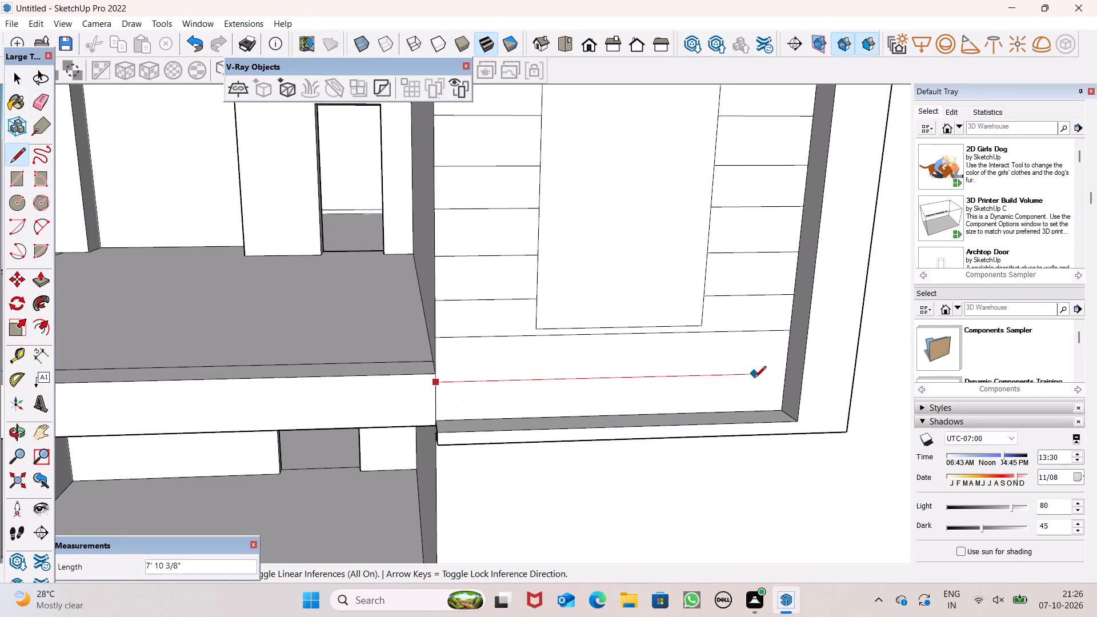
key(space)
scroll(548, 391, down, 1)
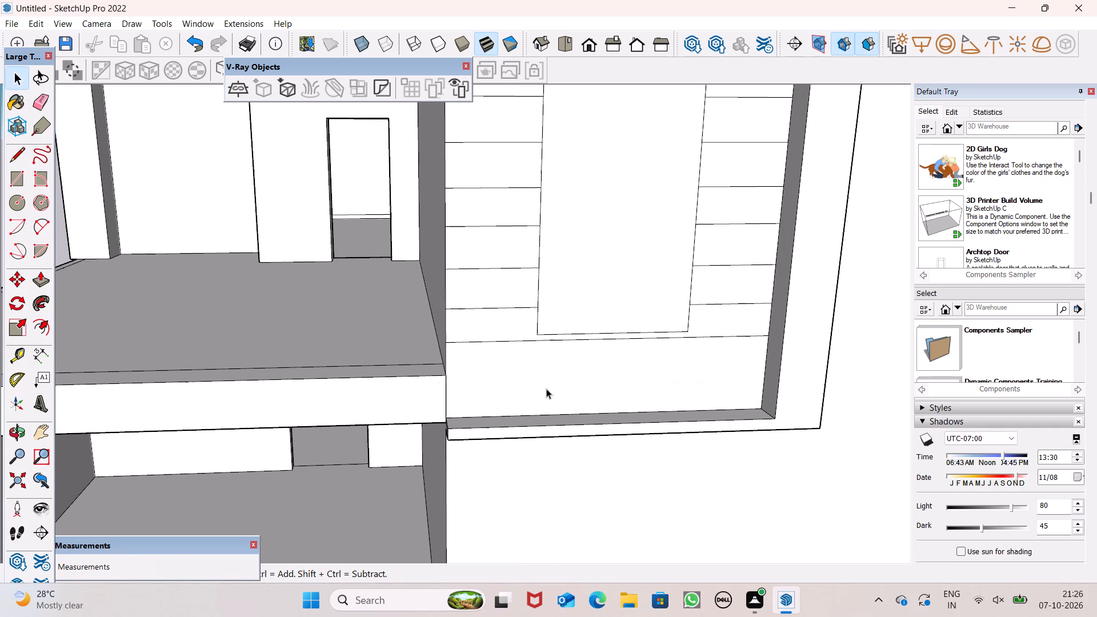
middle_drag(545, 388, 511, 348)
scroll(518, 335, up, 2)
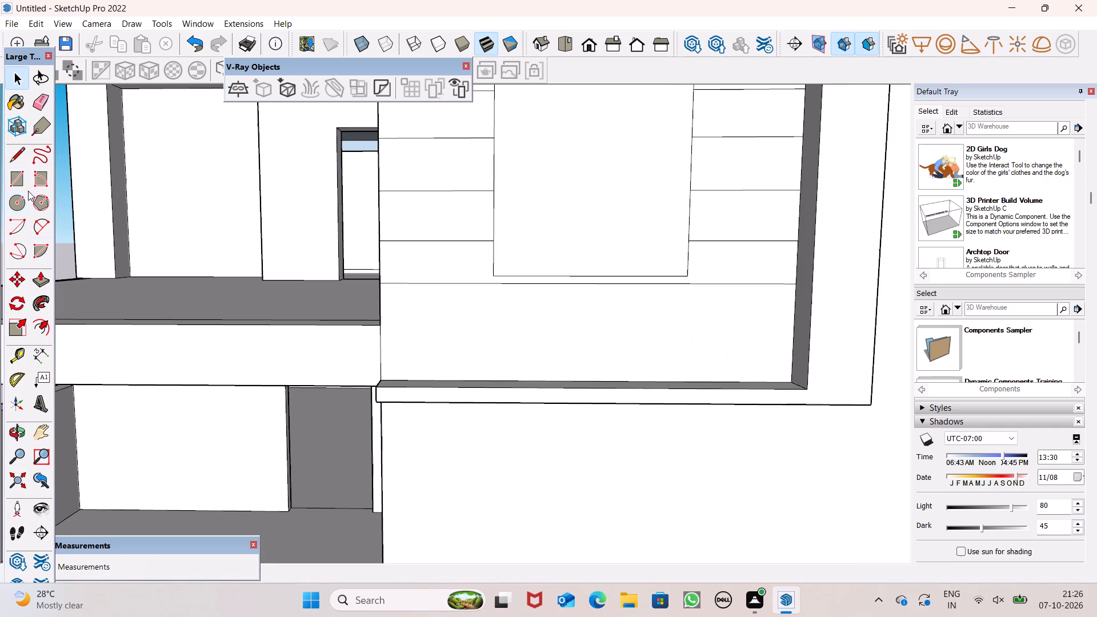
click(12, 164)
scroll(418, 339, up, 5)
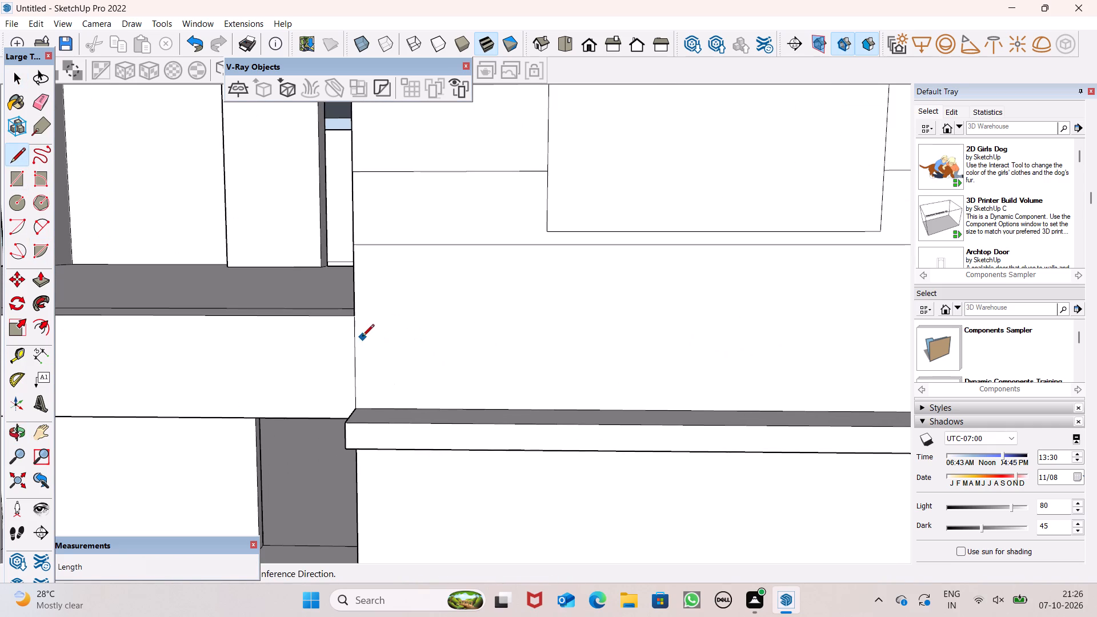
click(357, 327)
scroll(535, 348, down, 6)
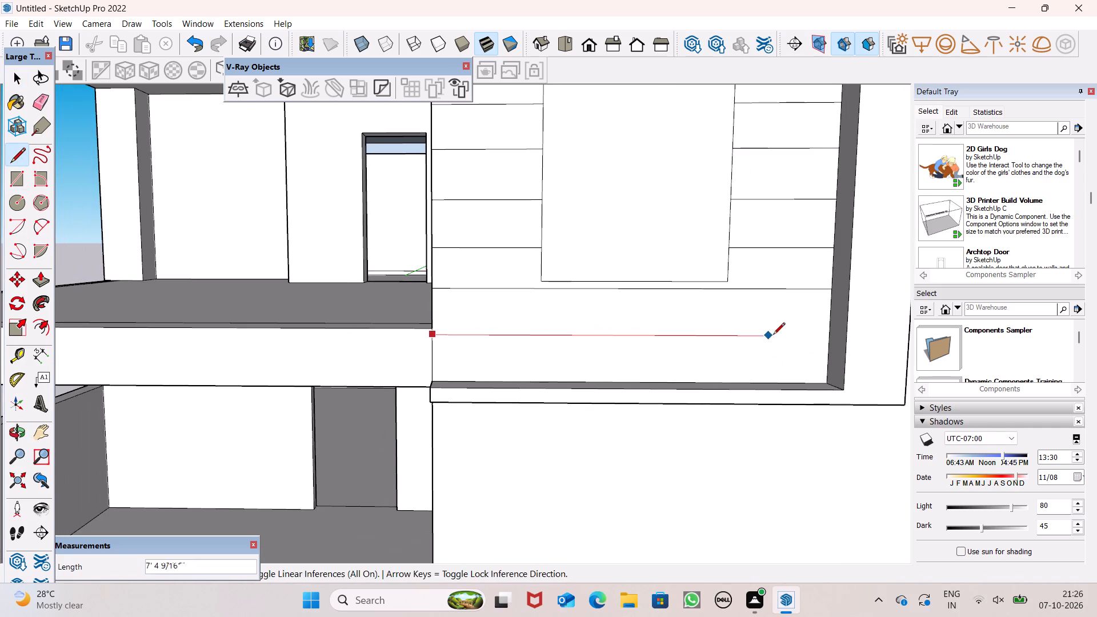
click(830, 338)
key(space)
Examine the whole house and its banded side-wall panel from a distance and from several angles.
scroll(697, 332, down, 5)
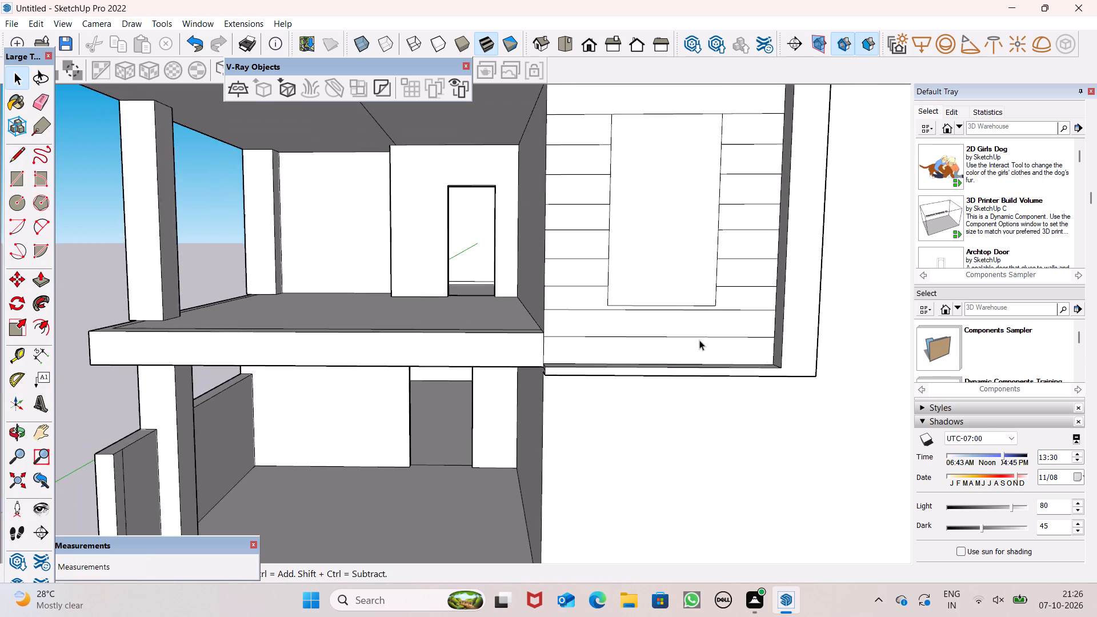
scroll(699, 340, down, 5)
scroll(703, 274, up, 1)
scroll(791, 303, down, 1)
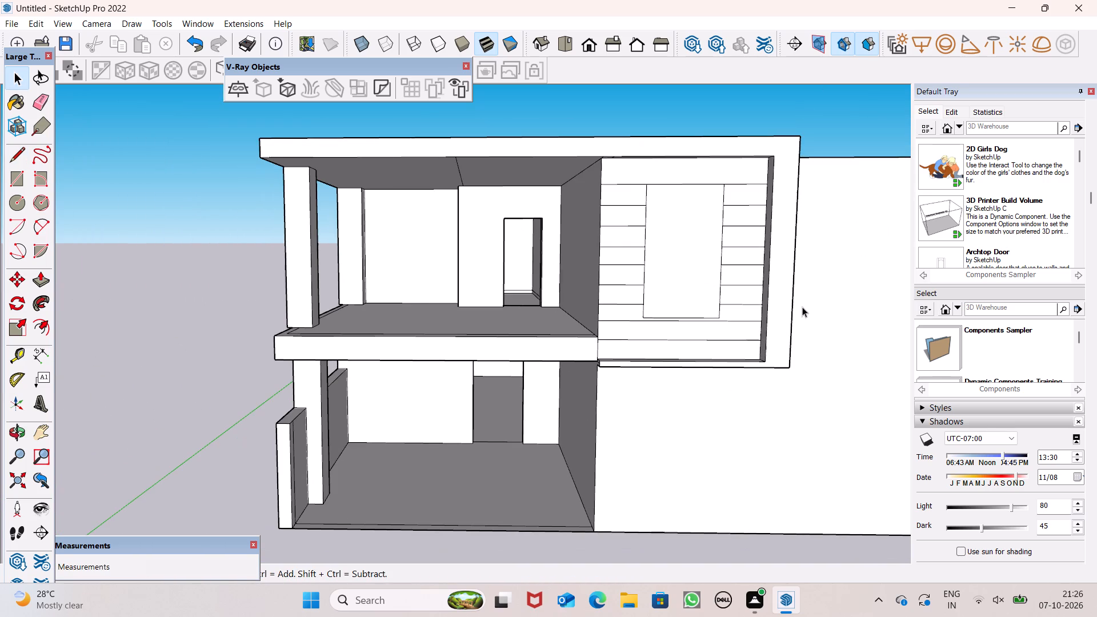
scroll(779, 338, down, 4)
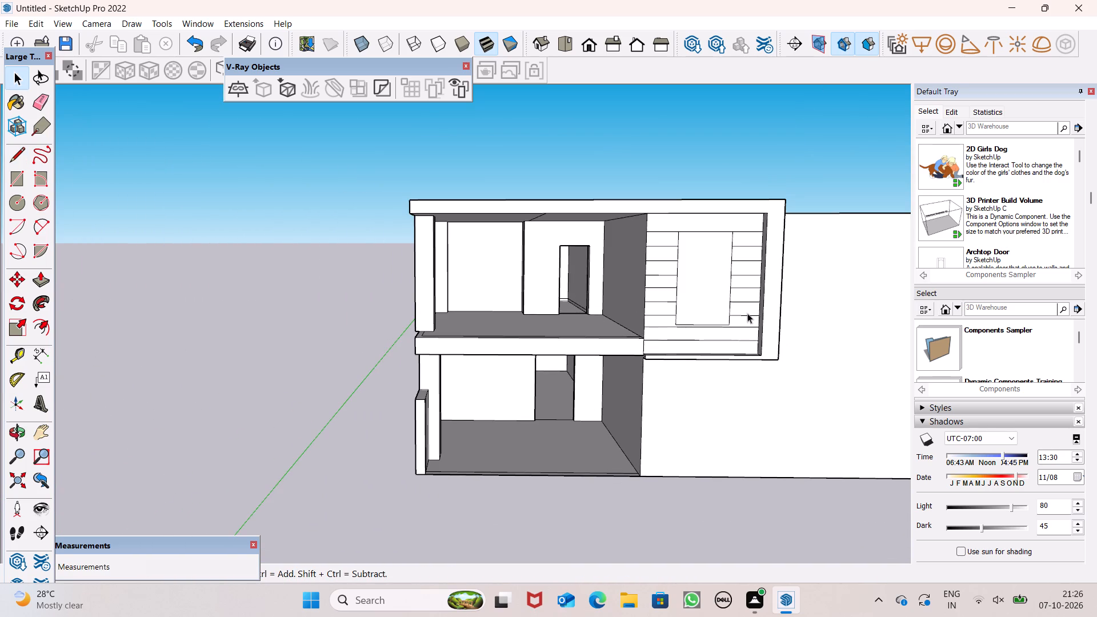
scroll(482, 298, down, 2)
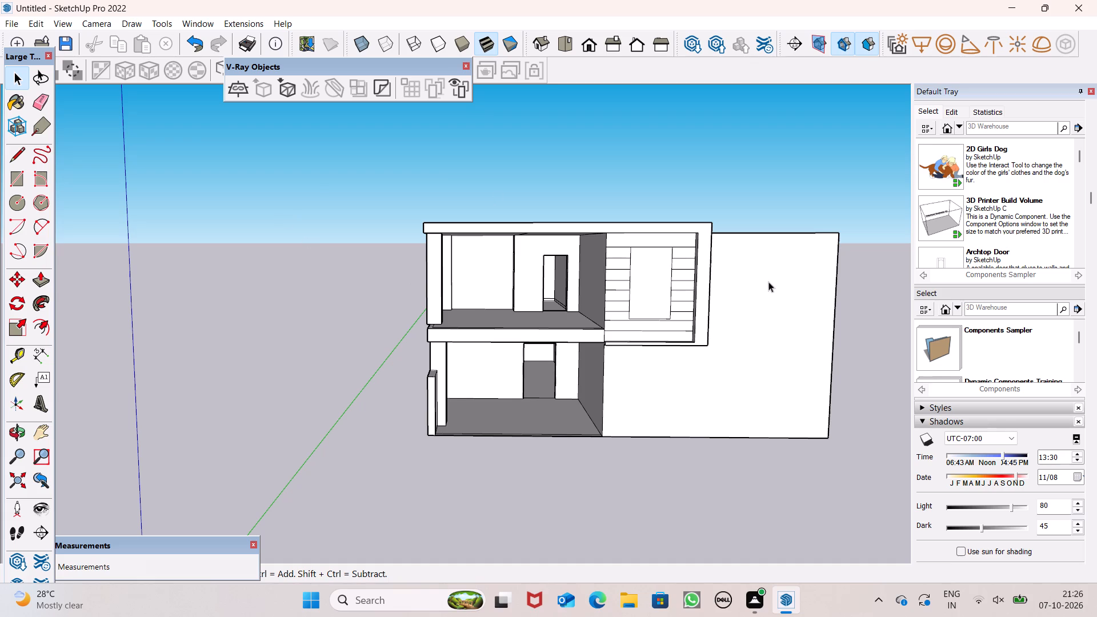
scroll(604, 241, down, 5)
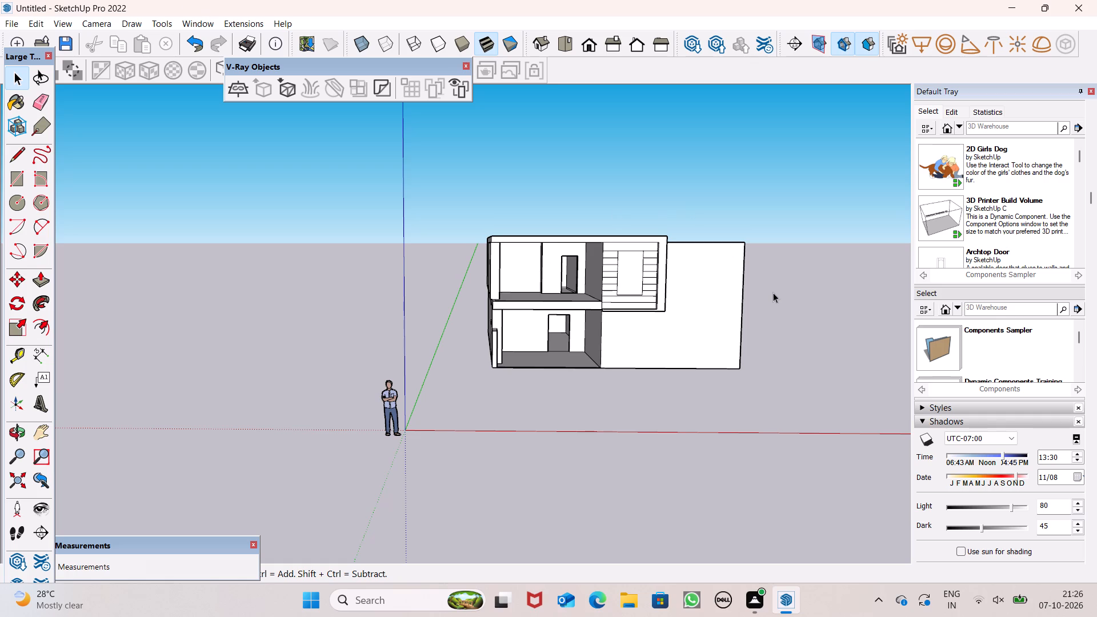
scroll(772, 295, down, 2)
scroll(694, 285, down, 1)
middle_drag(790, 317, 720, 323)
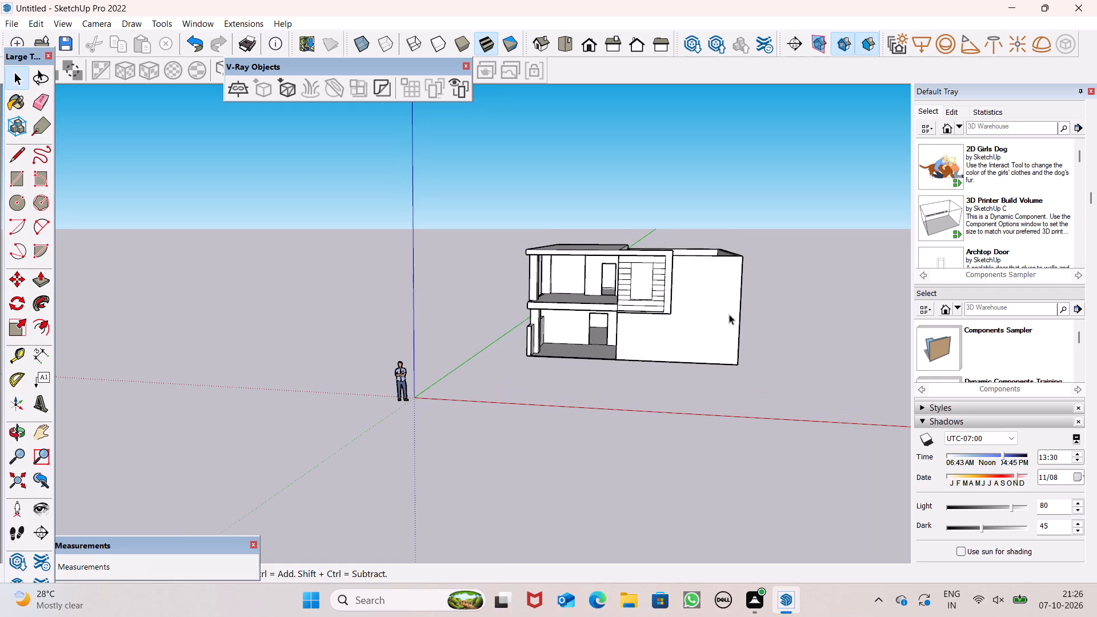
scroll(699, 331, up, 3)
scroll(694, 318, down, 3)
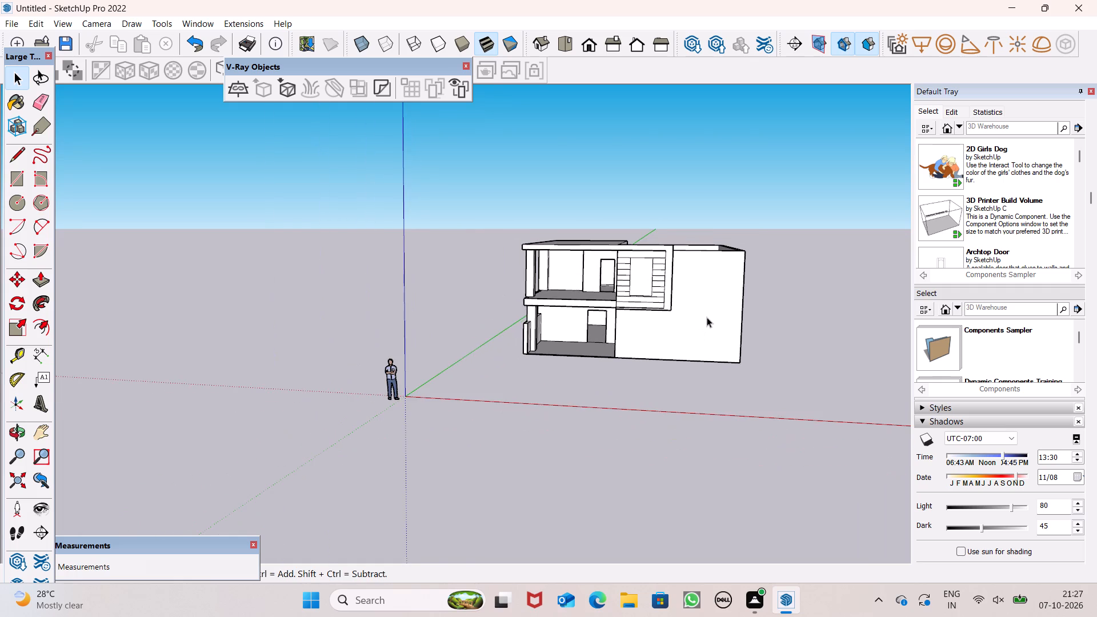
scroll(707, 307, down, 2)
scroll(708, 310, up, 10)
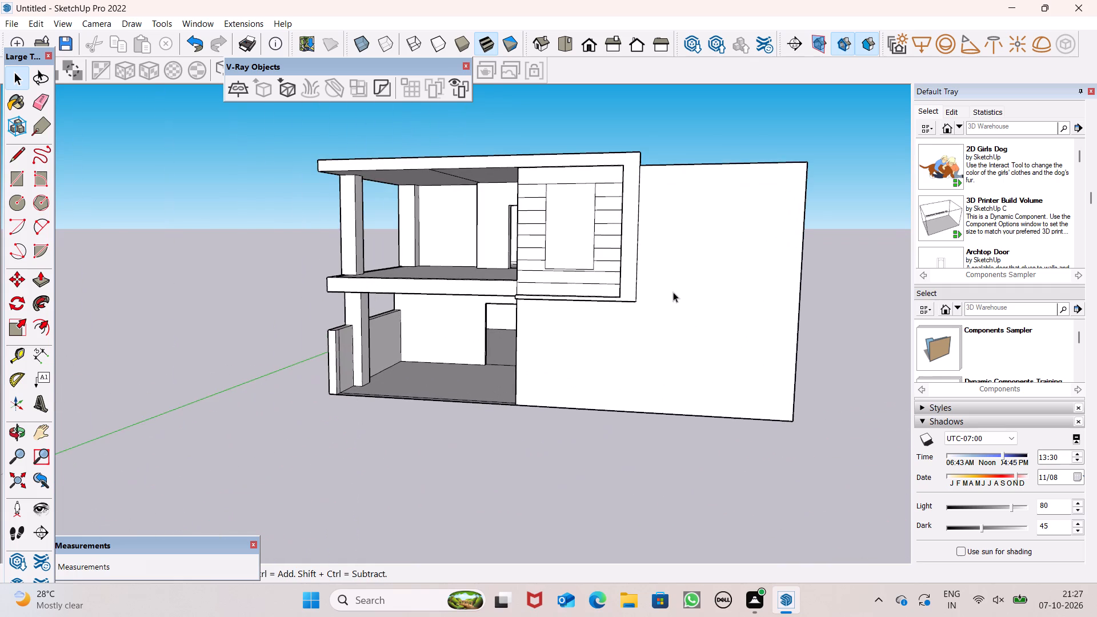
scroll(672, 290, down, 2)
middle_drag(681, 308, 667, 247)
scroll(587, 268, up, 3)
scroll(600, 277, down, 1)
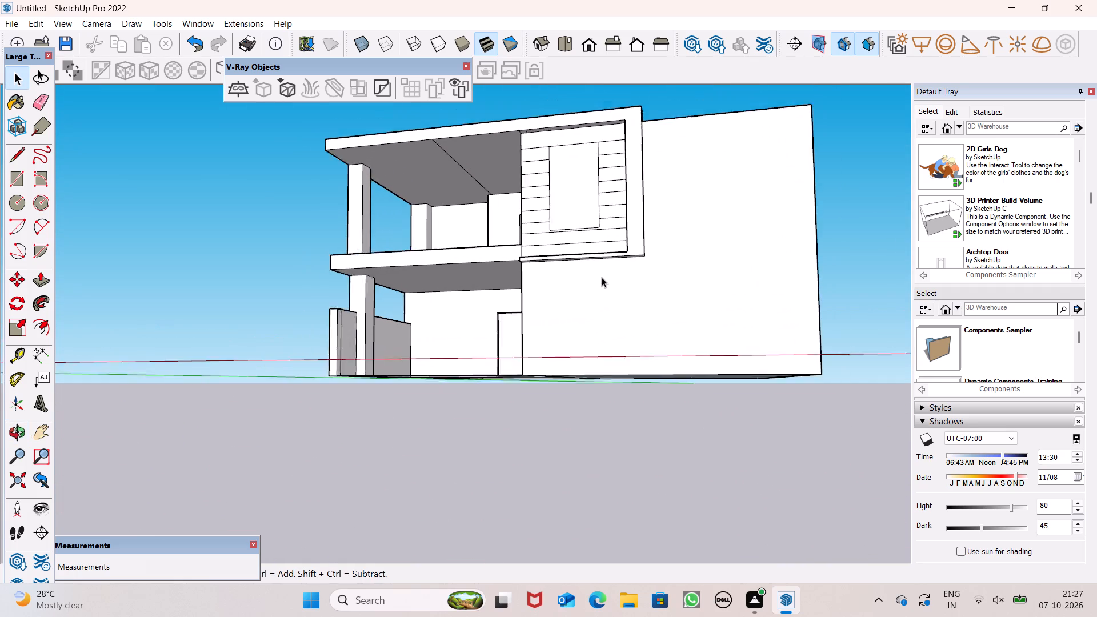
scroll(602, 277, down, 4)
middle_drag(637, 287, 654, 336)
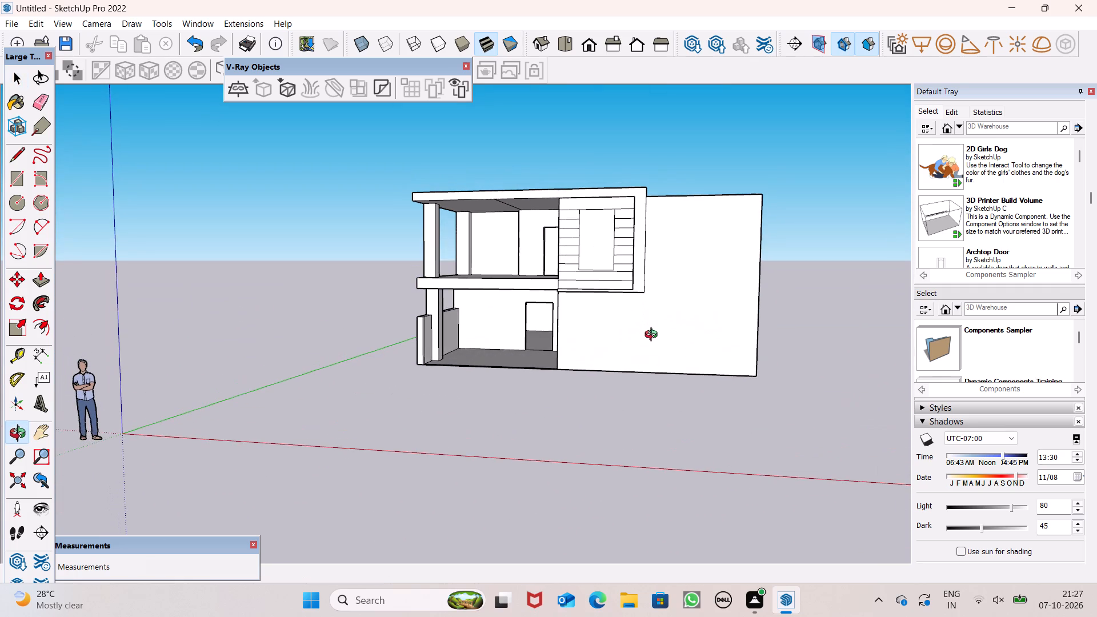
middle_drag(654, 336, 687, 397)
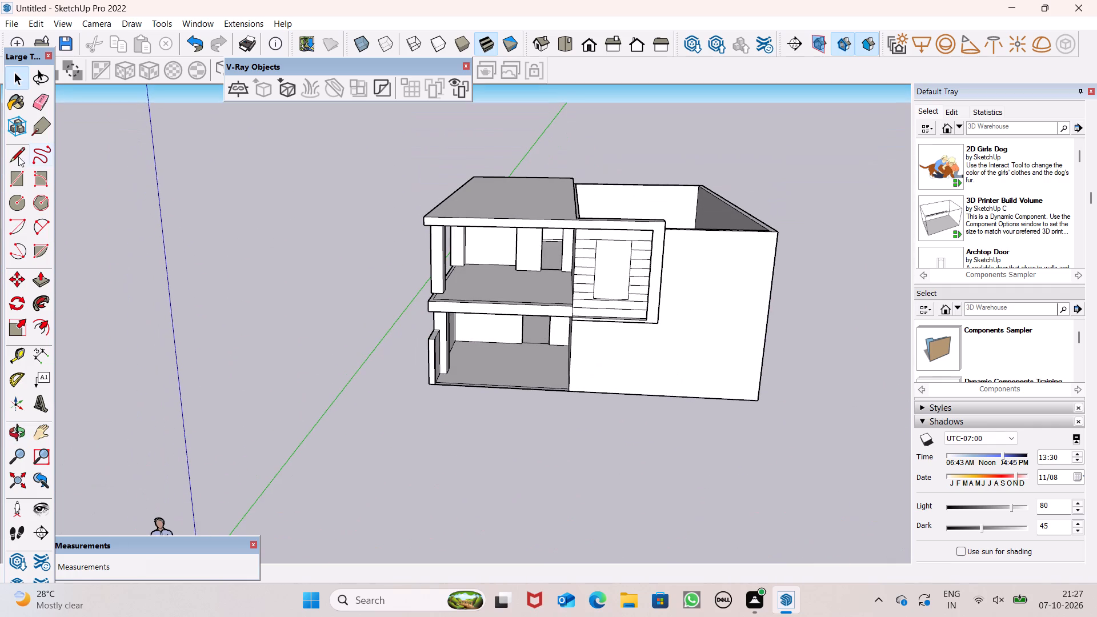
Draw a horizontal line about 10' 2 3/8" long on the lower side wall, starting at the wall's front edge below the framed panel.
double_click(12, 159)
middle_drag(574, 378, 559, 314)
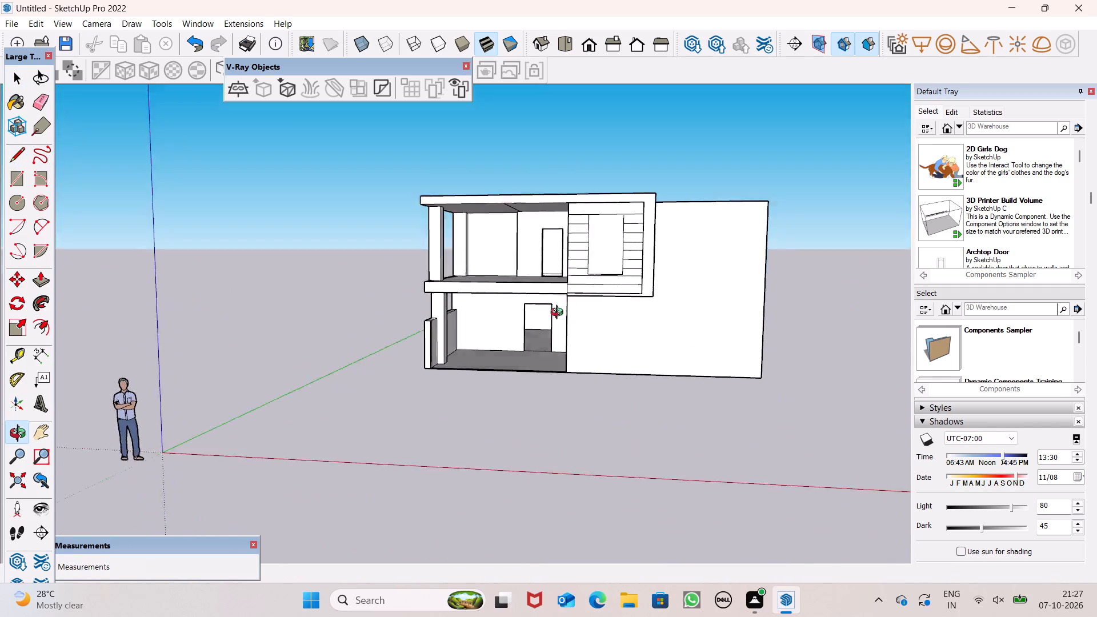
middle_drag(559, 314, 559, 274)
scroll(571, 293, up, 8)
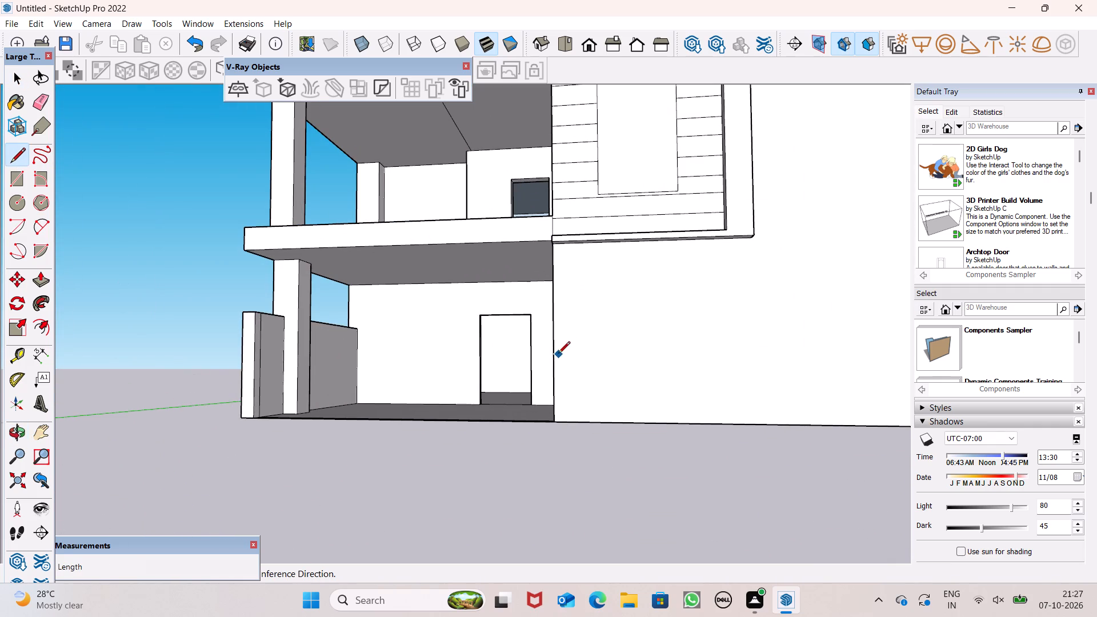
click(554, 349)
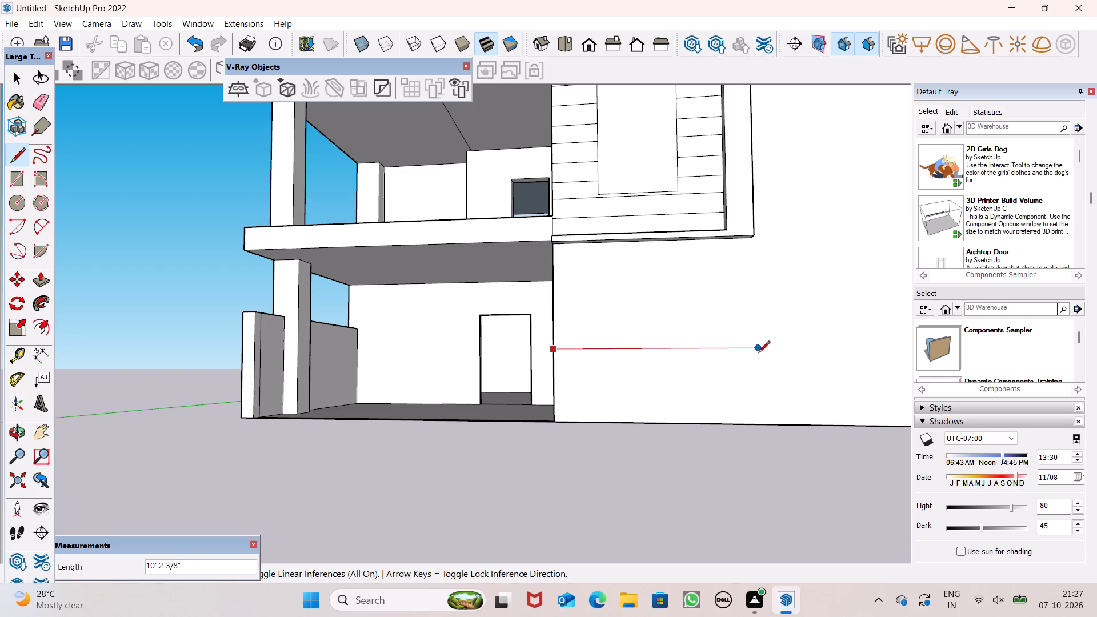
click(758, 352)
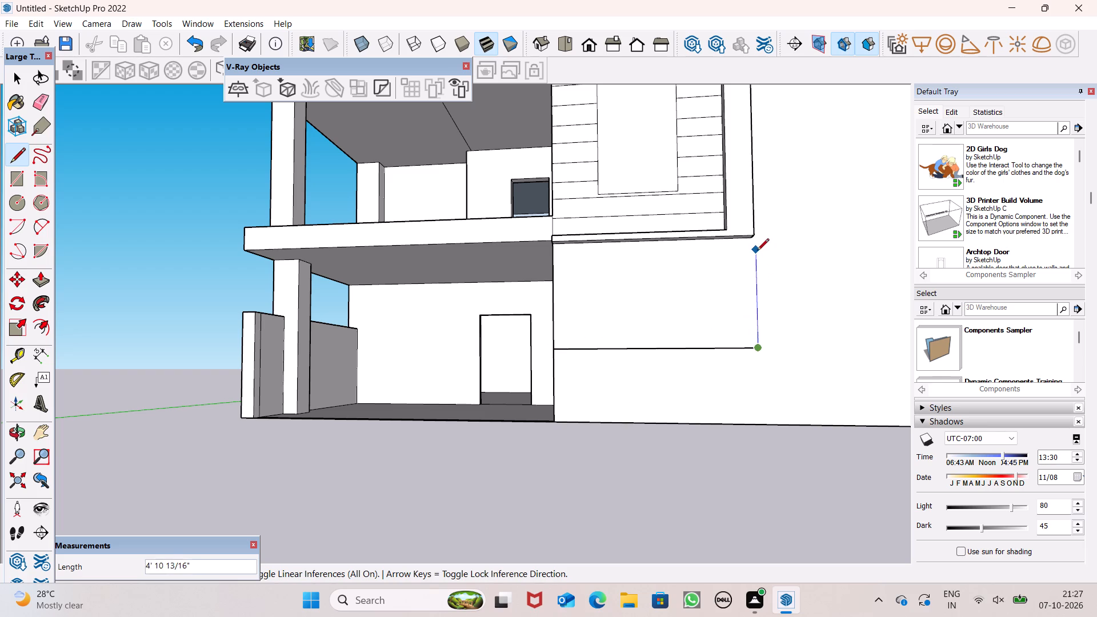
key(space)
Draw a vertical line, about 5' 6 13/16", from the frame's outer bottom corner down to the new horizontal line.
click(16, 154)
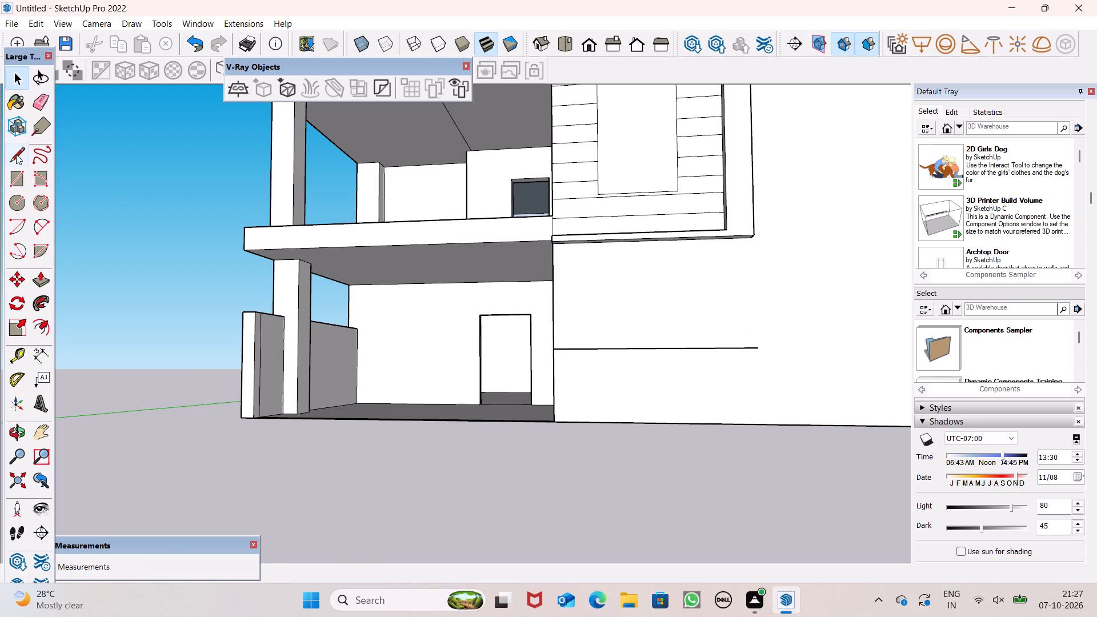
scroll(654, 322, up, 2)
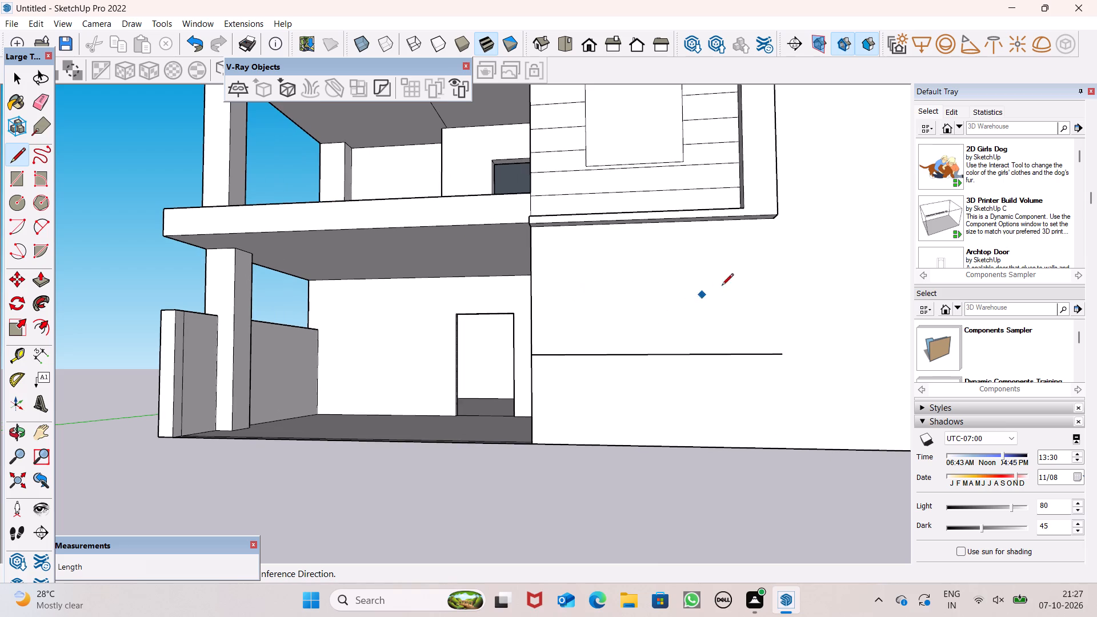
click(773, 219)
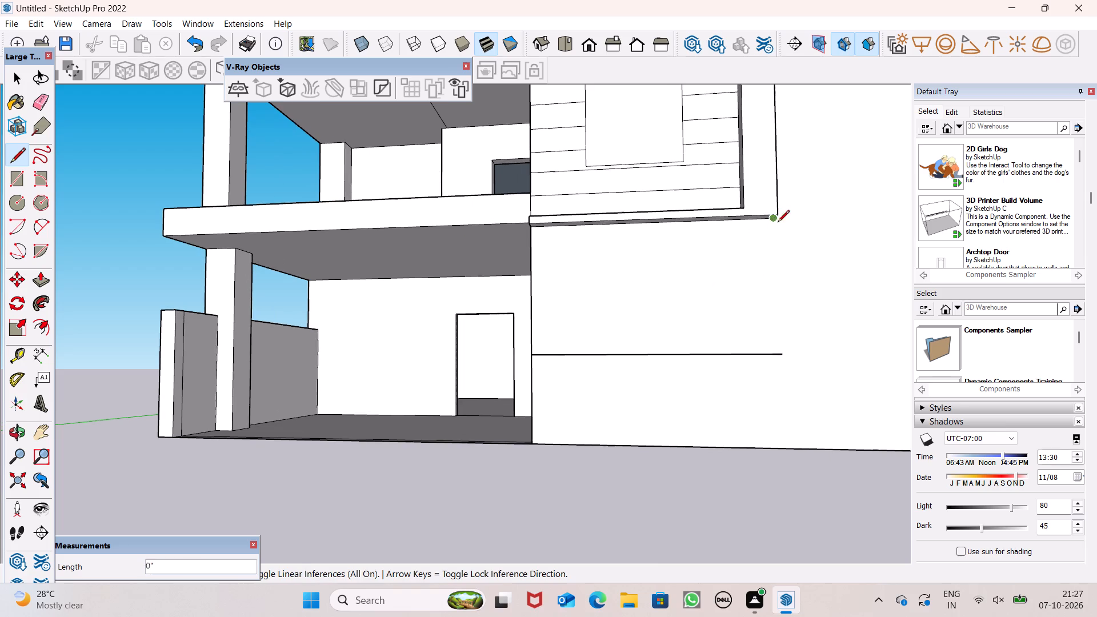
click(771, 356)
key(space)
Erase the short stub of the horizontal line extending past the vertical line.
scroll(373, 256, down, 3)
scroll(491, 306, down, 6)
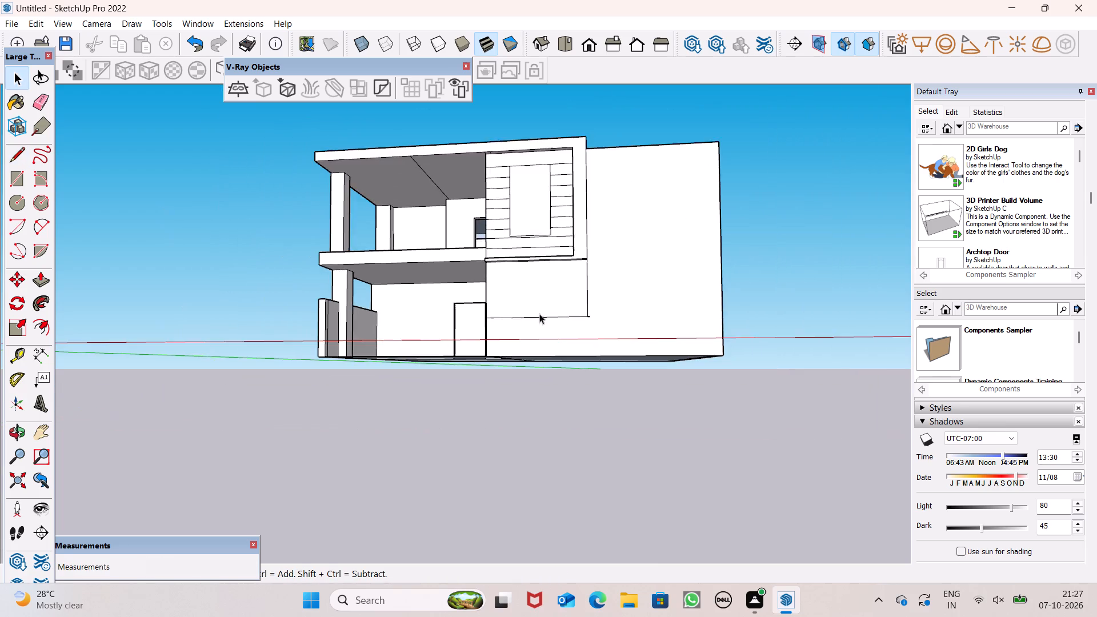
middle_drag(548, 316, 576, 386)
scroll(590, 379, up, 4)
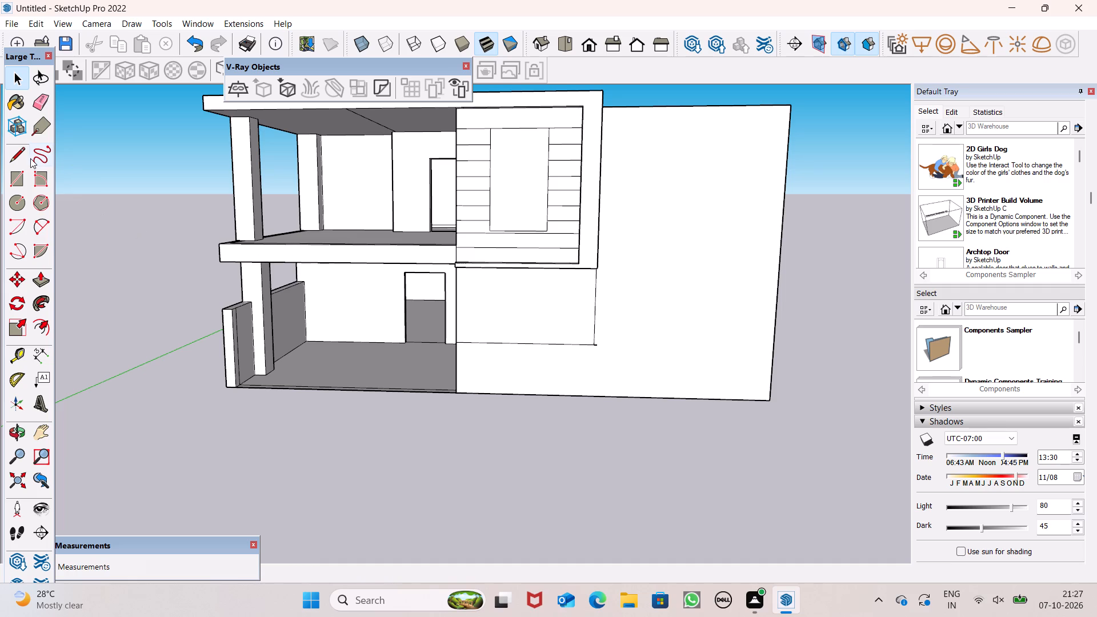
click(34, 109)
scroll(426, 358, up, 6)
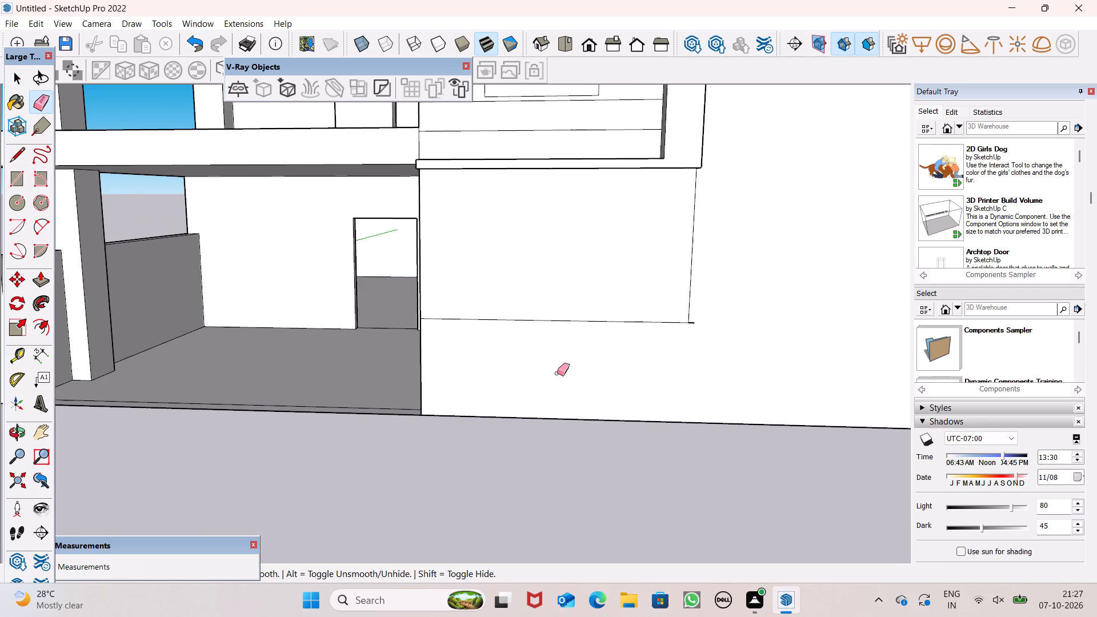
scroll(694, 325, up, 6)
click(688, 323)
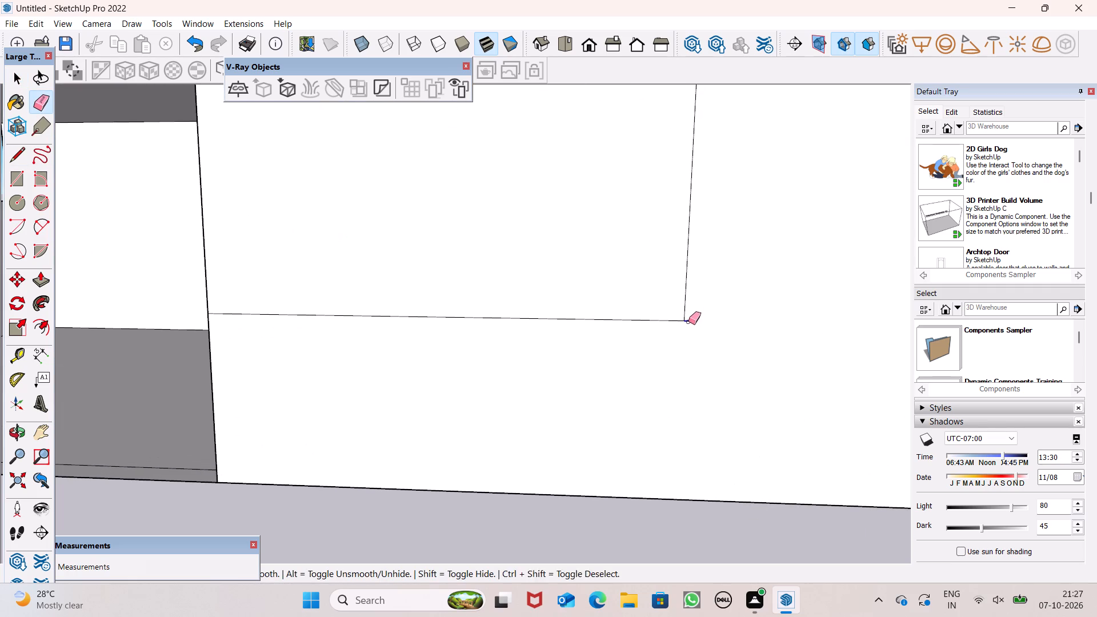
key(space)
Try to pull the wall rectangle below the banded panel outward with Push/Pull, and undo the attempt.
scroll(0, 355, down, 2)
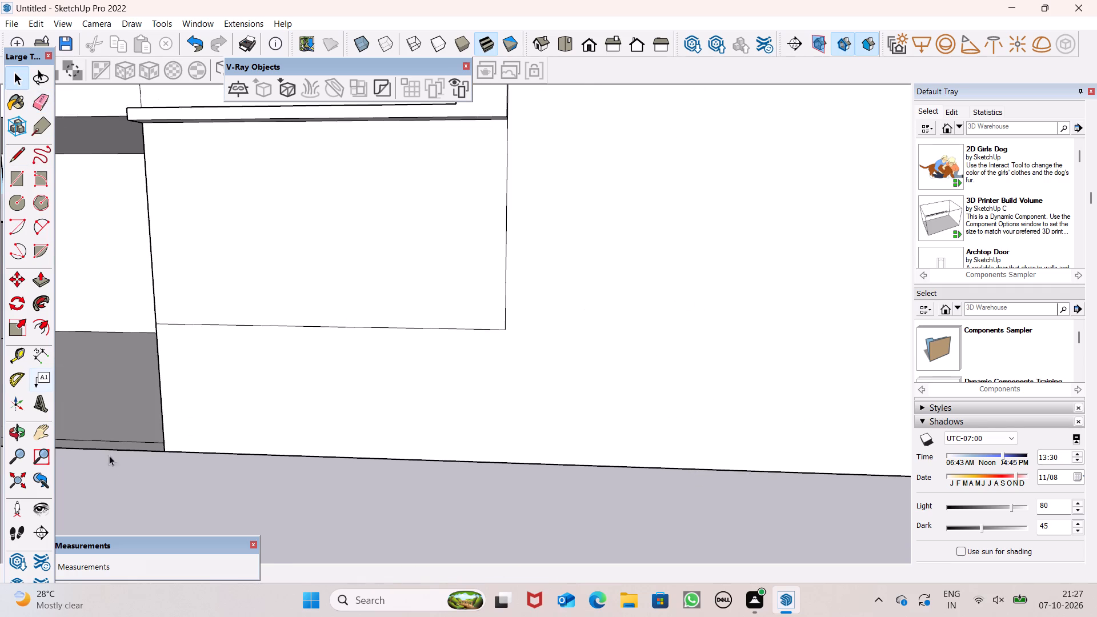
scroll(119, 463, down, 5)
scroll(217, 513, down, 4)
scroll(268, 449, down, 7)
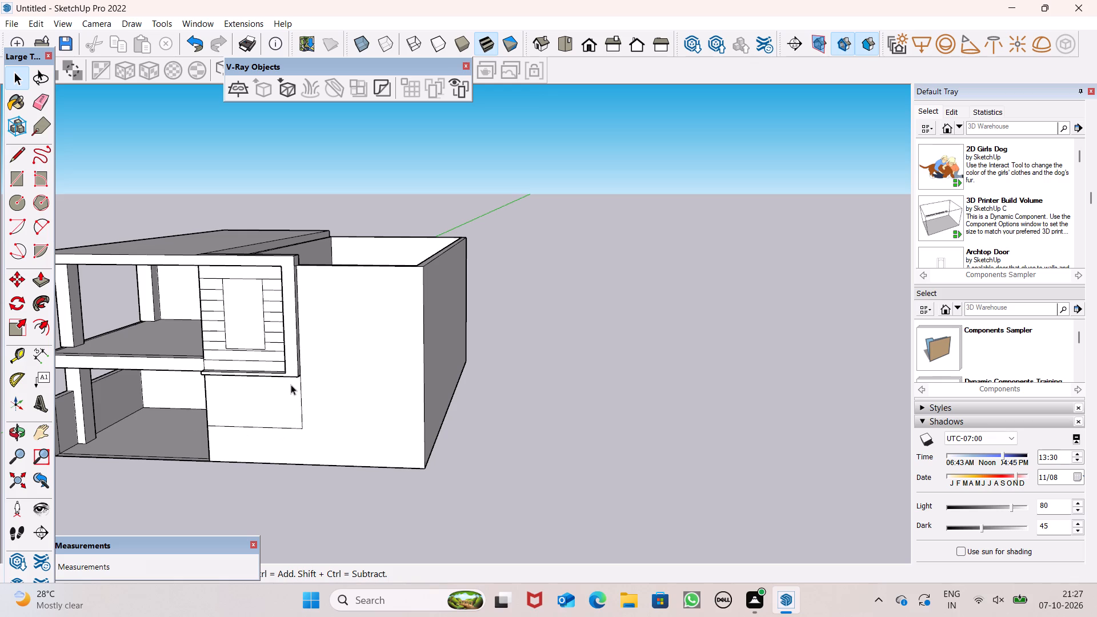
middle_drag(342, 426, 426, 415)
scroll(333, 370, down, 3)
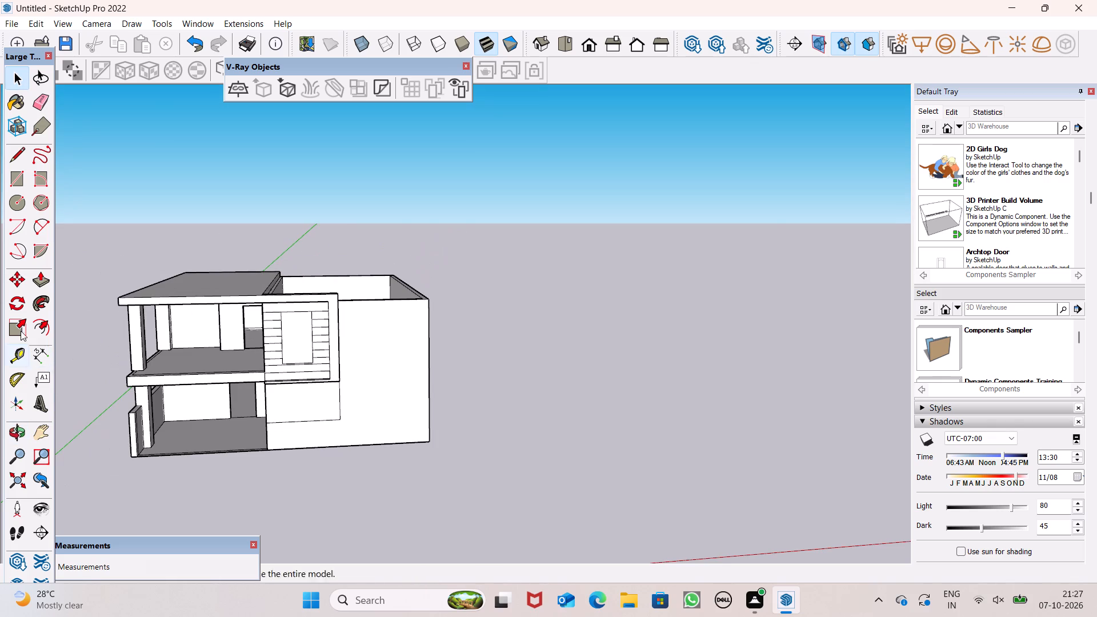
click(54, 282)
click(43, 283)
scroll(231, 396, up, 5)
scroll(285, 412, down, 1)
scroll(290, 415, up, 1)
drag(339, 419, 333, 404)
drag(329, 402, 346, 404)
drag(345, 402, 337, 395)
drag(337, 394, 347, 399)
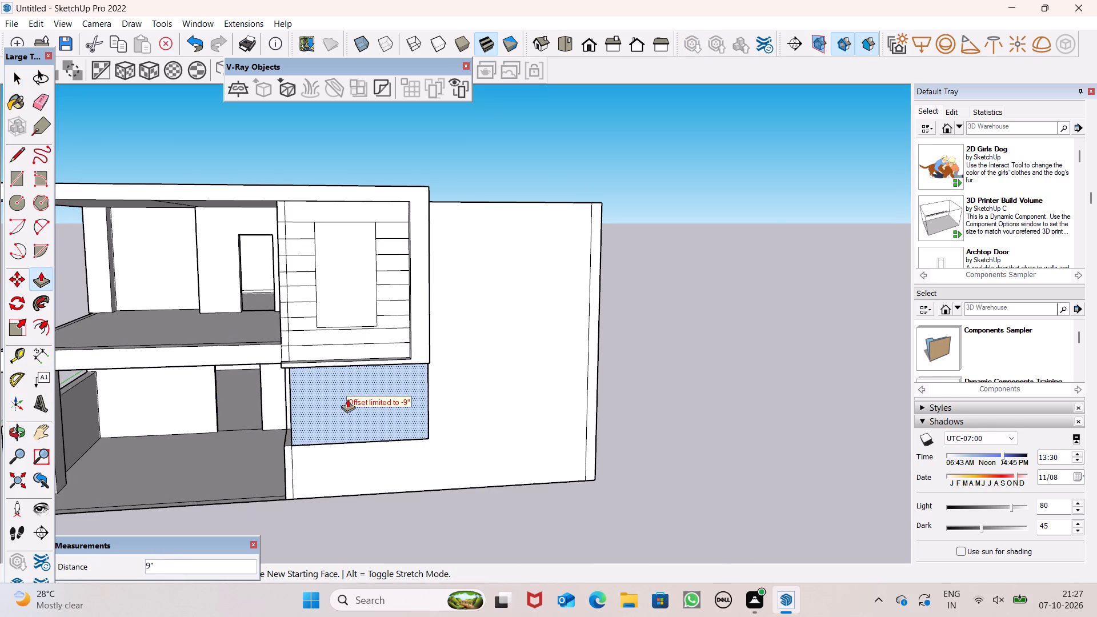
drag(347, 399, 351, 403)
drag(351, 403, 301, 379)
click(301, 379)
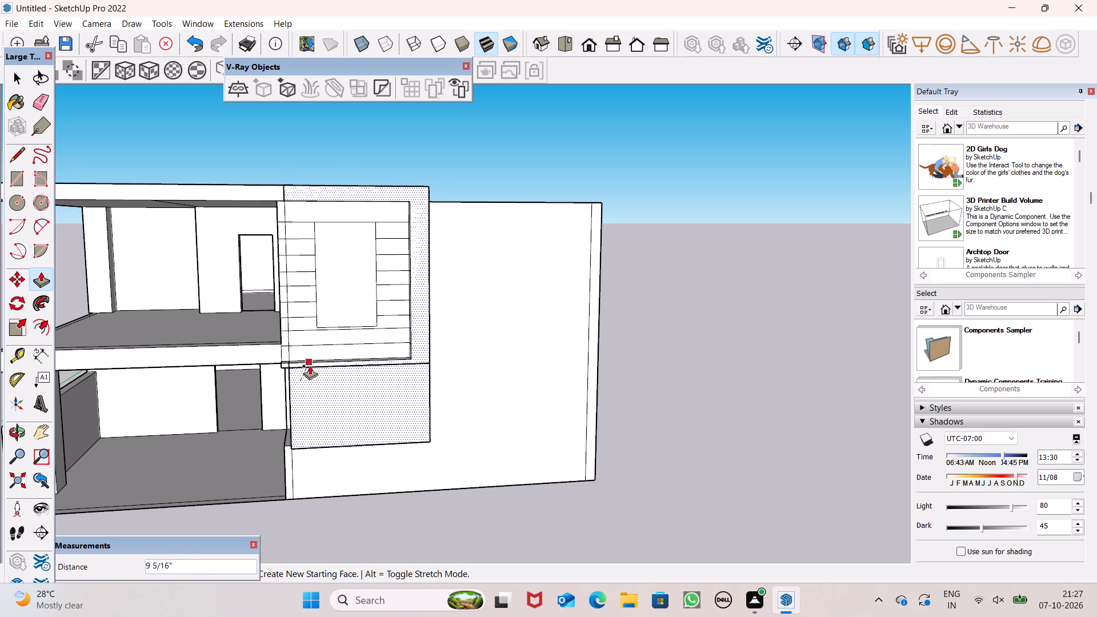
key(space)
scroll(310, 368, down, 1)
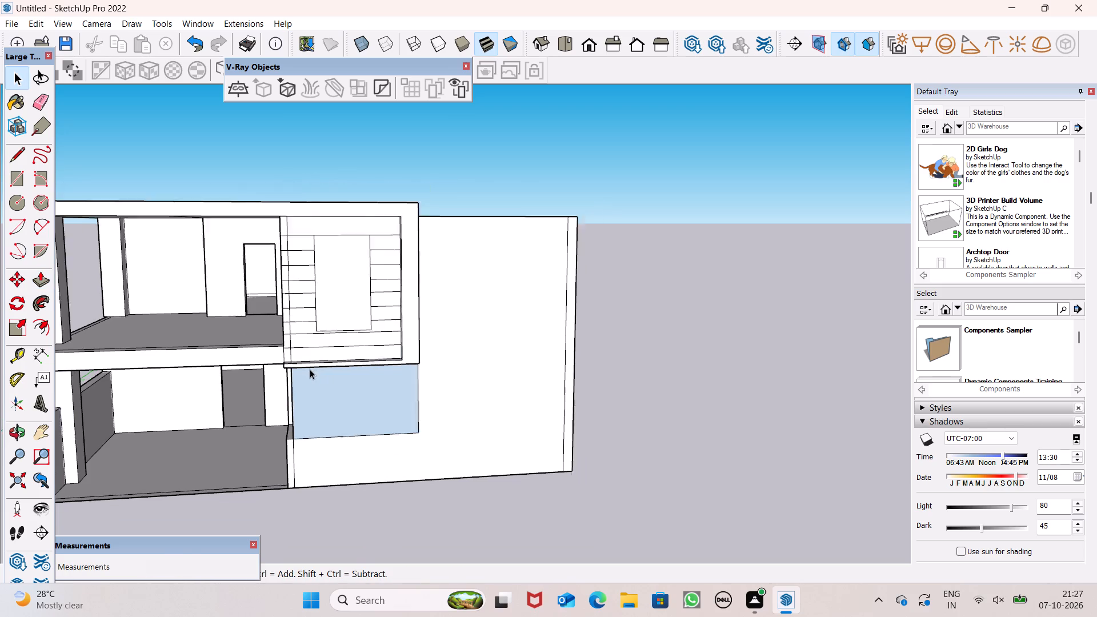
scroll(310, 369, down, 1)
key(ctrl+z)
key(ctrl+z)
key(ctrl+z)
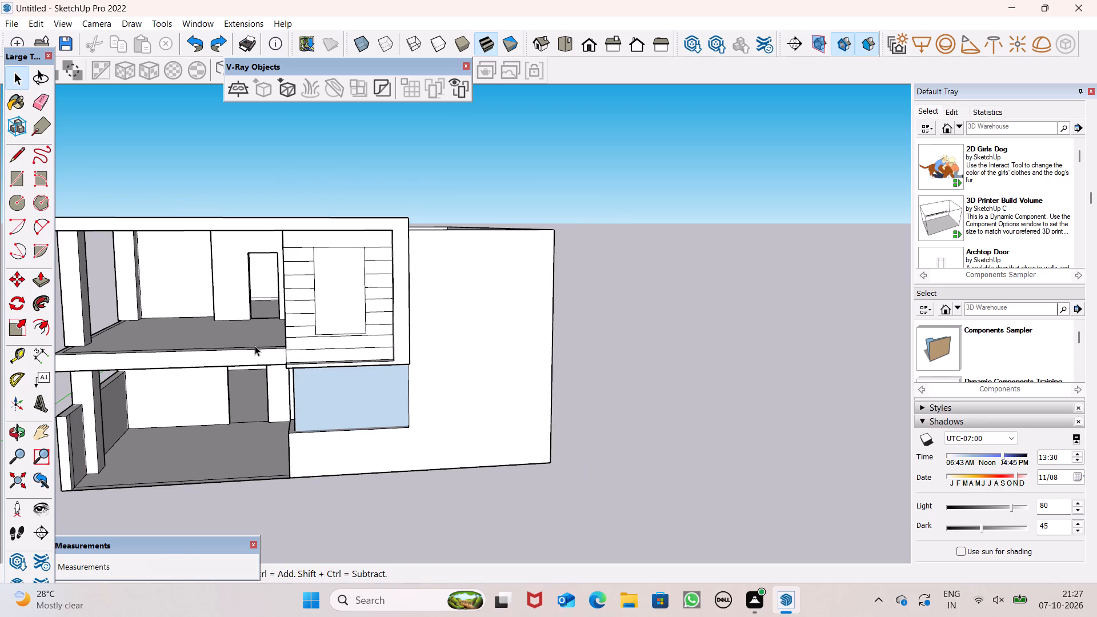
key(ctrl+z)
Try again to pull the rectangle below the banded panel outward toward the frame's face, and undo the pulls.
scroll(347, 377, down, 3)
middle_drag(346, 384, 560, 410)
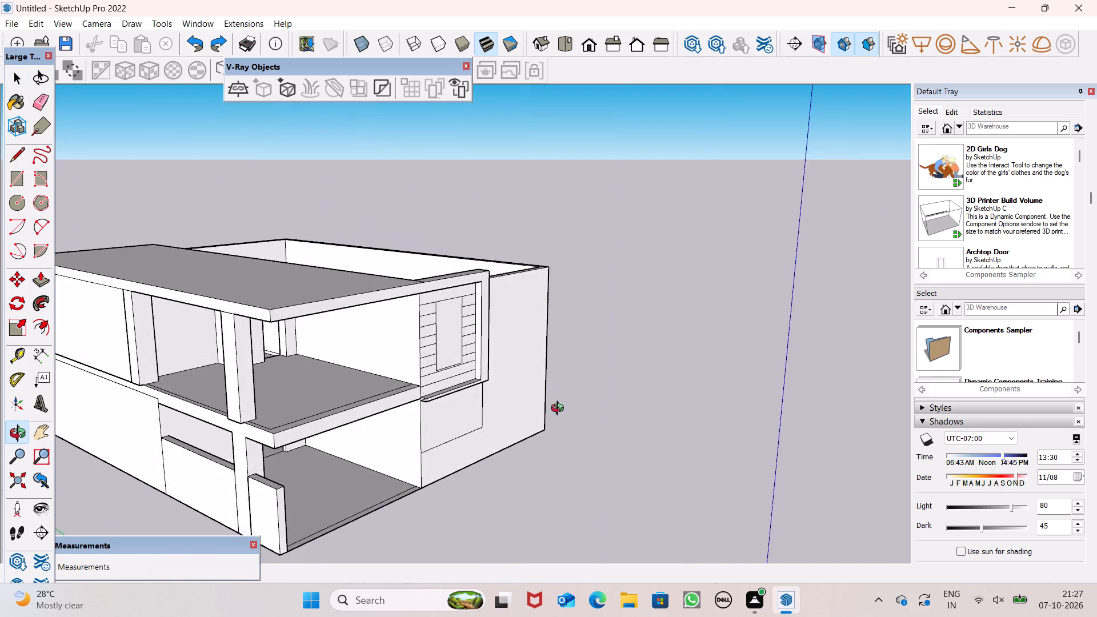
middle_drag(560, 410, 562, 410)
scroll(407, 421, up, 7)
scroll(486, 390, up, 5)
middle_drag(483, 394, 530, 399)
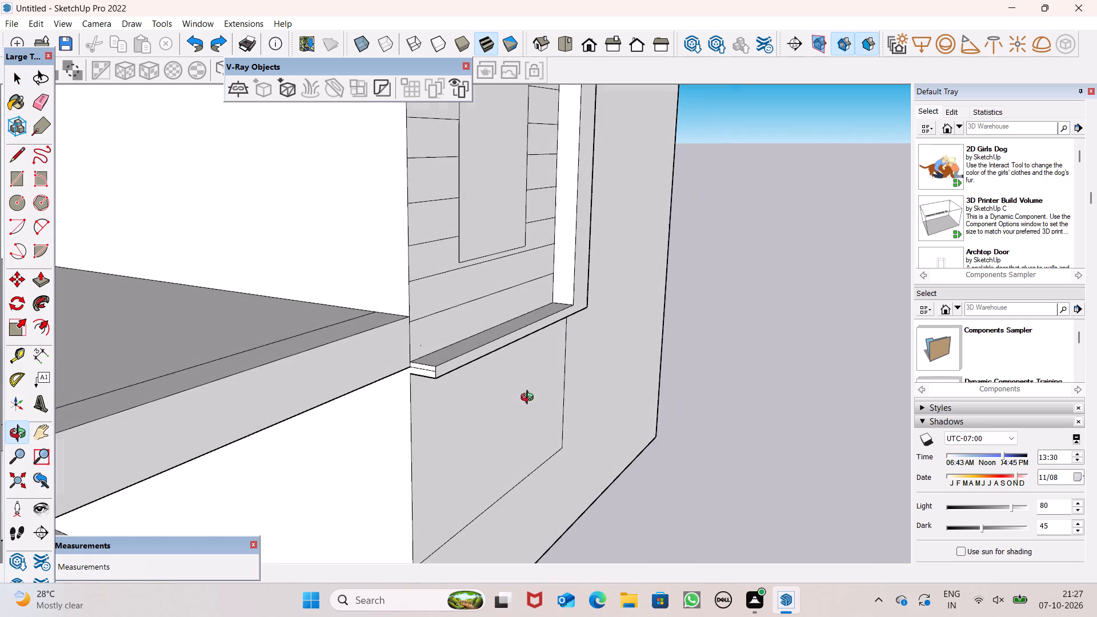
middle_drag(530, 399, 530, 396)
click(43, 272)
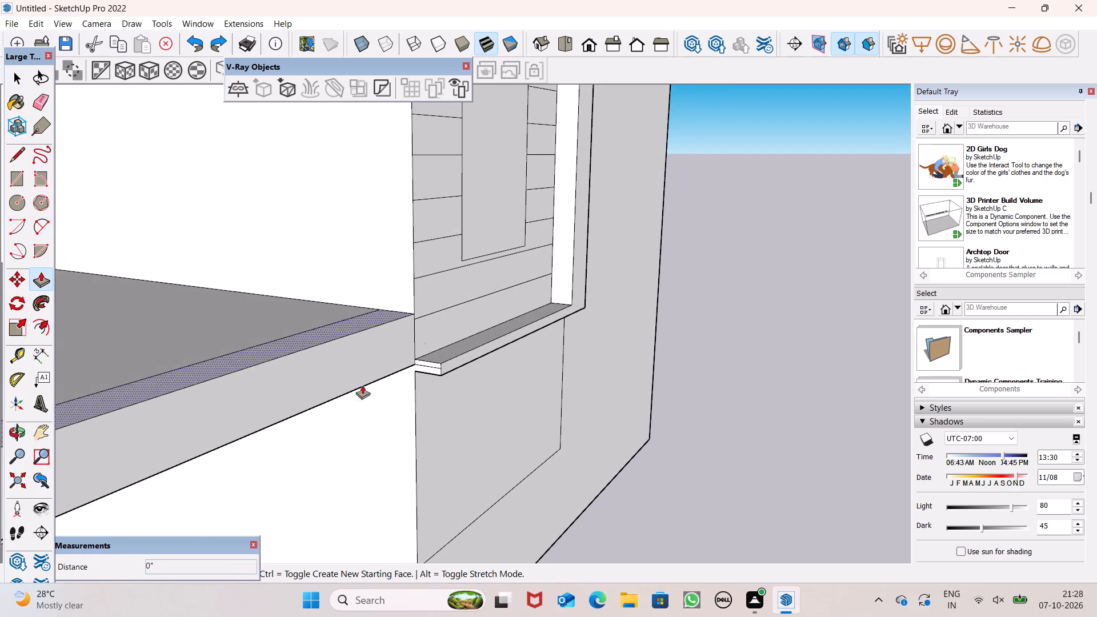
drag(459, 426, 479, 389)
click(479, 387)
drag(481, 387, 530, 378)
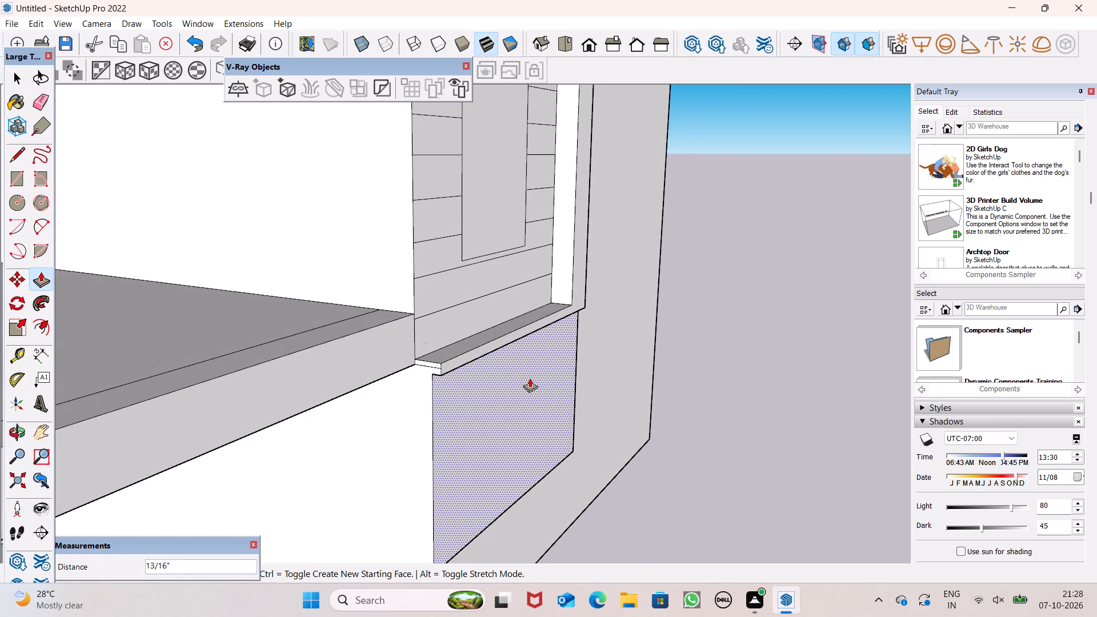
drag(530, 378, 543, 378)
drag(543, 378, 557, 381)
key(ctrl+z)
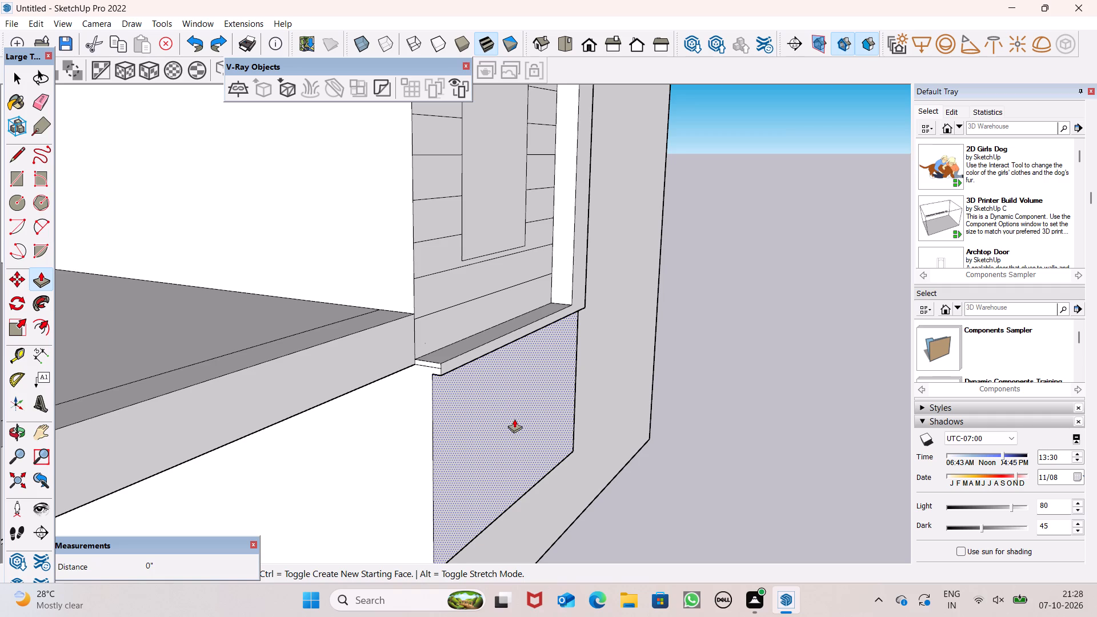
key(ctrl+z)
Pull the rectangle below the banded panel outward until flush with the frame's outer face.
drag(445, 418, 458, 416)
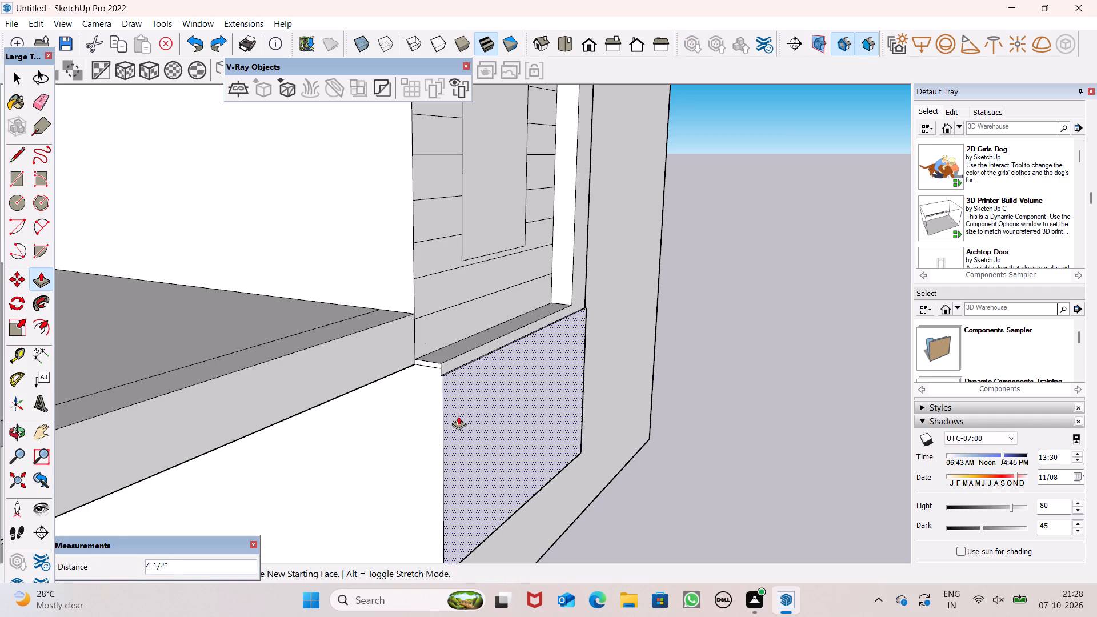
drag(458, 416, 450, 367)
key(space)
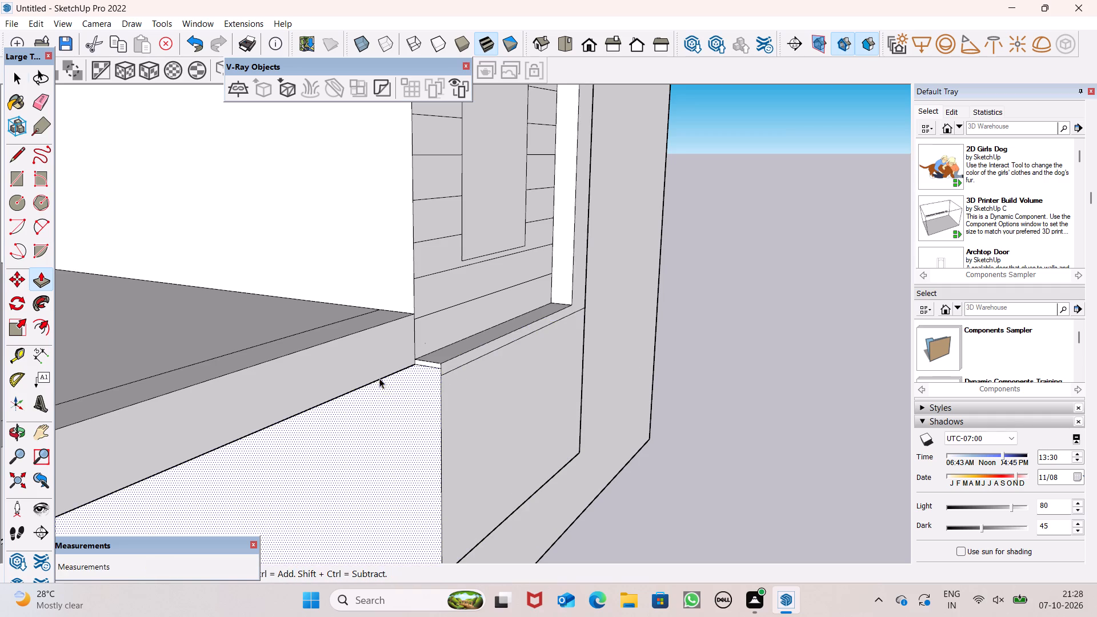
Examine the pulled-out lower block and the whole house from a distance, from the side and from below.
scroll(379, 378, down, 5)
scroll(547, 317, down, 6)
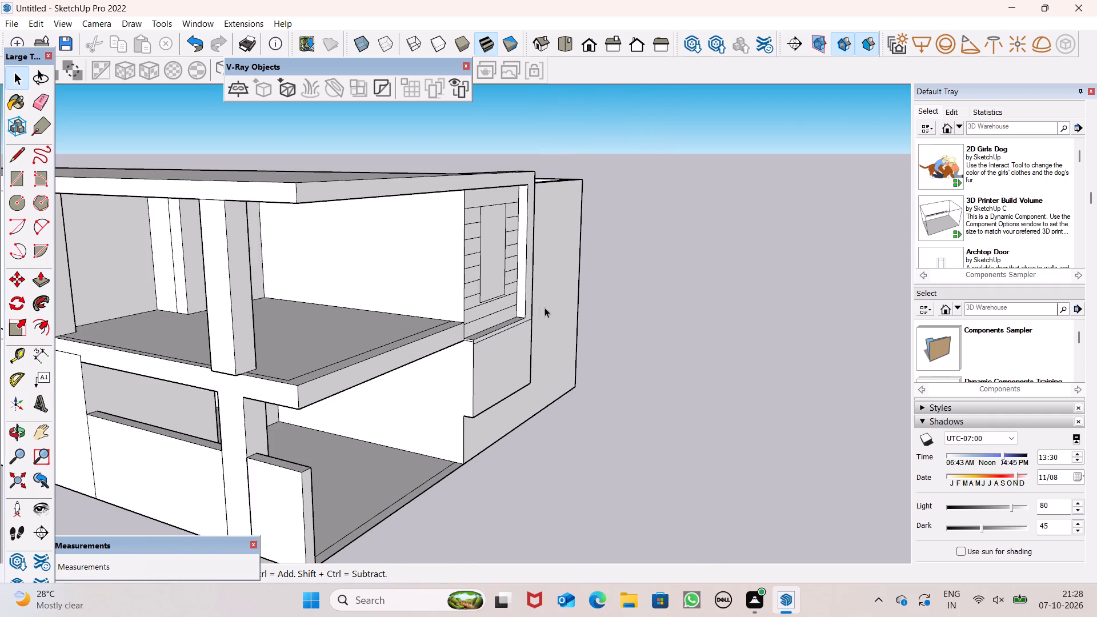
scroll(530, 277, down, 9)
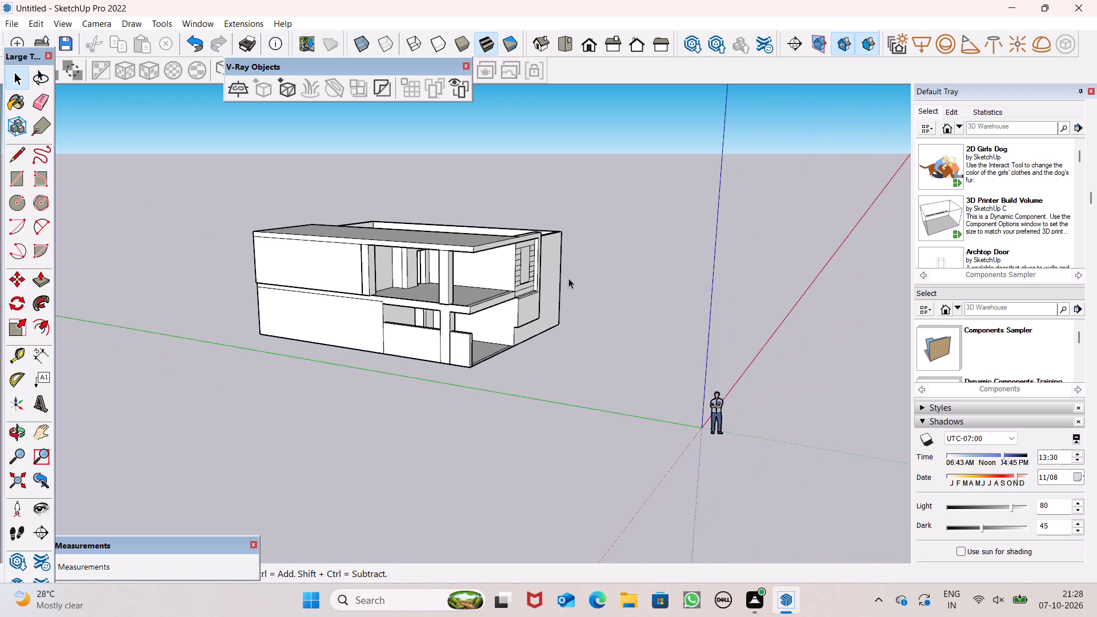
middle_drag(568, 285, 201, 267)
scroll(601, 334, up, 8)
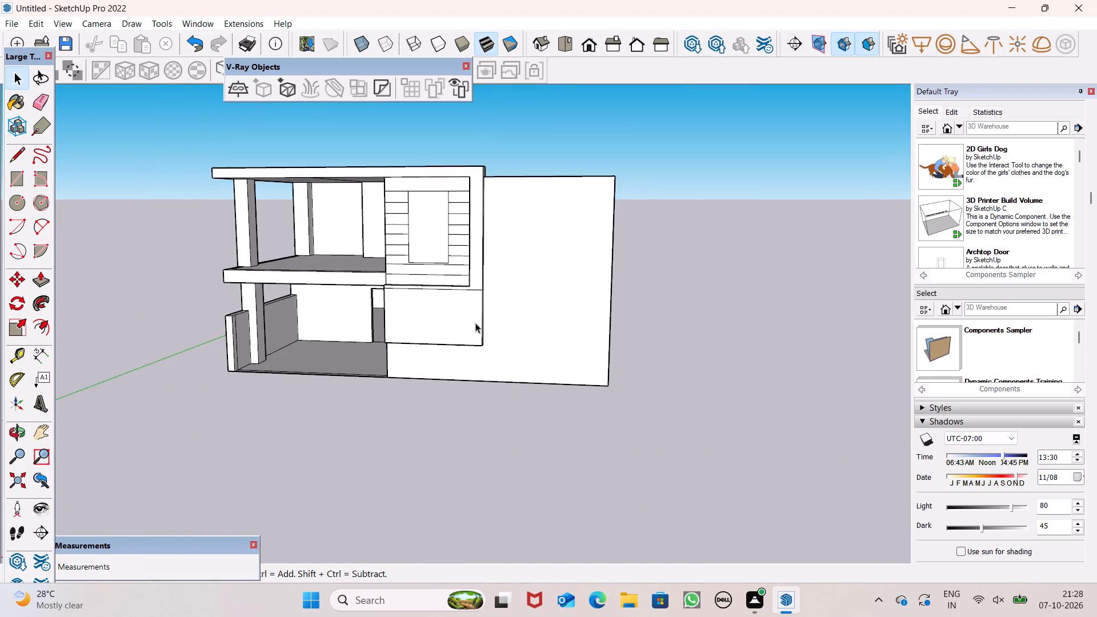
scroll(475, 323, up, 4)
scroll(498, 373, up, 5)
scroll(517, 335, down, 8)
middle_drag(526, 332, 488, 321)
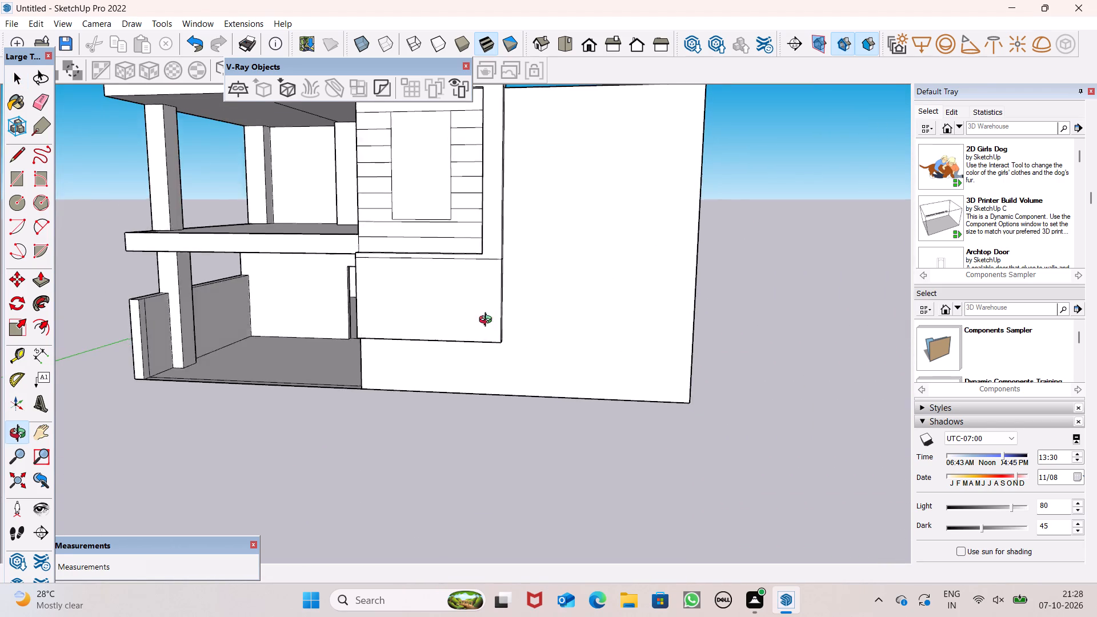
middle_drag(488, 321, 436, 211)
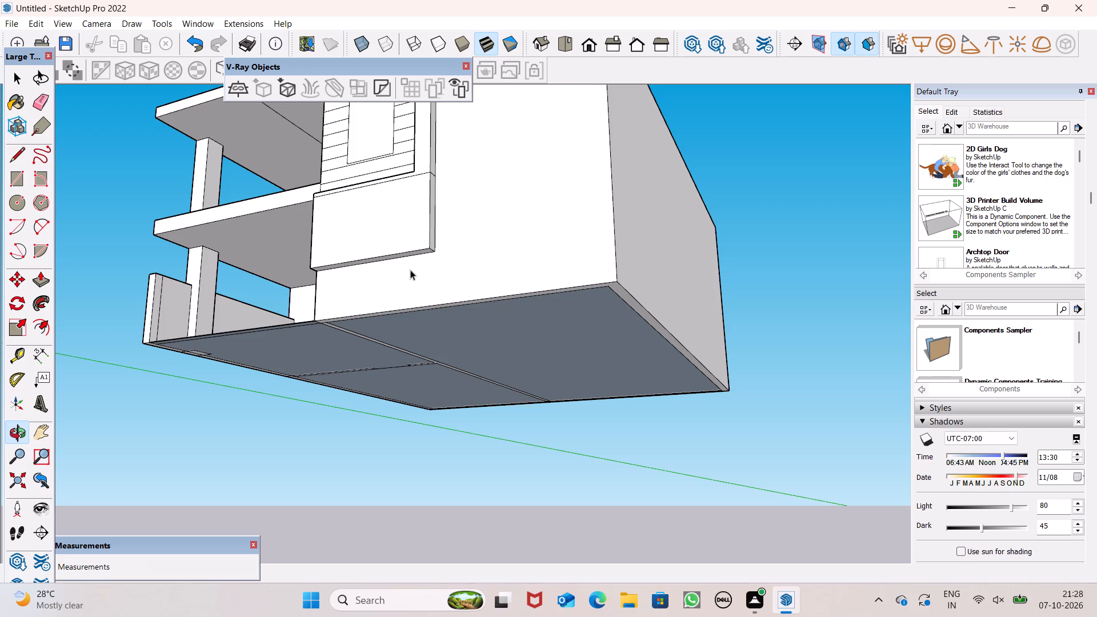
Erase the horizontal seam line between the panel frame and the pulled-out block below it.
scroll(411, 270, down, 4)
middle_drag(418, 265, 542, 386)
scroll(454, 312, up, 7)
middle_drag(498, 290, 508, 328)
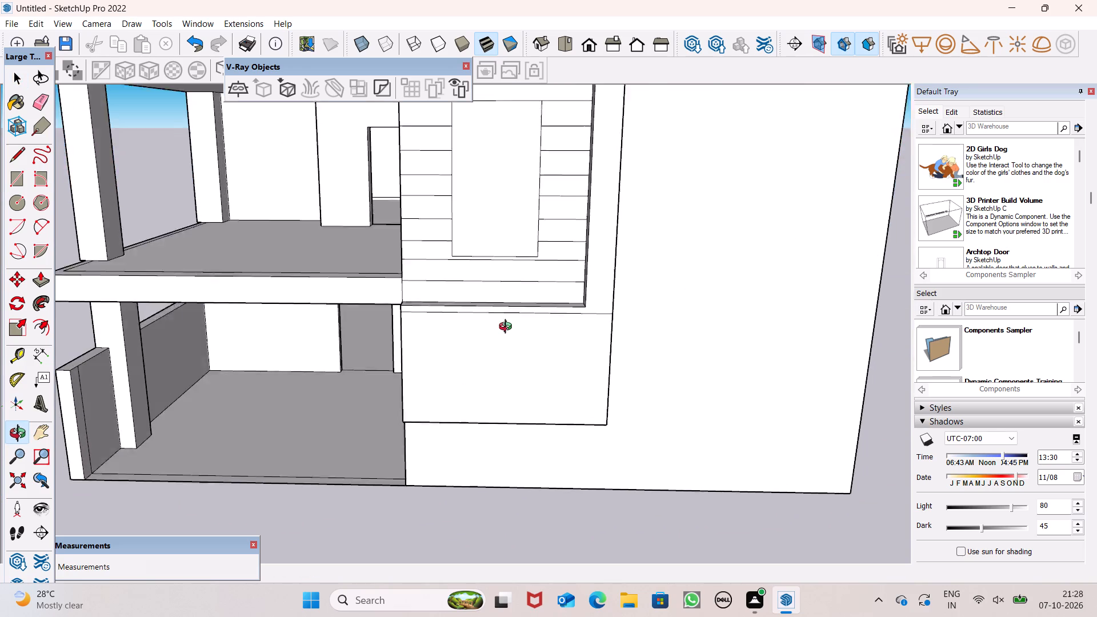
middle_drag(508, 328, 511, 319)
scroll(512, 321, up, 4)
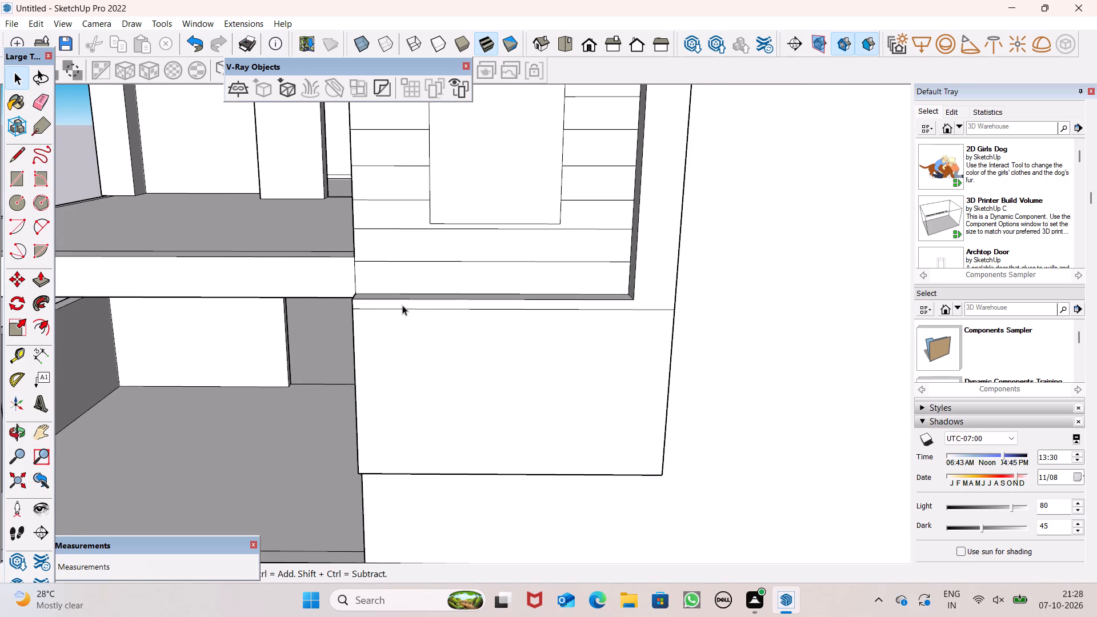
click(47, 104)
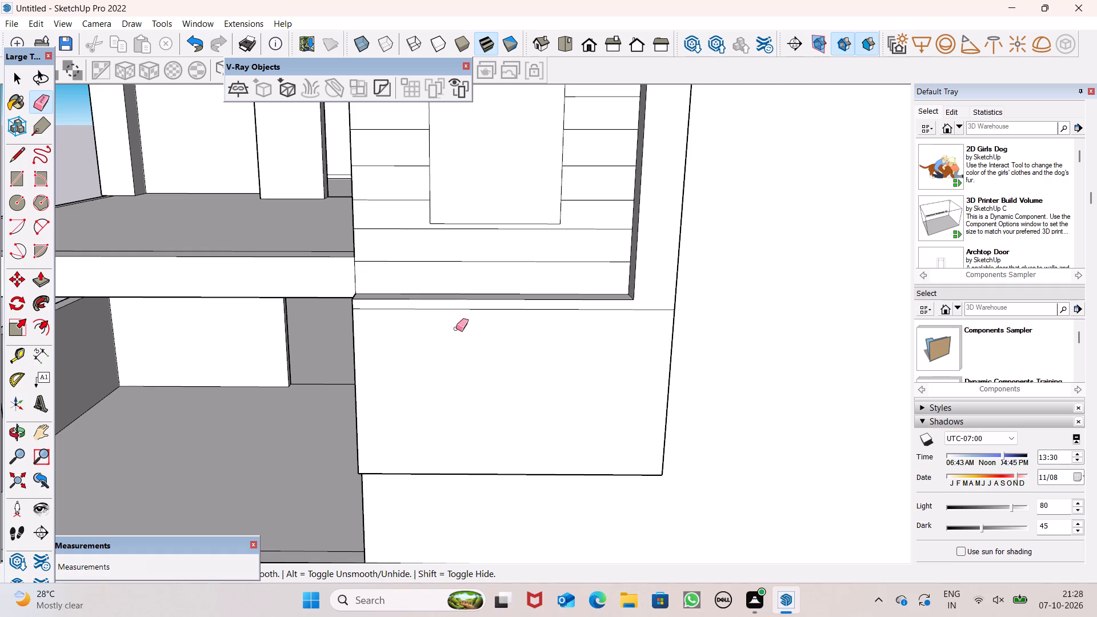
click(481, 306)
click(483, 310)
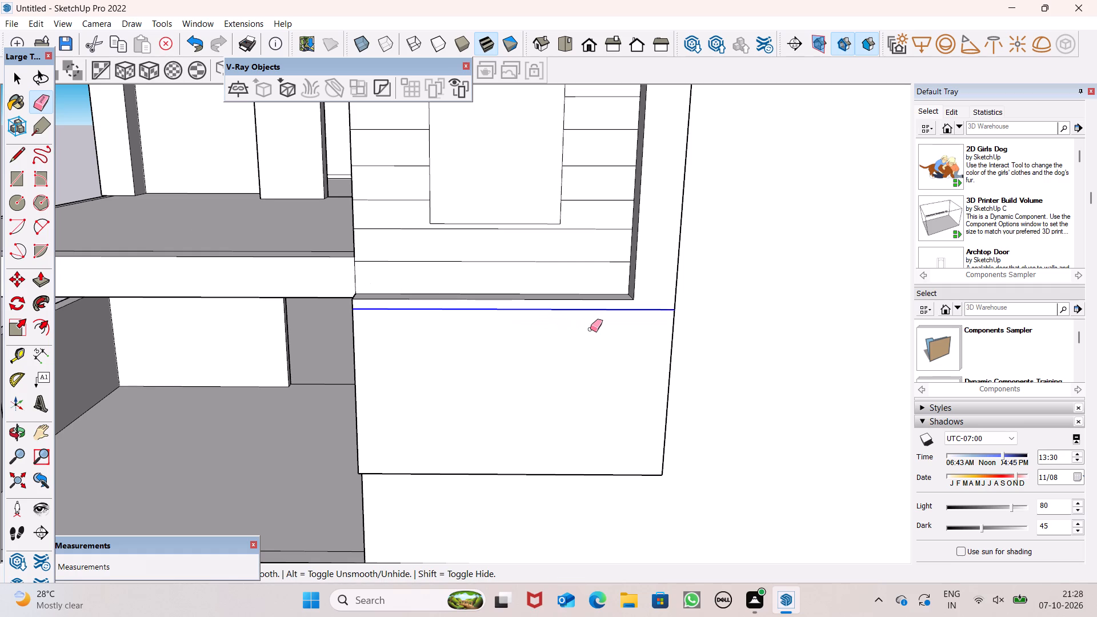
key(space)
Draw a horizontal line about 9' 11 7/16" long across the extended panel face, just below the frame's recess.
scroll(456, 301, down, 2)
click(19, 161)
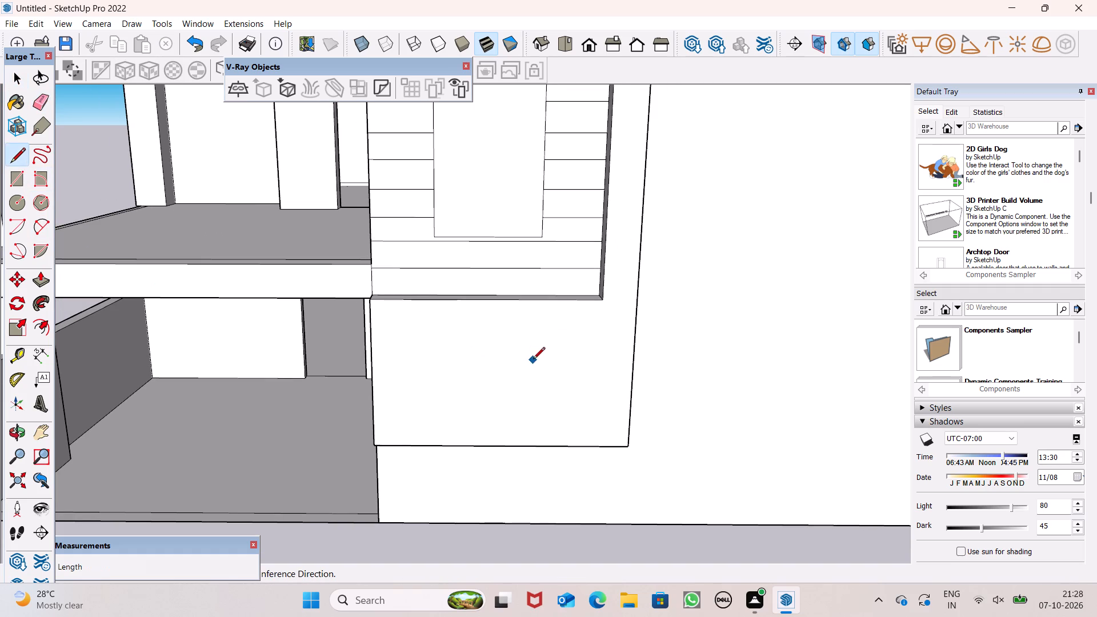
scroll(534, 360, up, 4)
click(282, 313)
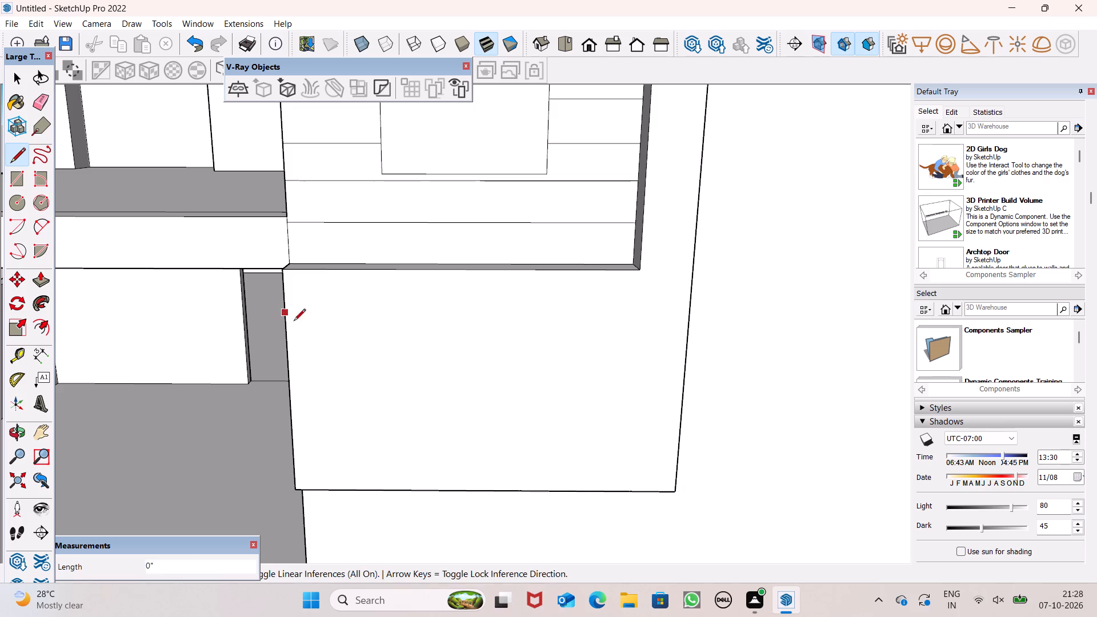
click(690, 311)
key(space)
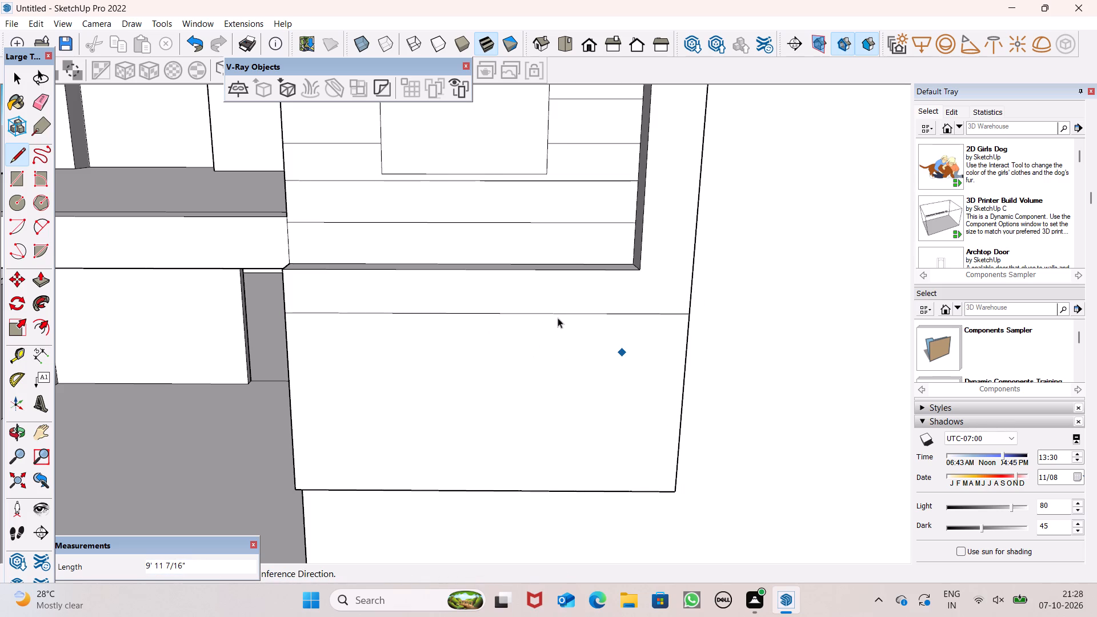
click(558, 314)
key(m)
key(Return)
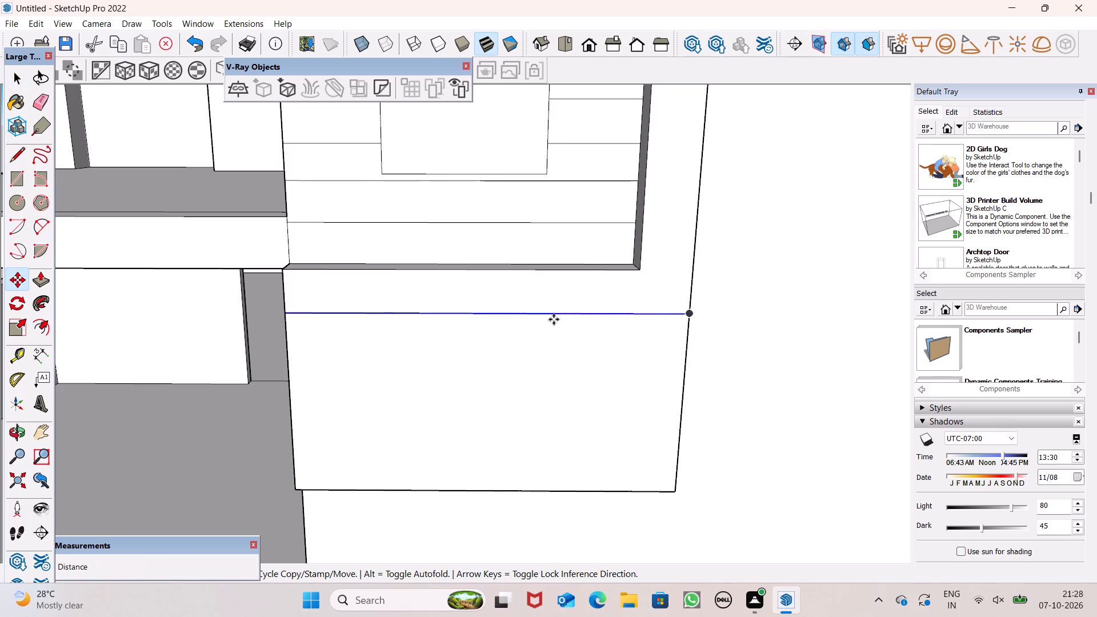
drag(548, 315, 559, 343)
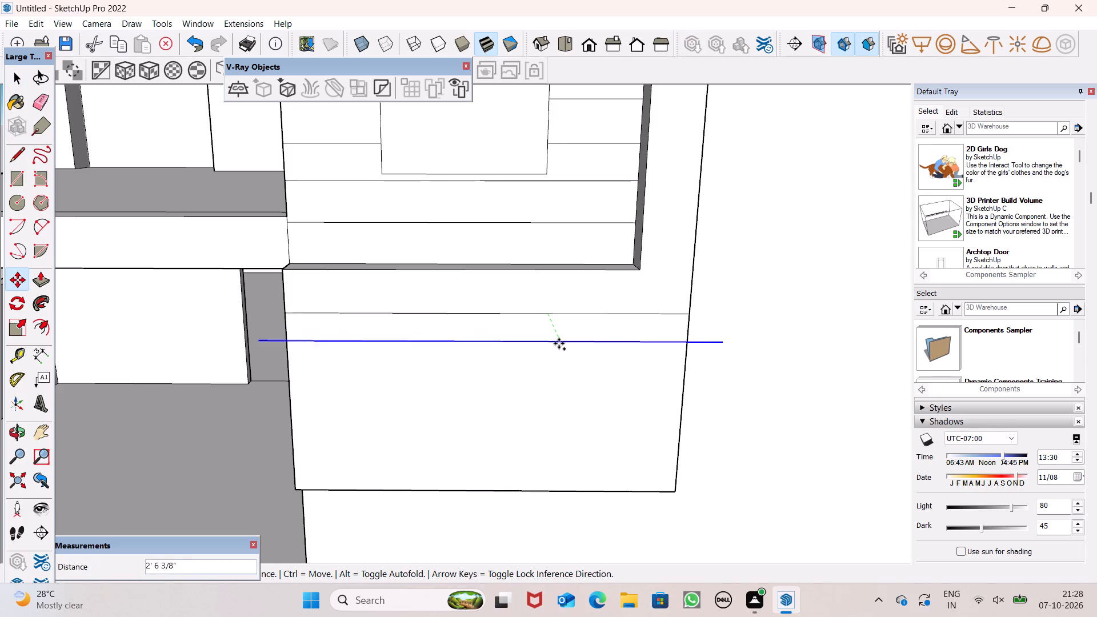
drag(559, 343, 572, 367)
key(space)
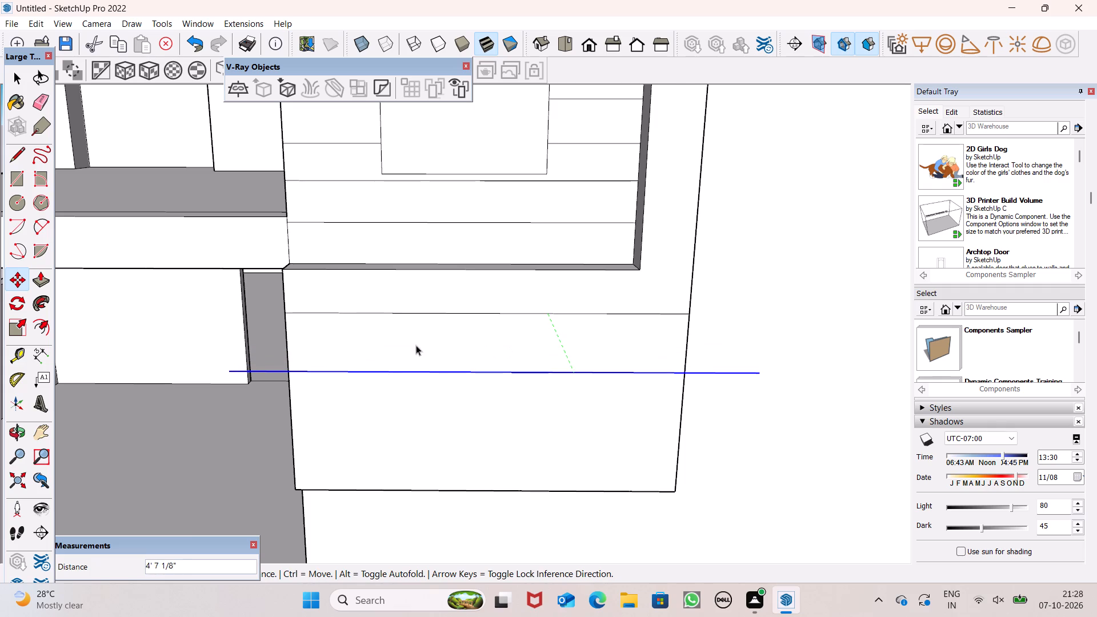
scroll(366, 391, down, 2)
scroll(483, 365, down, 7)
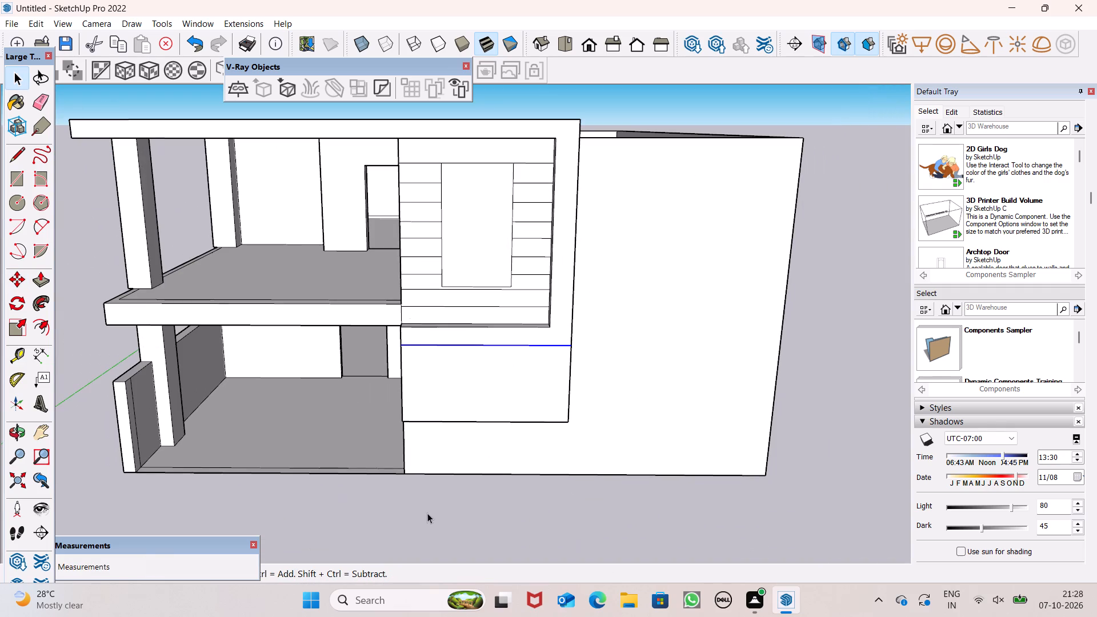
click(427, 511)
Draw a second horizontal line about 9' 11 7/16" long across the lower block, a short distance below the first.
scroll(450, 370, up, 4)
middle_drag(555, 399, 538, 328)
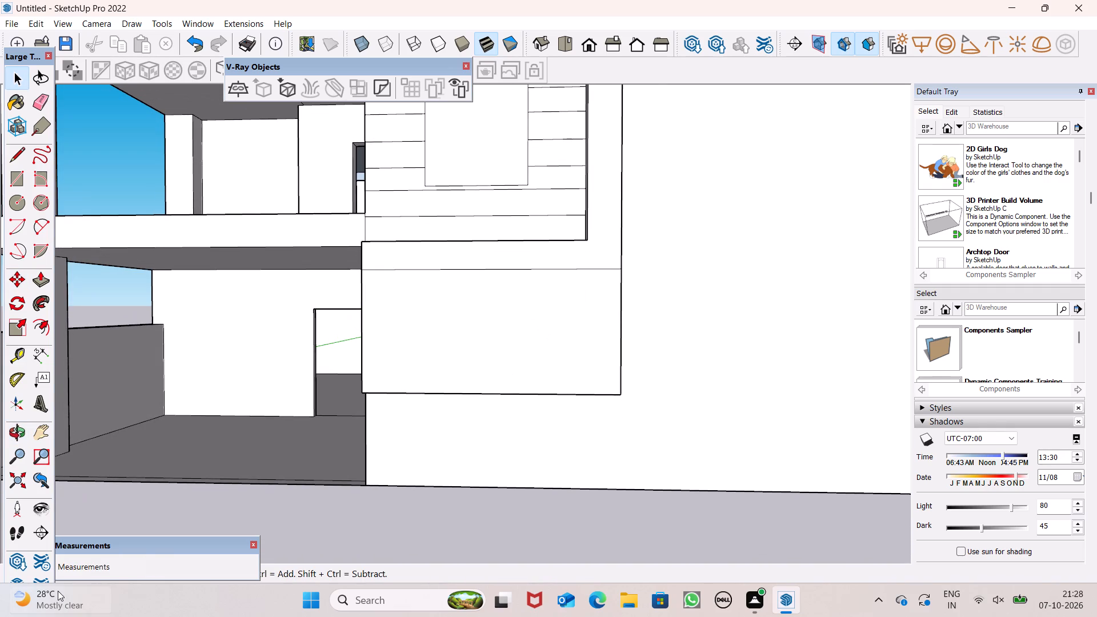
scroll(514, 201, down, 3)
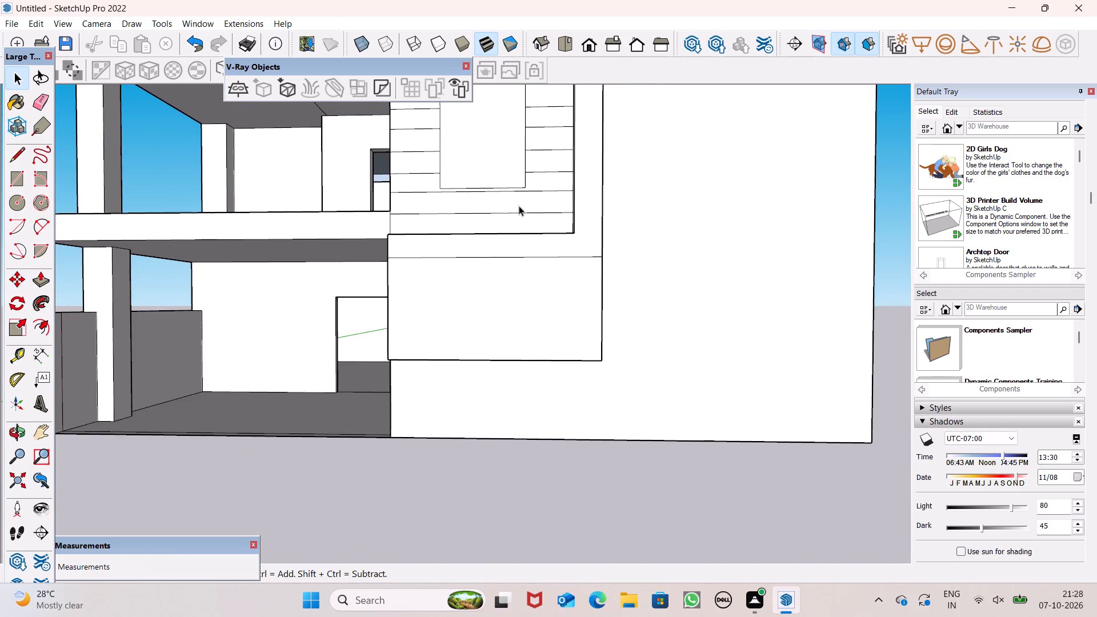
scroll(533, 220, down, 3)
middle_drag(565, 257, 659, 328)
scroll(660, 327, up, 2)
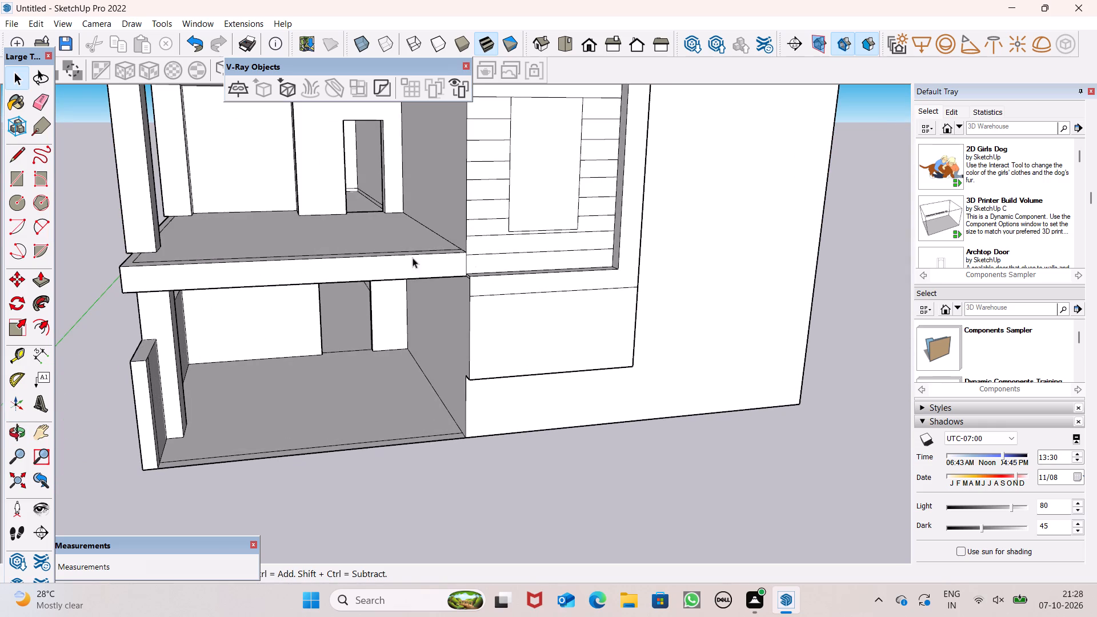
click(19, 149)
scroll(807, 300, up, 1)
scroll(807, 300, down, 1)
scroll(818, 330, up, 1)
middle_drag(749, 362, 652, 365)
scroll(652, 365, up, 1)
scroll(486, 373, up, 3)
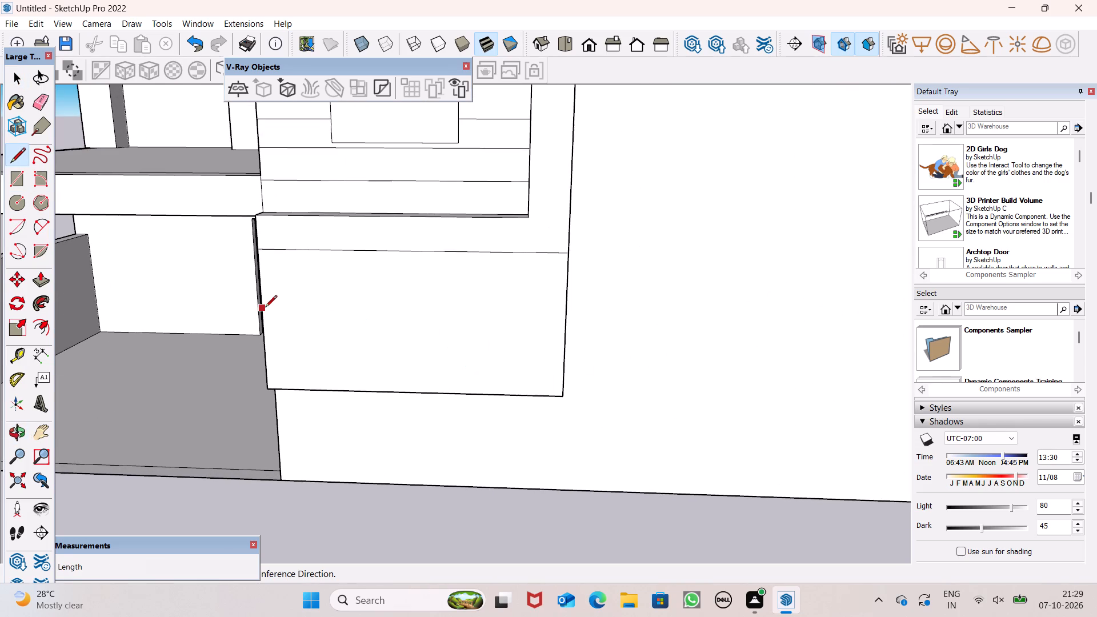
scroll(265, 308, down, 2)
scroll(276, 283, up, 4)
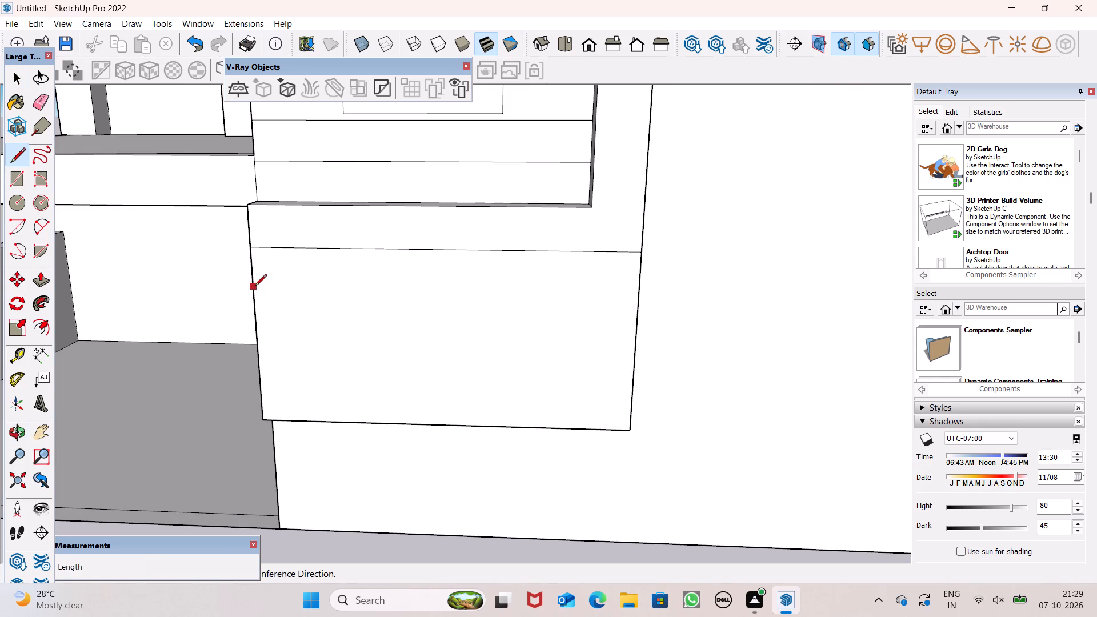
click(254, 286)
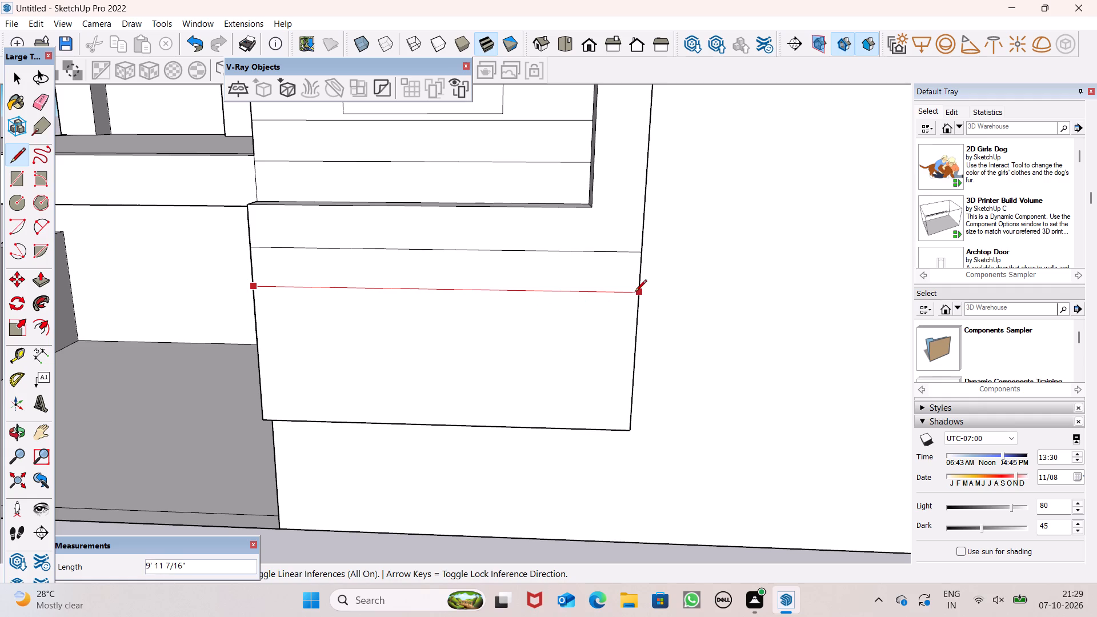
click(635, 293)
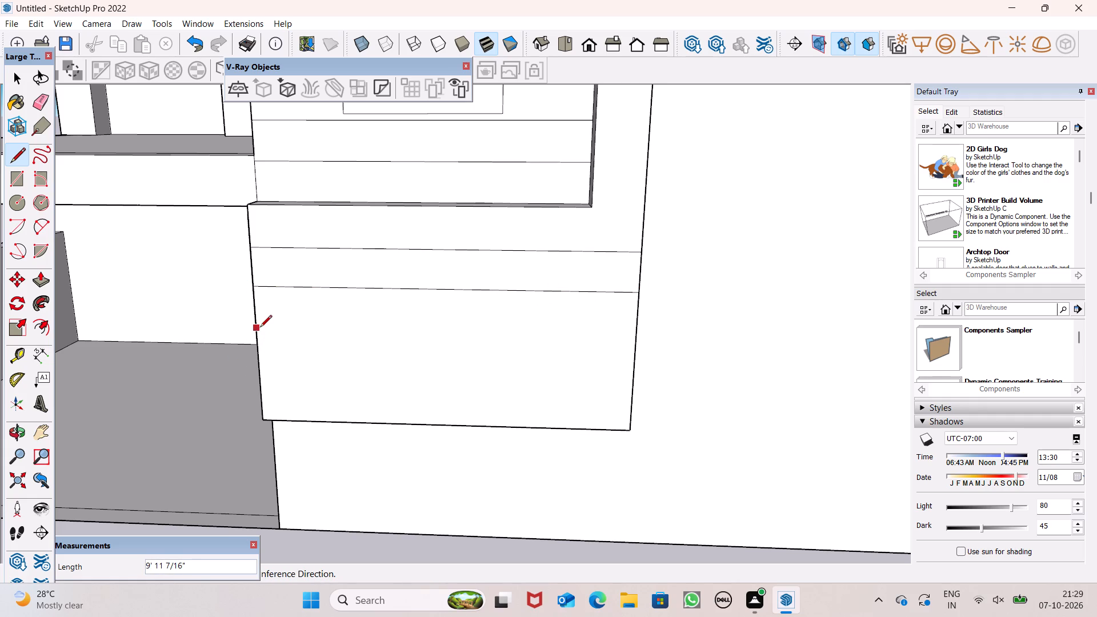
Draw two more full-width horizontal lines below the existing ones, dividing the rest of the lower block into similar bands.
click(259, 327)
click(634, 334)
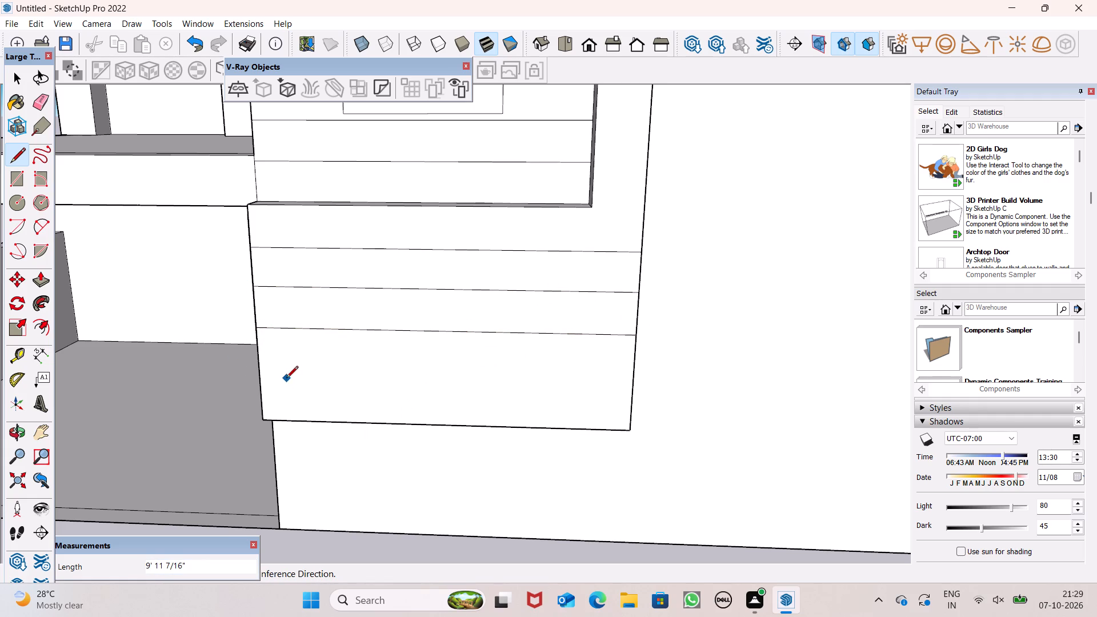
click(261, 372)
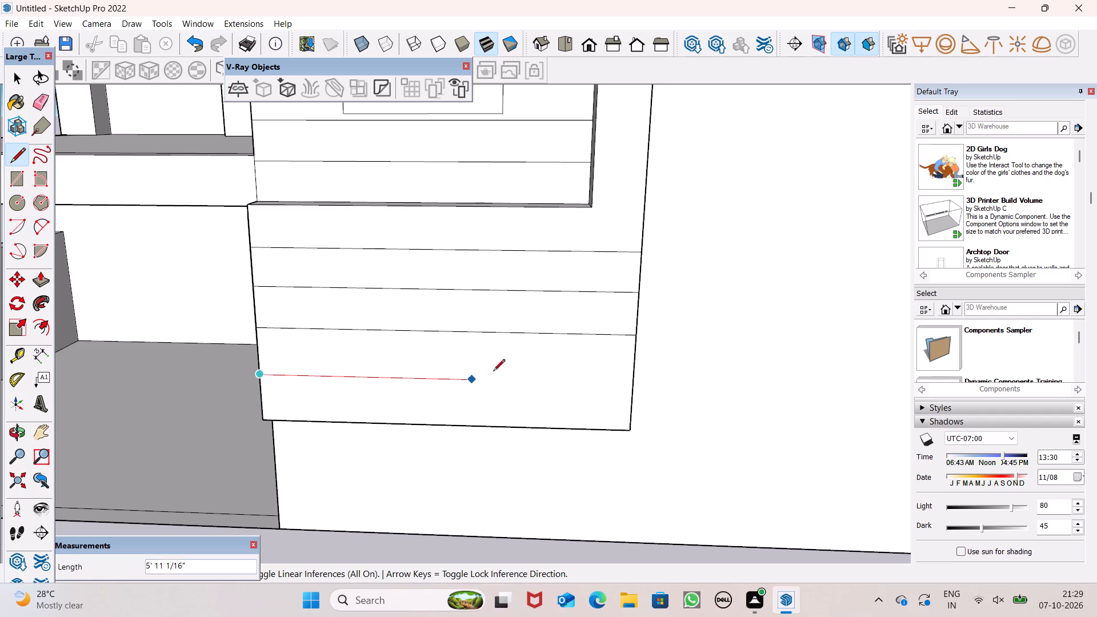
click(636, 386)
key(space)
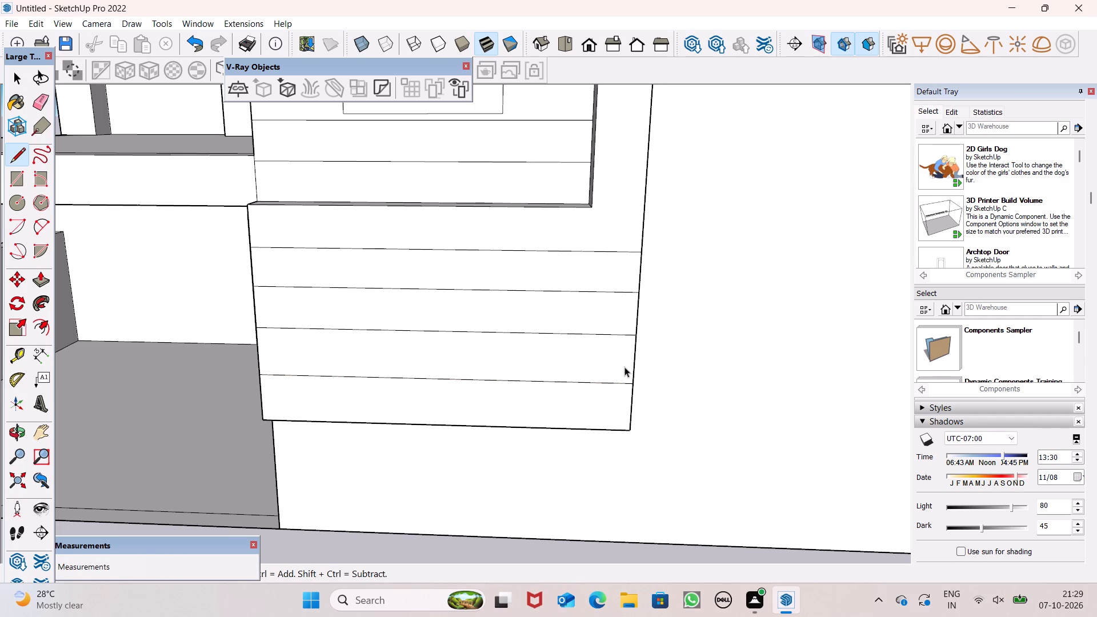
key(space)
Examine the banded lower block and the whole house from a distance and from above.
scroll(659, 378, down, 12)
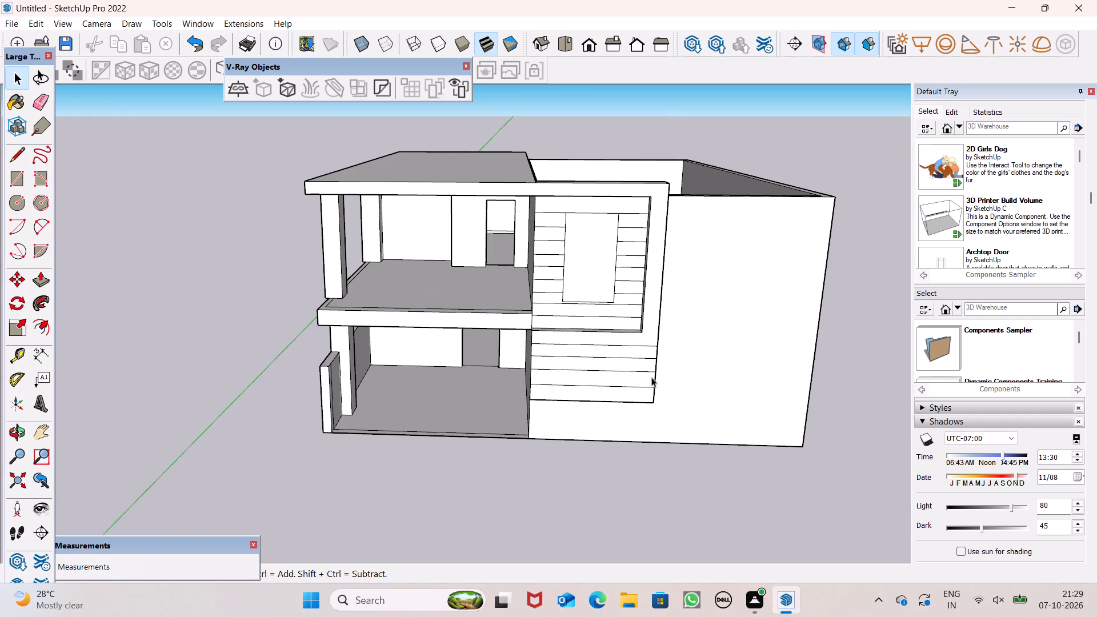
scroll(541, 326, down, 4)
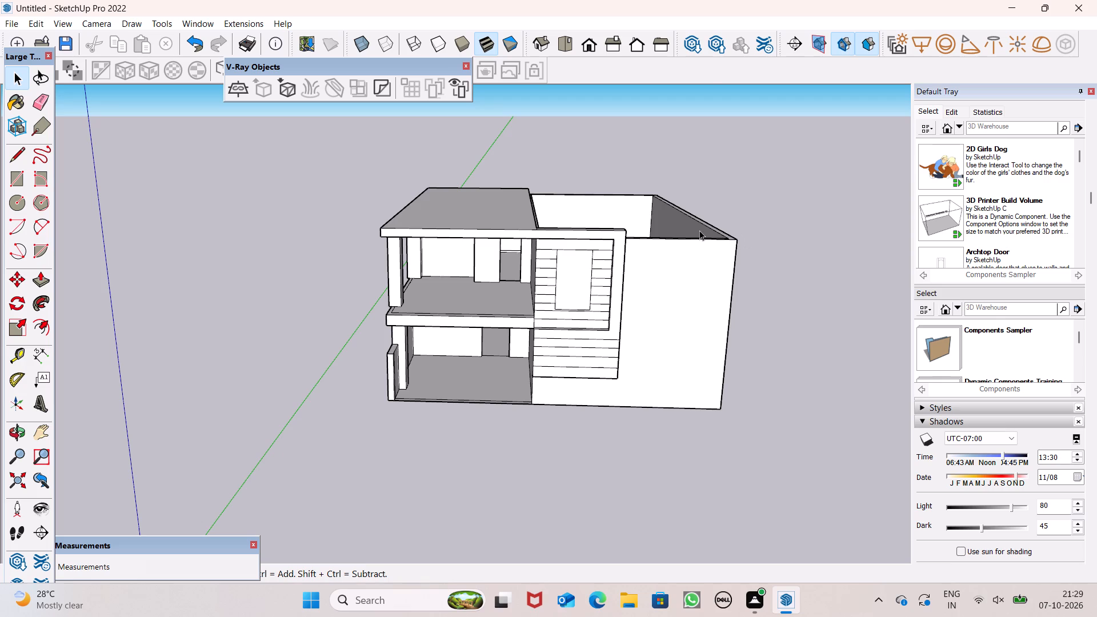
scroll(706, 229, down, 2)
scroll(691, 202, up, 1)
scroll(691, 202, down, 1)
scroll(691, 202, up, 1)
scroll(692, 198, down, 4)
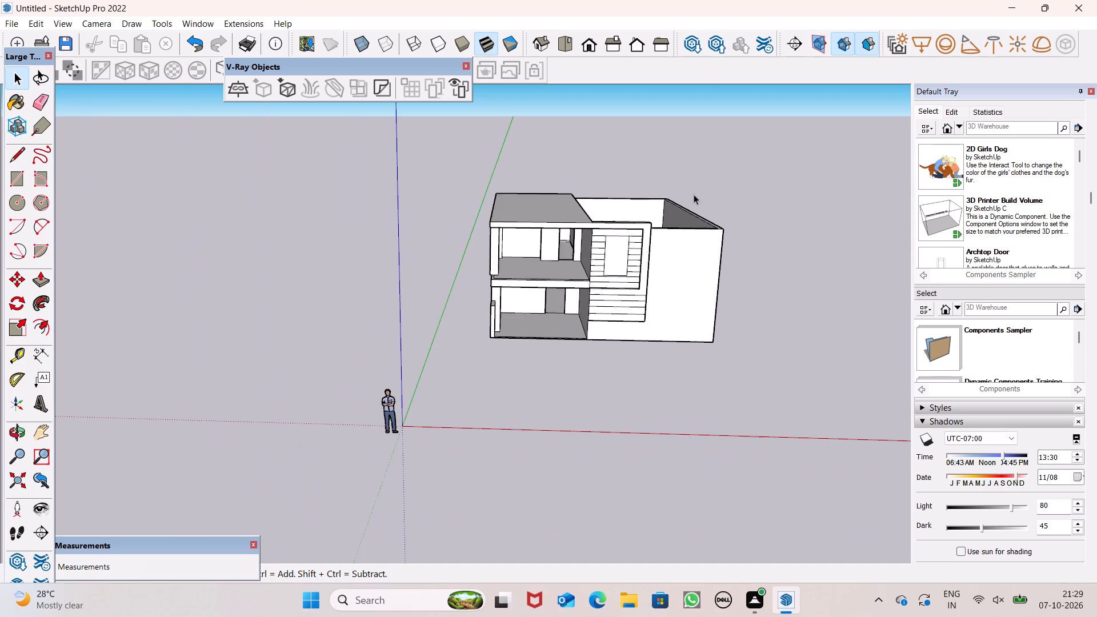
scroll(700, 185, down, 3)
scroll(626, 223, down, 4)
middle_drag(644, 228, 607, 335)
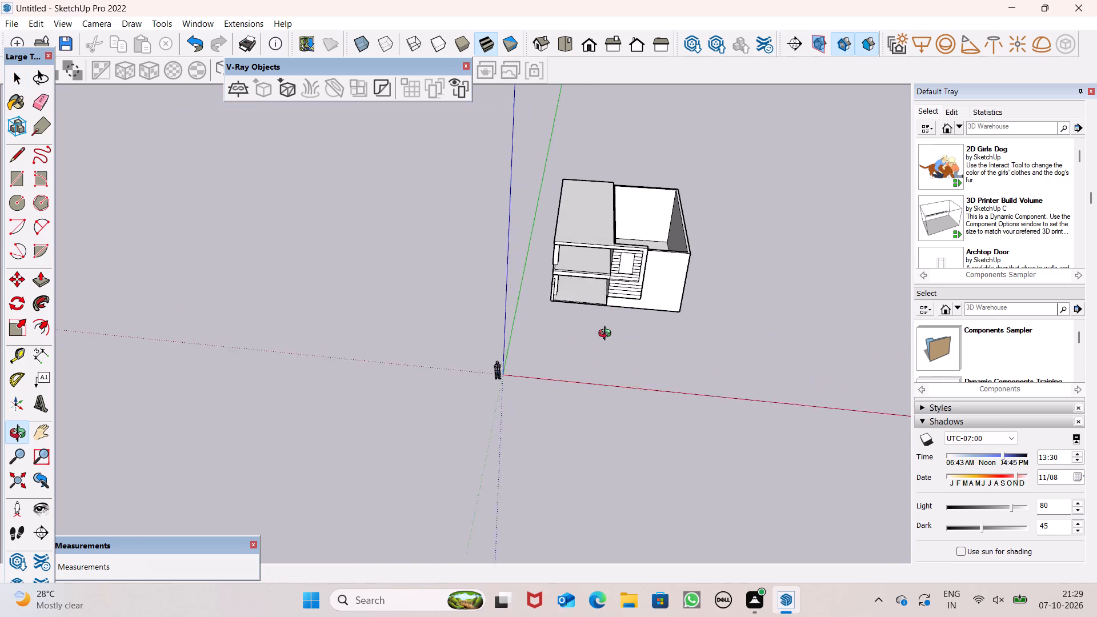
middle_drag(607, 335, 604, 342)
scroll(698, 234, up, 7)
scroll(658, 255, down, 1)
scroll(658, 255, up, 6)
middle_drag(631, 309, 631, 330)
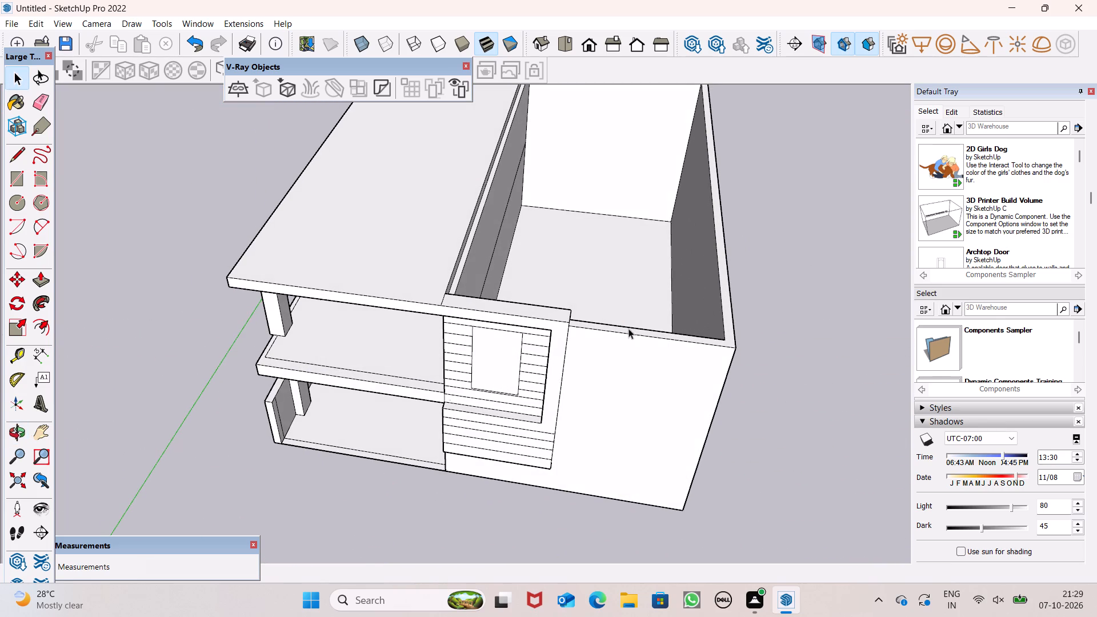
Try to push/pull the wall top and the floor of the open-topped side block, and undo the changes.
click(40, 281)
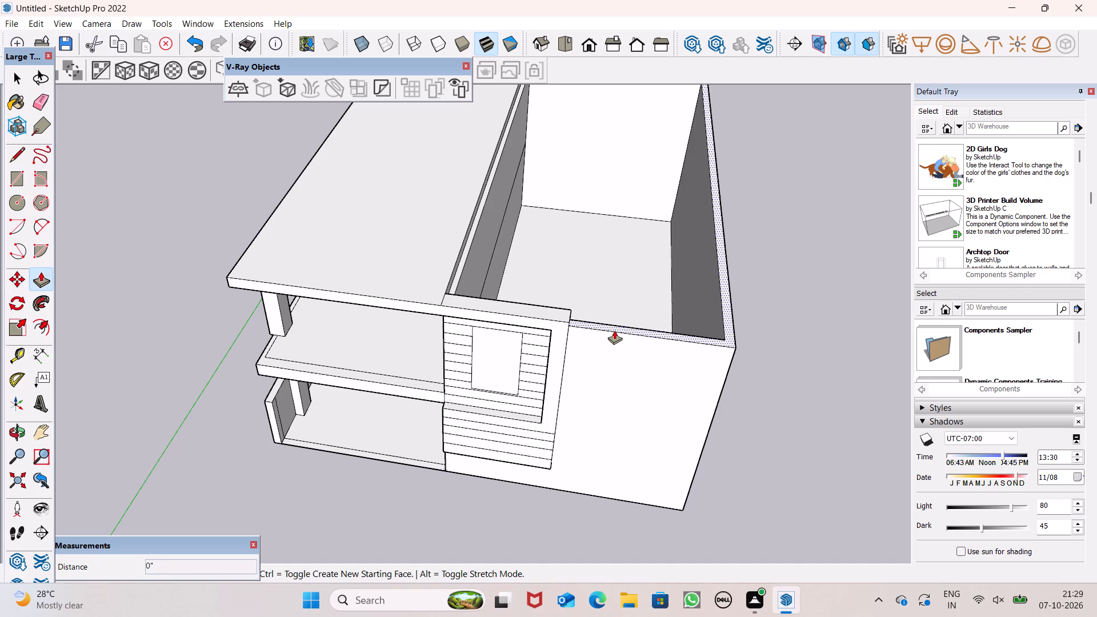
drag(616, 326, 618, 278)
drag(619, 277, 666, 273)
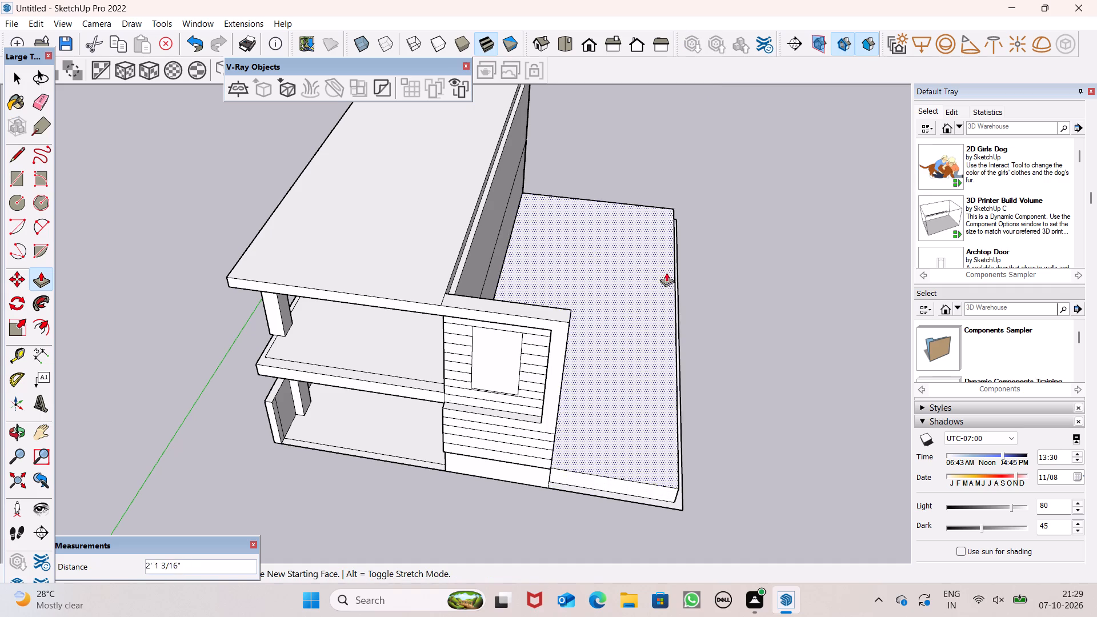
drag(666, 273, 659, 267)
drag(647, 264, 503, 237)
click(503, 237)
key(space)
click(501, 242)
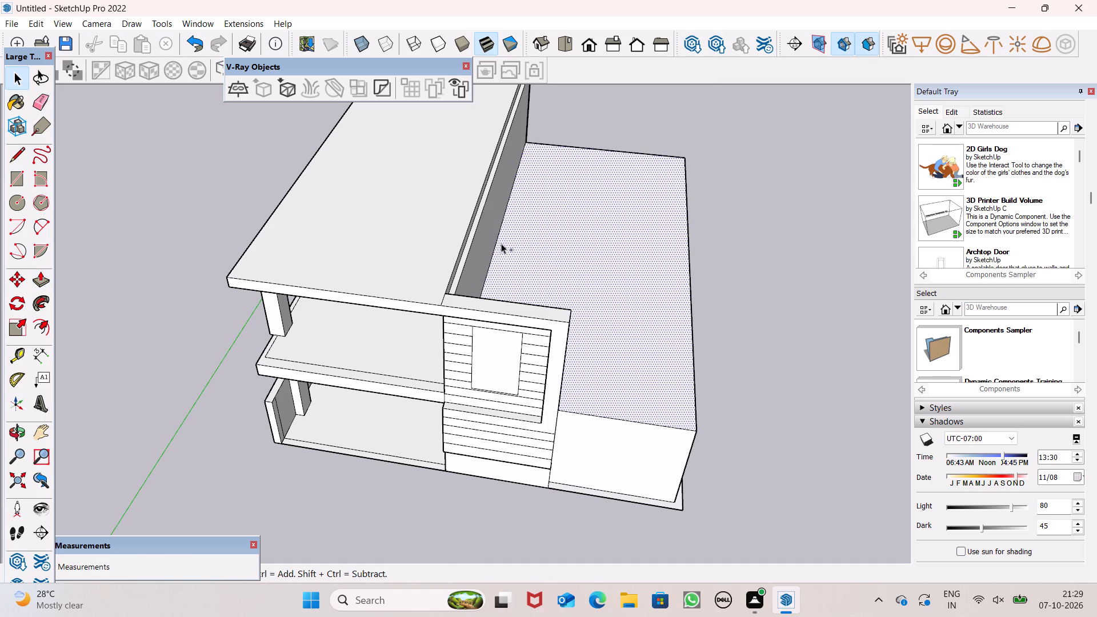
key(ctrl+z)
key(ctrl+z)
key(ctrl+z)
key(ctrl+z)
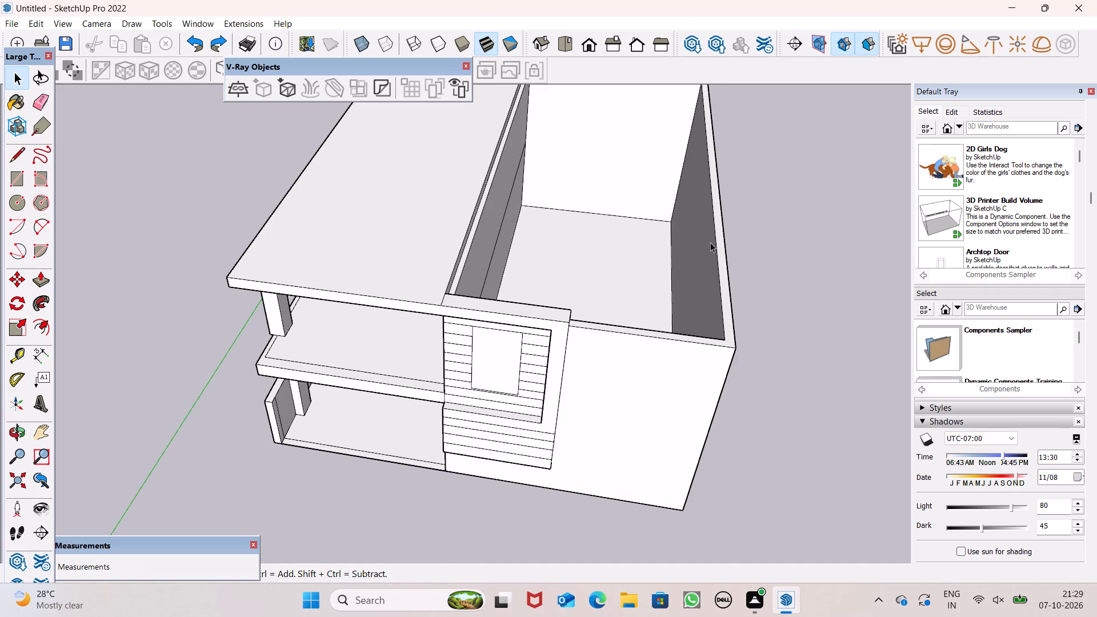
Raise the inner wall strip and the outer wall tops of the open-topped side block by 11 7/8", level with the roof slab.
scroll(607, 312, down, 3)
scroll(610, 320, up, 7)
middle_drag(614, 326, 518, 364)
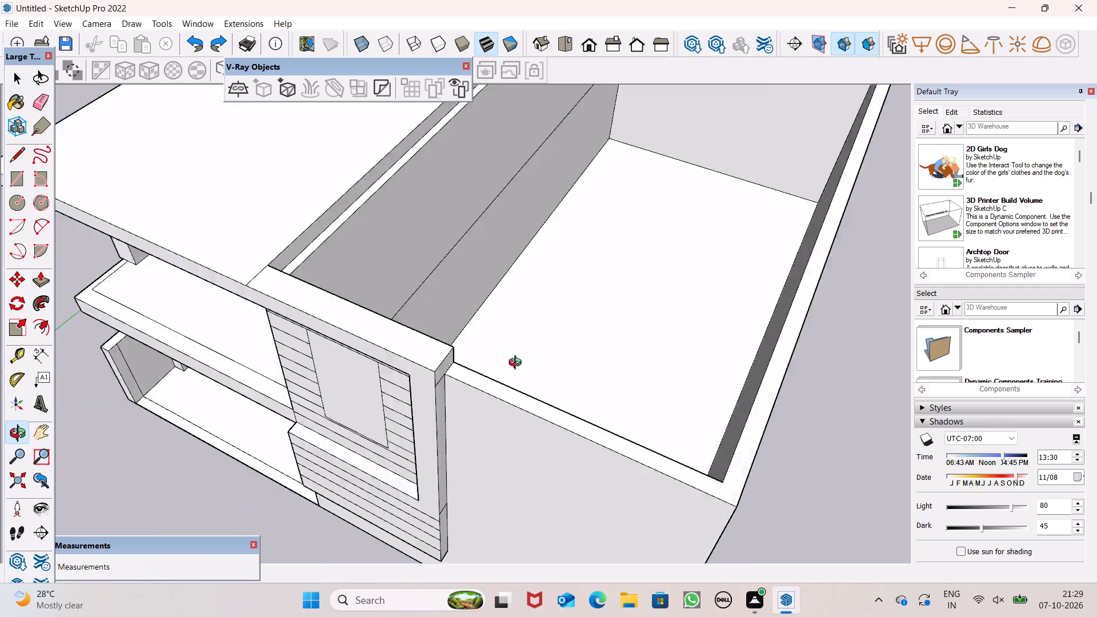
middle_drag(518, 364, 310, 363)
scroll(343, 328, down, 2)
middle_drag(358, 335, 433, 239)
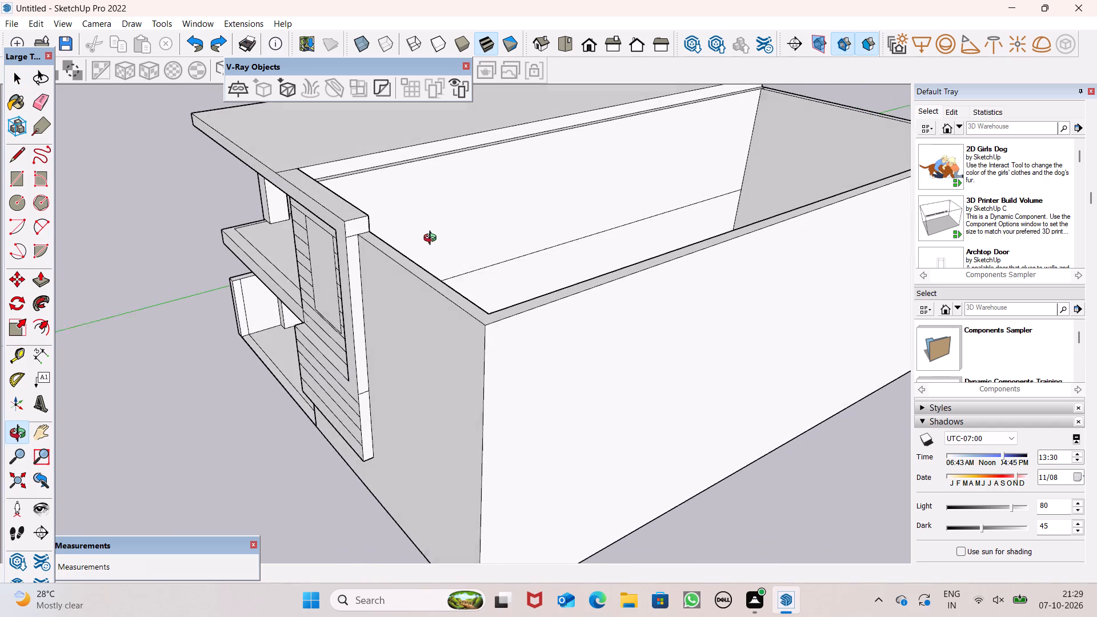
middle_drag(433, 239, 576, 220)
scroll(940, 220, down, 5)
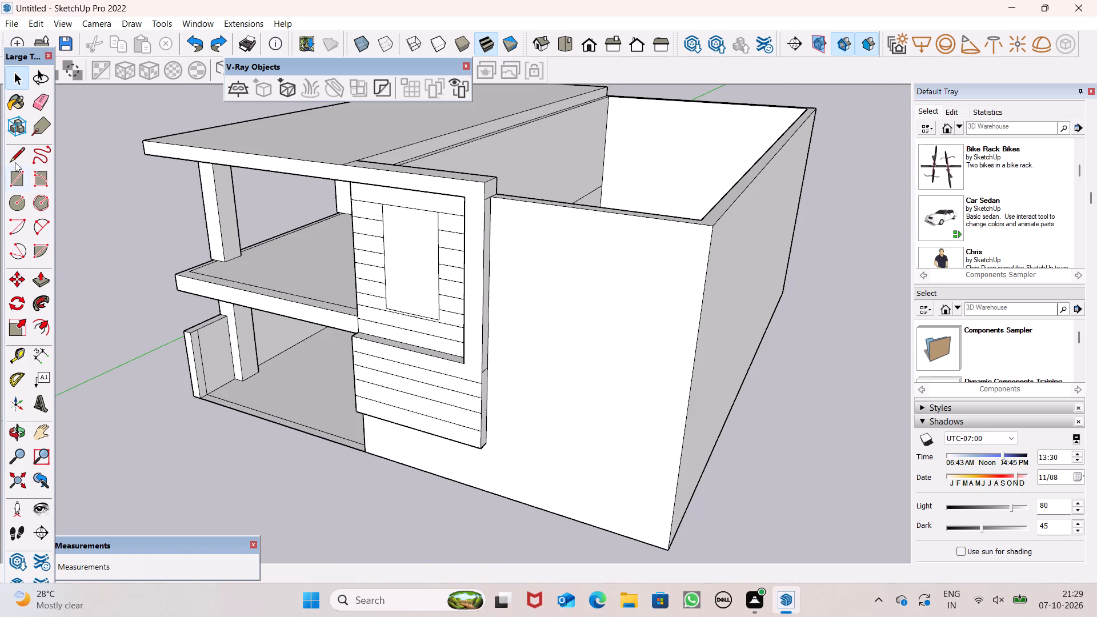
click(43, 278)
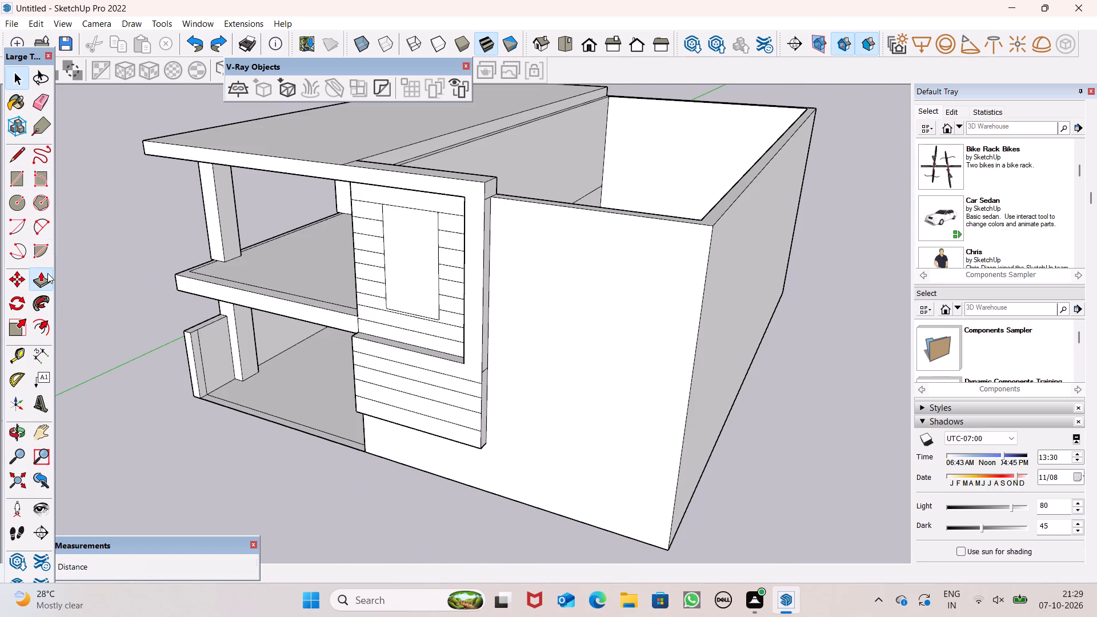
middle_drag(464, 165, 599, 289)
scroll(599, 289, up, 1)
scroll(435, 269, up, 5)
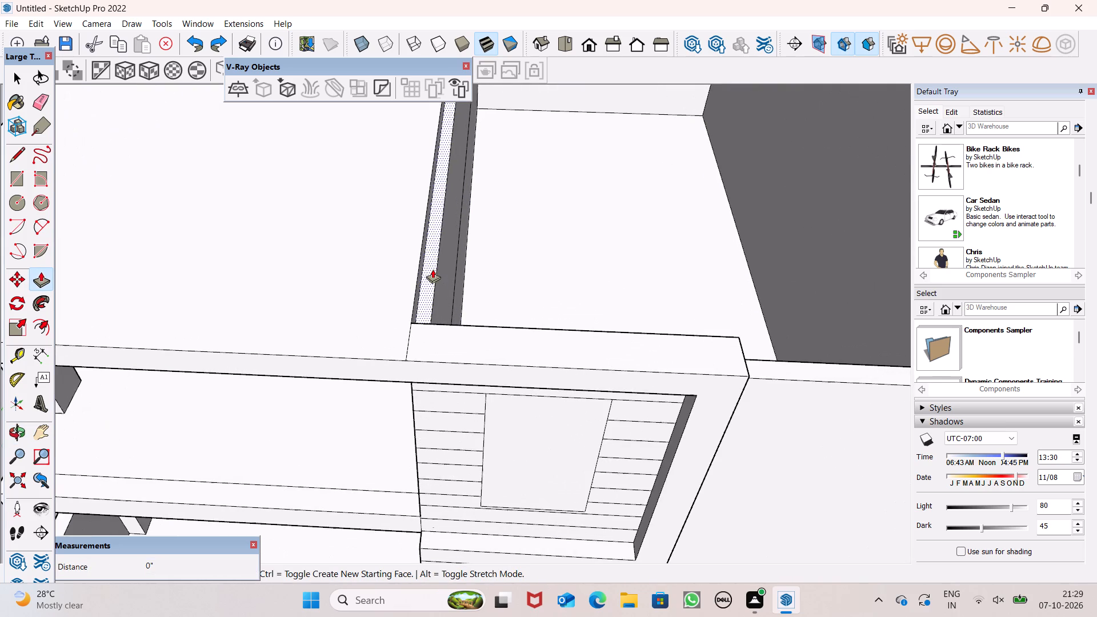
drag(428, 271, 392, 266)
scroll(401, 234, down, 6)
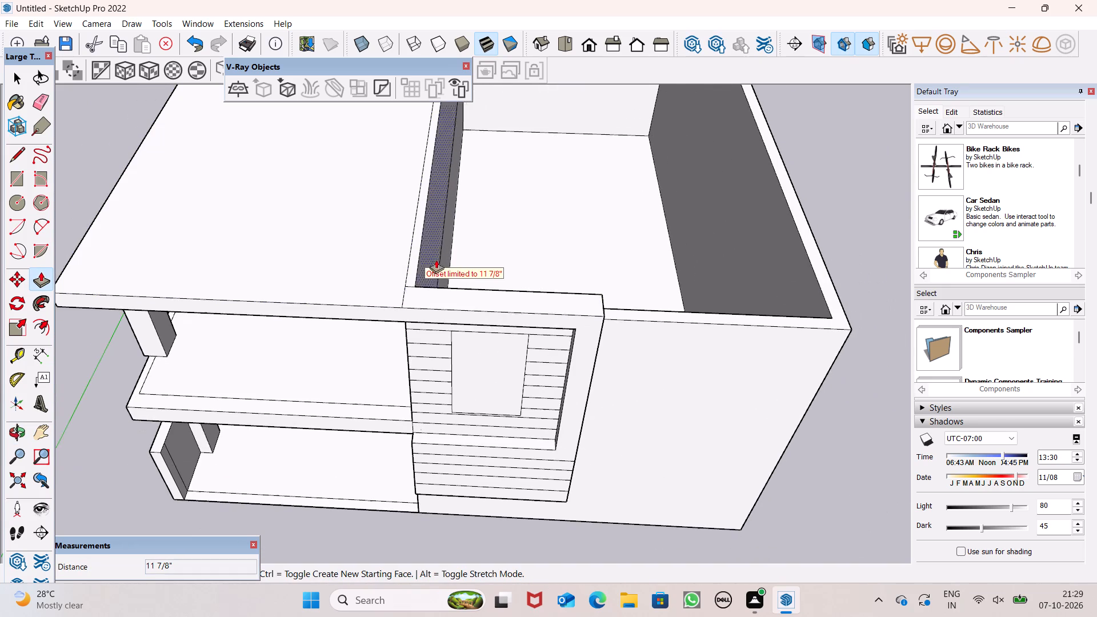
drag(672, 314, 592, 298)
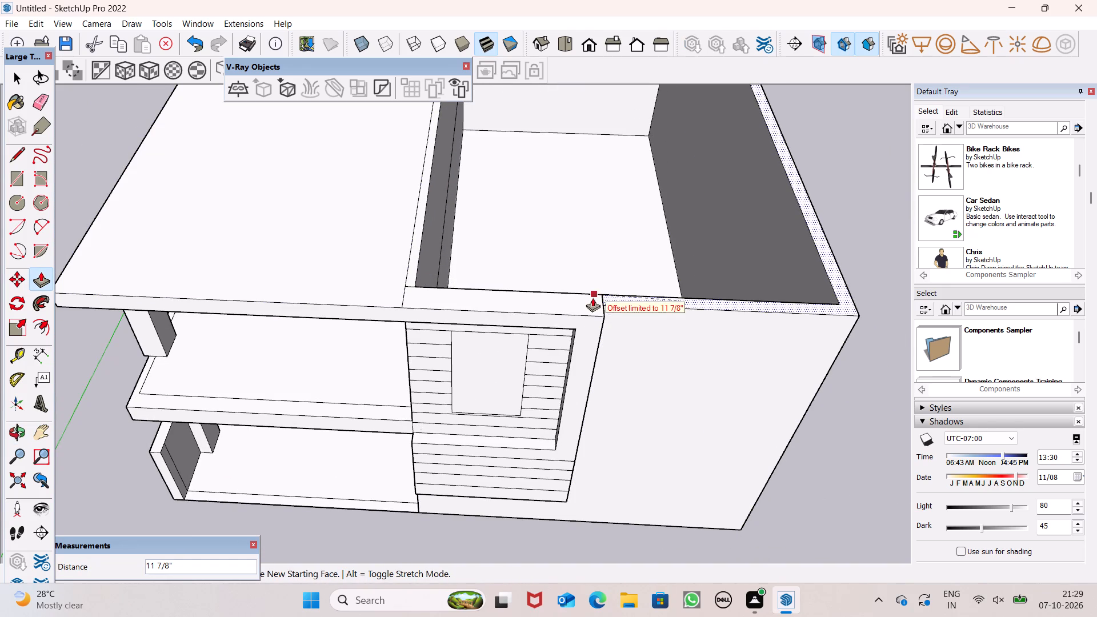
drag(592, 298, 584, 297)
Examine the raised wall tops of the open side block from a distance and up close from above.
scroll(562, 271, down, 4)
scroll(573, 289, up, 1)
scroll(573, 290, down, 9)
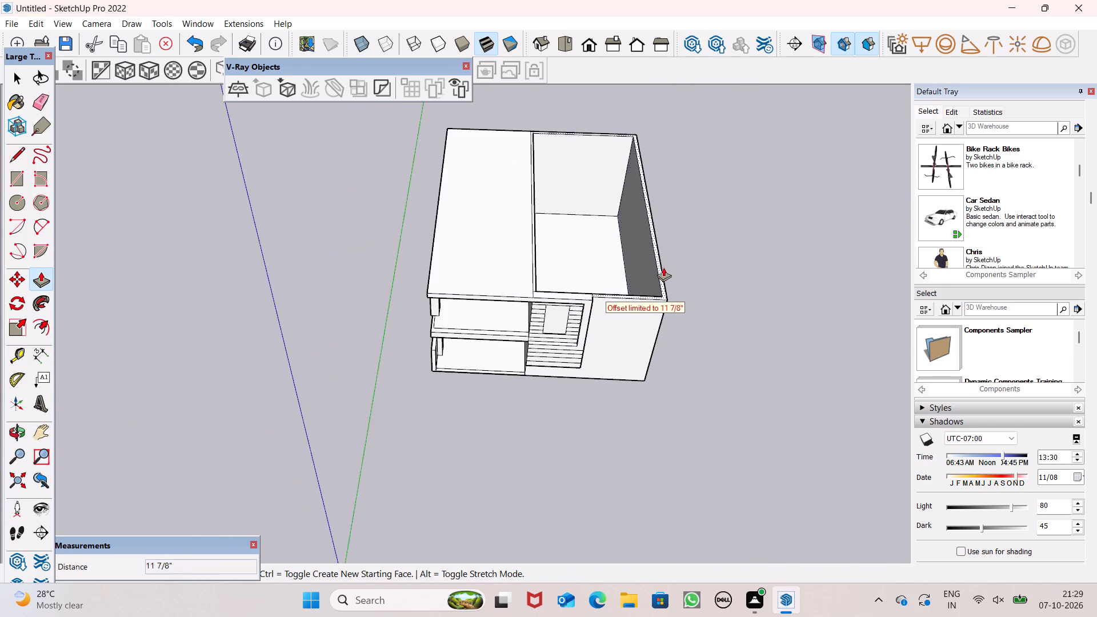
scroll(663, 267, up, 5)
middle_drag(660, 301, 604, 258)
scroll(568, 286, up, 3)
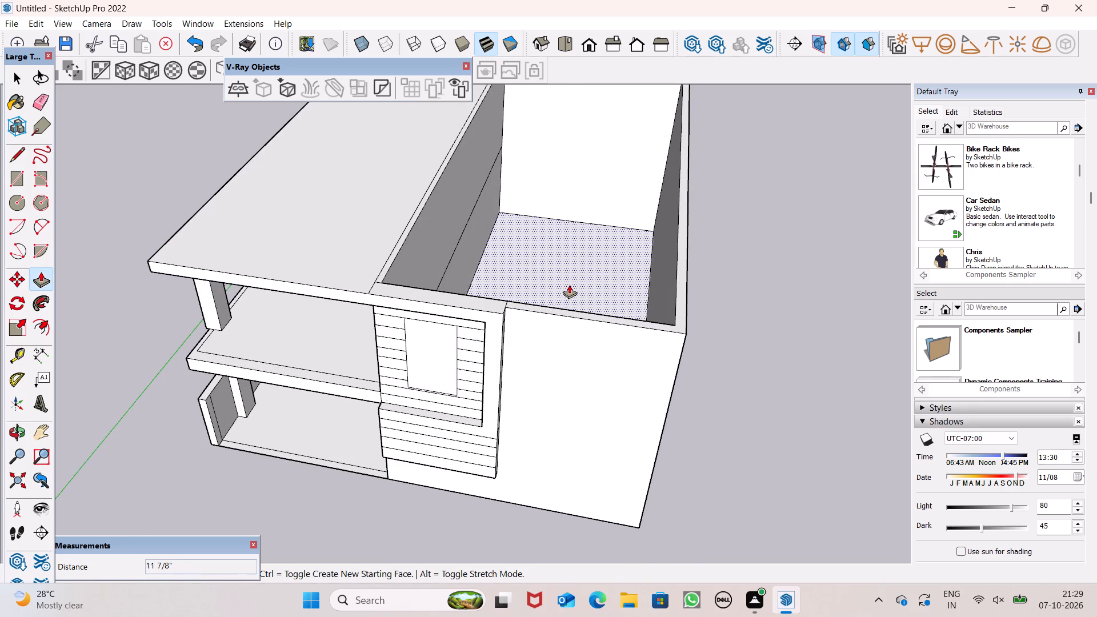
Erase the short seam line across the front wall top at the outer corner of the banded upper panel.
scroll(478, 324, up, 4)
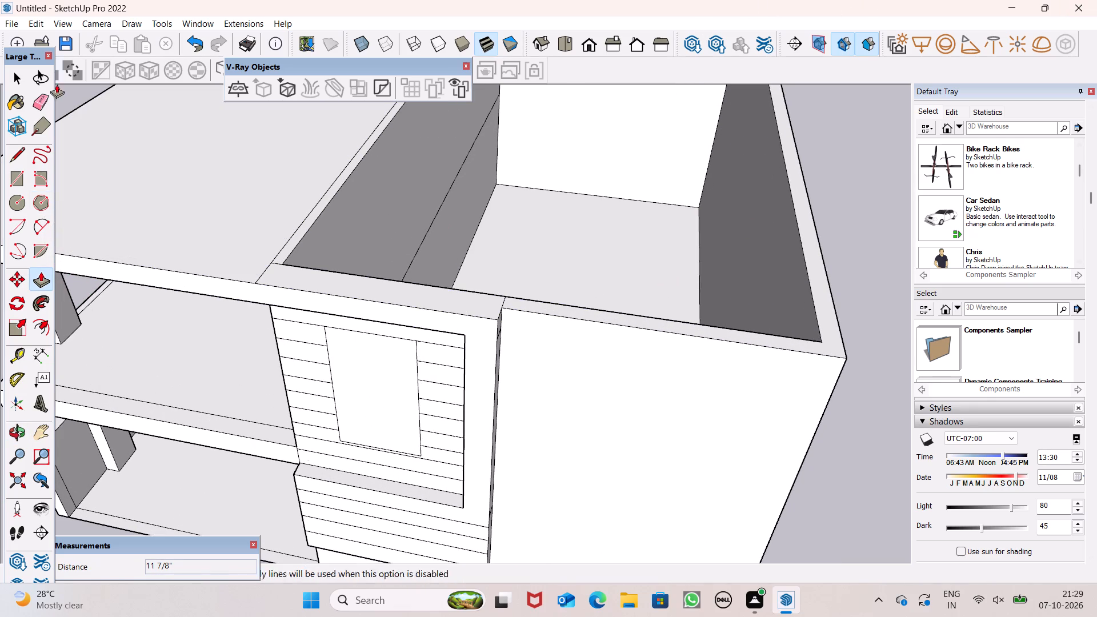
click(47, 99)
scroll(495, 286, up, 3)
scroll(488, 288, down, 1)
scroll(487, 289, up, 1)
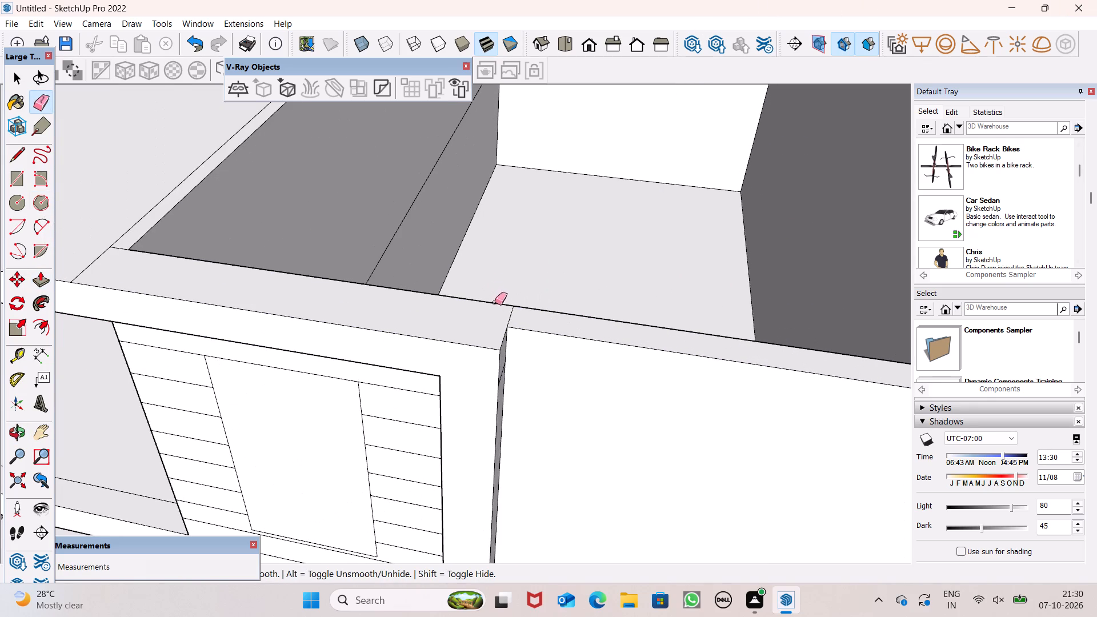
scroll(543, 387, up, 4)
drag(521, 297, 511, 297)
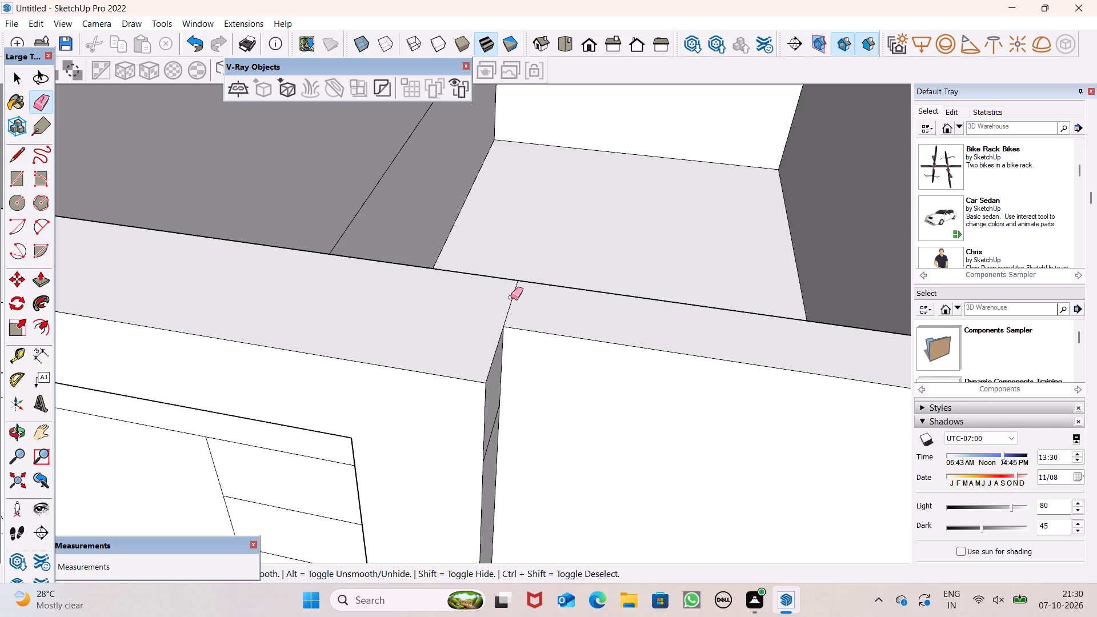
drag(511, 297, 510, 297)
Erase the short seam line where the inner wall strip meets the front wall top of the open side block.
scroll(846, 209, down, 2)
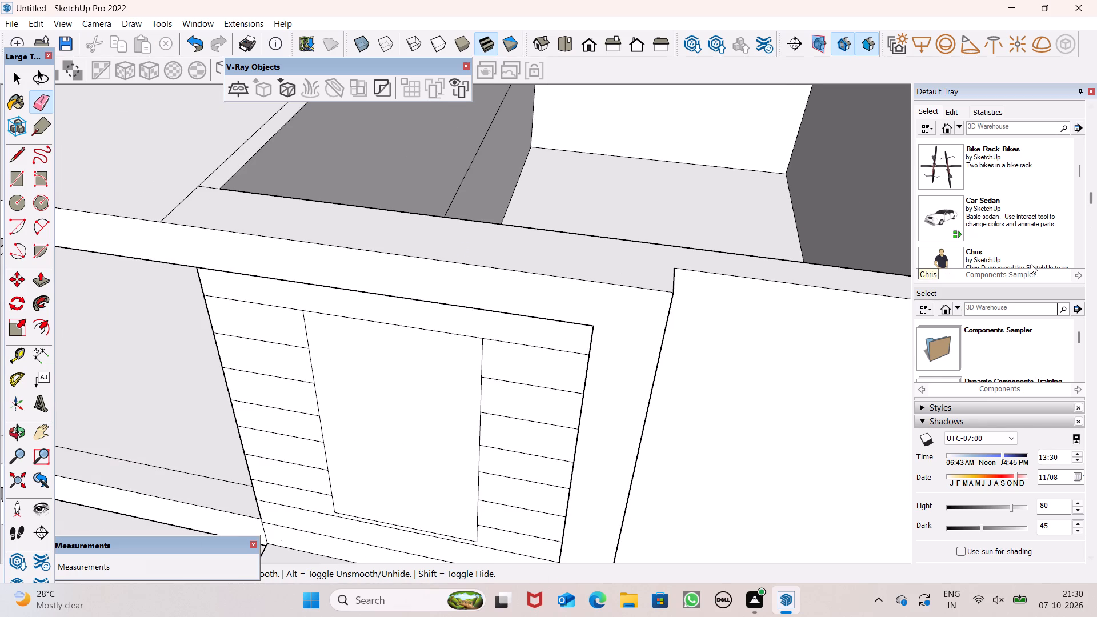
scroll(651, 252, down, 4)
scroll(607, 332, down, 8)
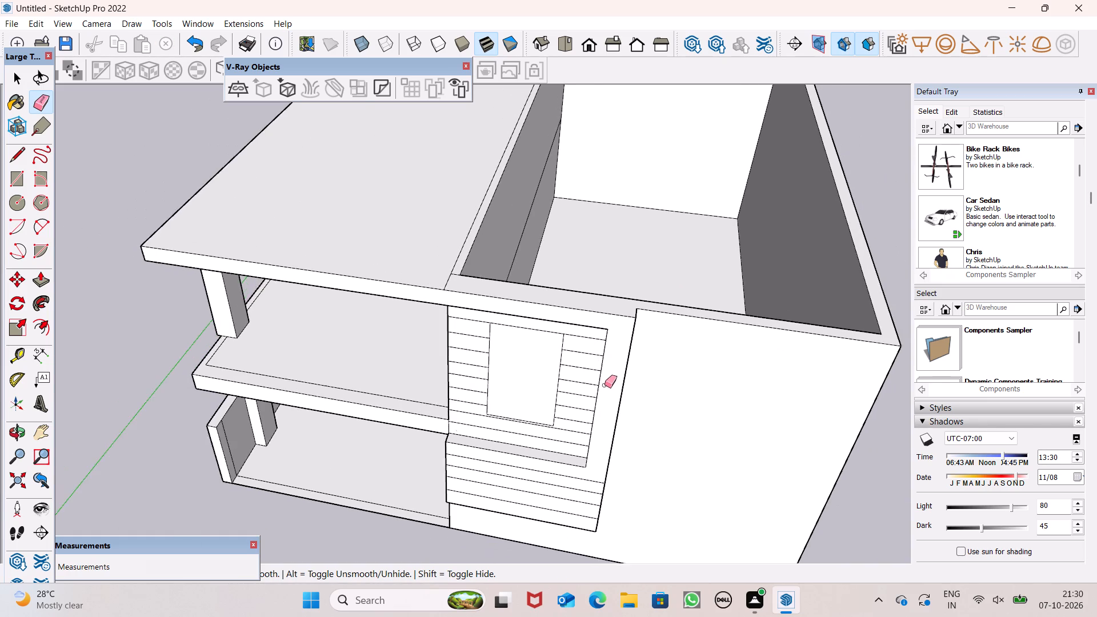
scroll(604, 385, down, 3)
middle_drag(630, 389, 639, 287)
scroll(584, 252, up, 5)
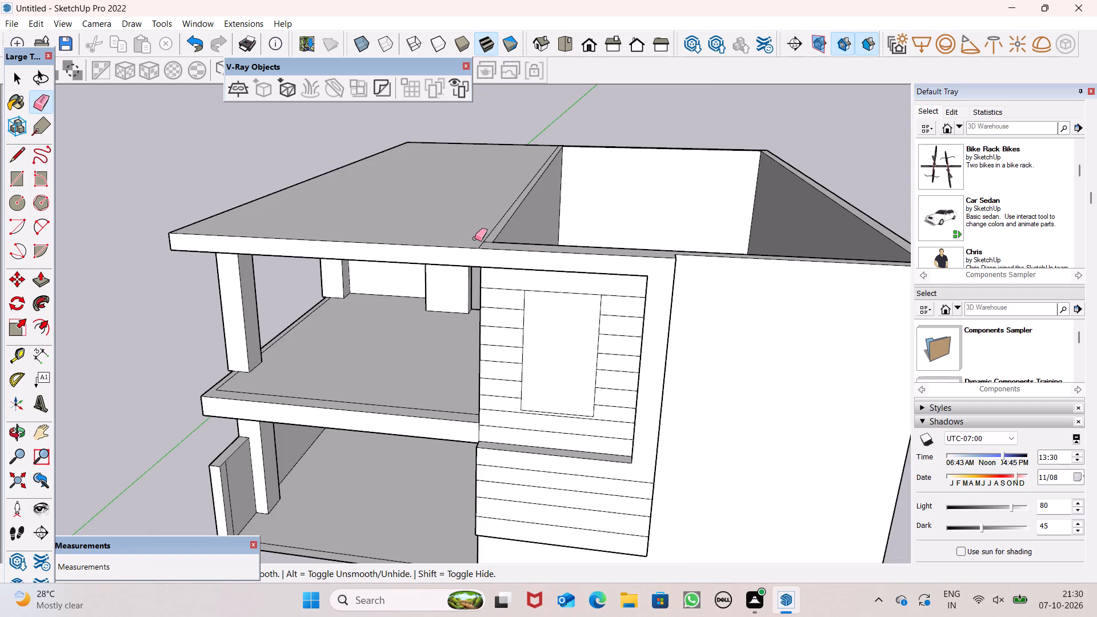
scroll(475, 238, up, 1)
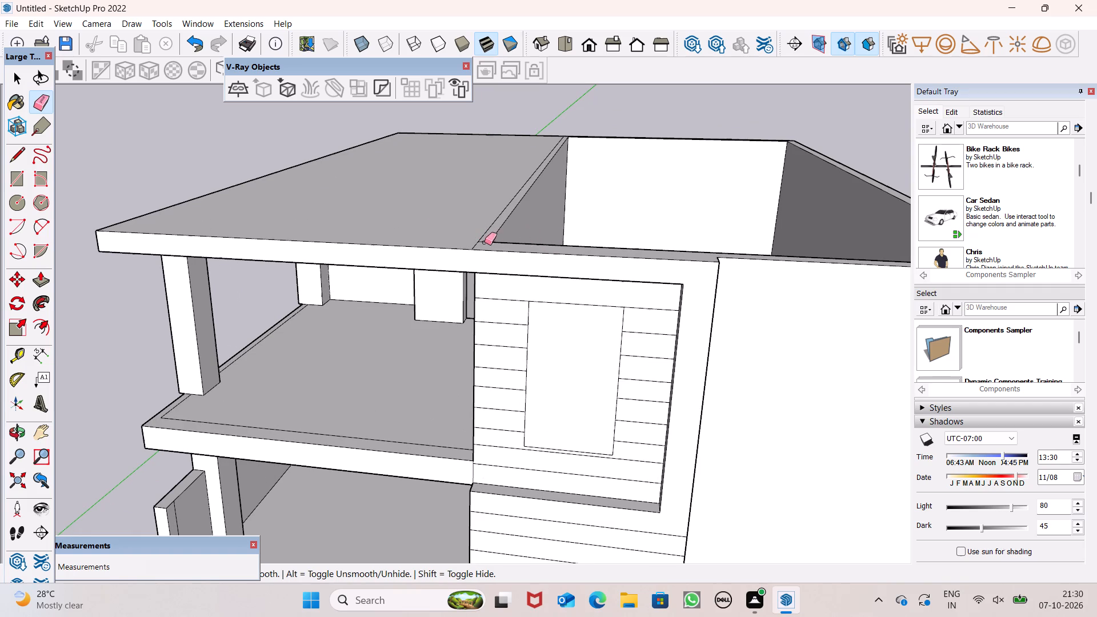
scroll(502, 246, up, 6)
click(475, 237)
drag(475, 234, 471, 241)
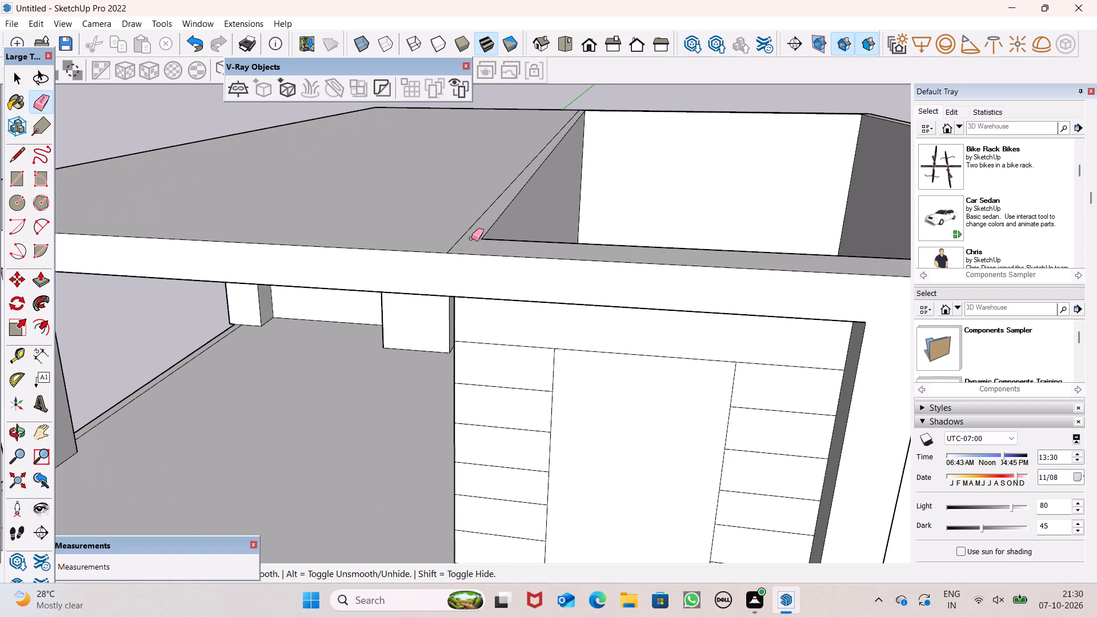
Examine the cleaned wall tops of the open side block from above and from a distance.
scroll(579, 228, down, 1)
scroll(590, 239, up, 1)
scroll(591, 241, down, 4)
middle_drag(656, 277, 668, 388)
scroll(628, 316, down, 5)
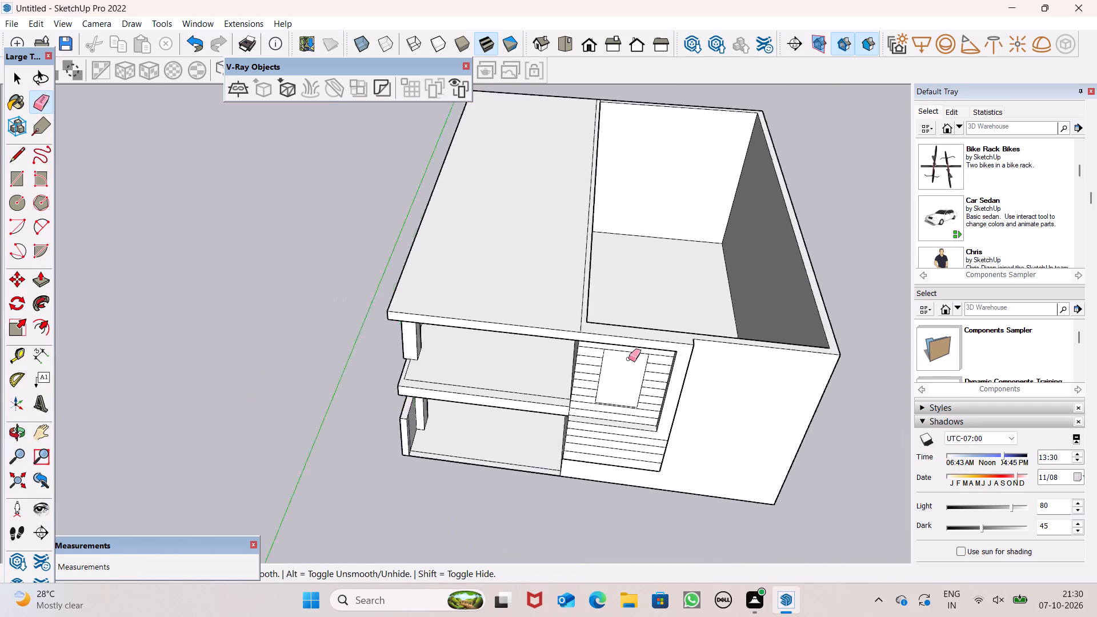
scroll(628, 359, down, 4)
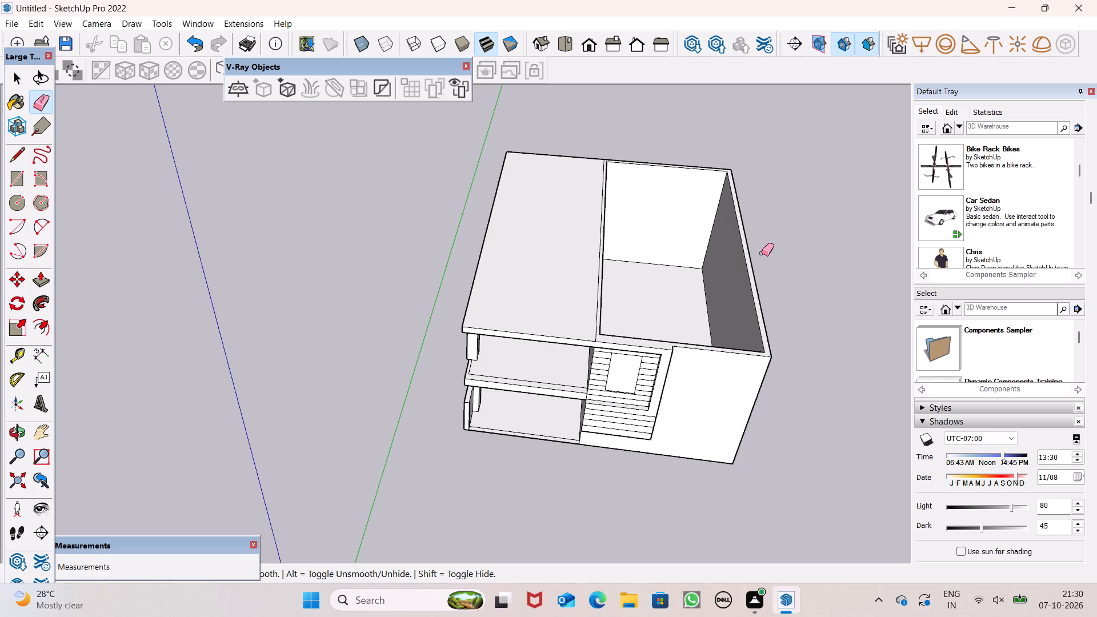
scroll(692, 356, up, 6)
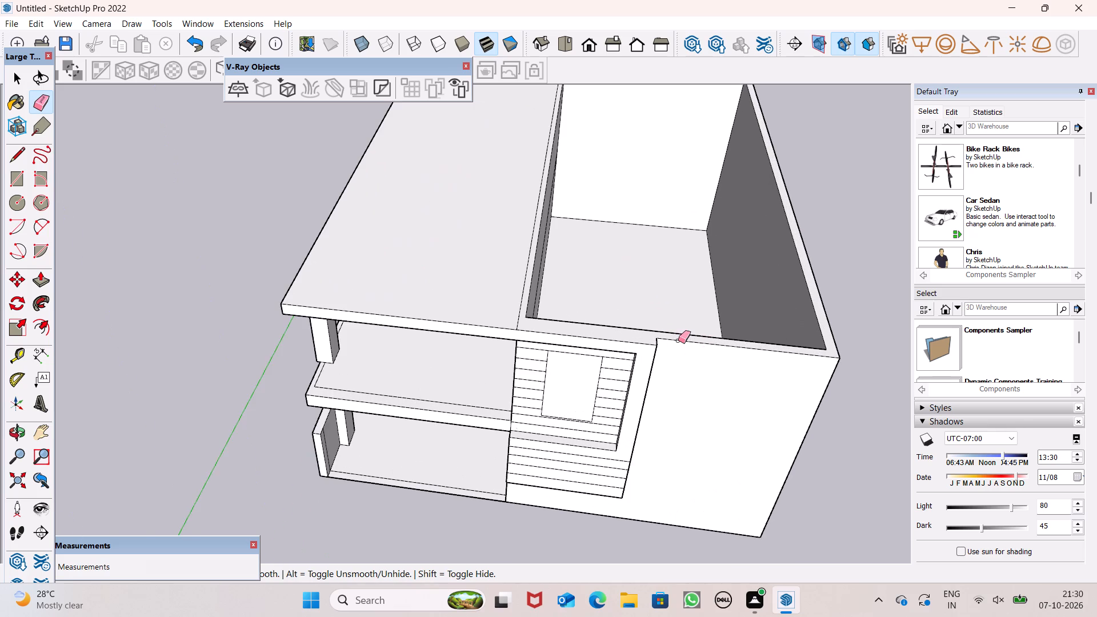
scroll(678, 340, up, 2)
scroll(675, 338, down, 1)
scroll(674, 337, up, 1)
Draw a line of about 9' 11 7/16" along the front wall top, from the panel's recessed corner to the inner strip's roof-side edge.
click(13, 154)
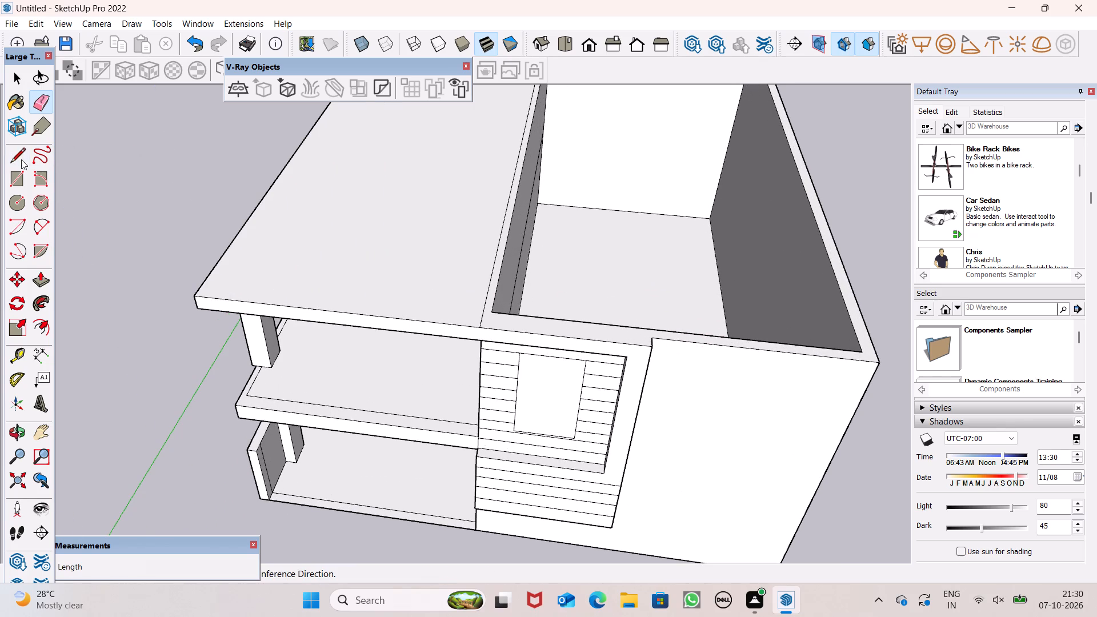
scroll(400, 250, up, 2)
scroll(437, 257, down, 1)
scroll(446, 259, up, 1)
scroll(722, 352, up, 1)
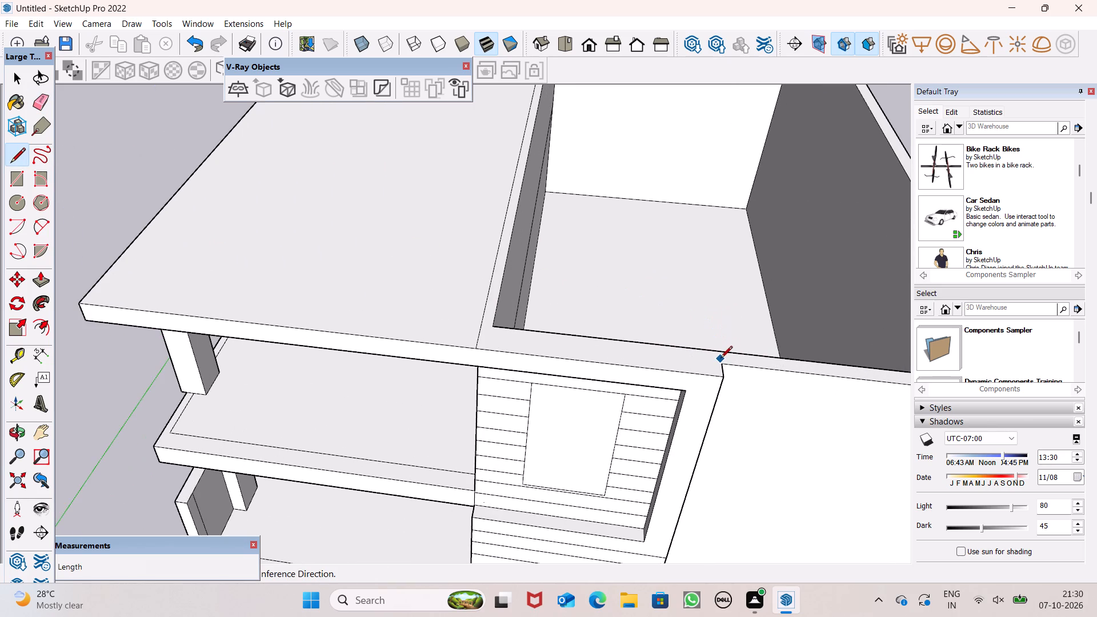
scroll(720, 359, up, 3)
double_click(725, 368)
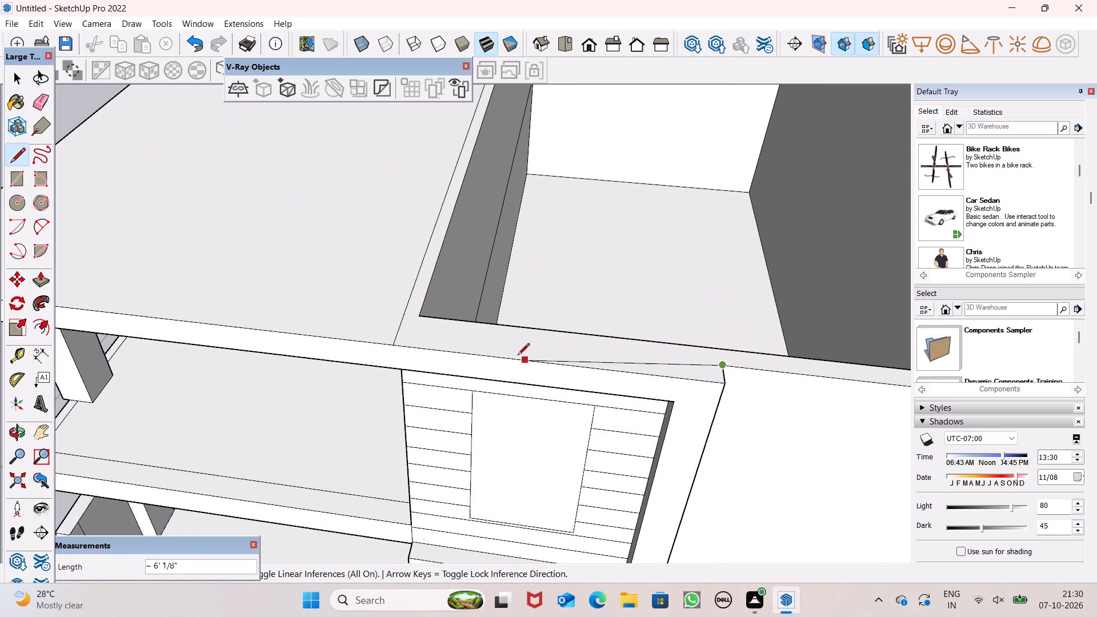
click(402, 324)
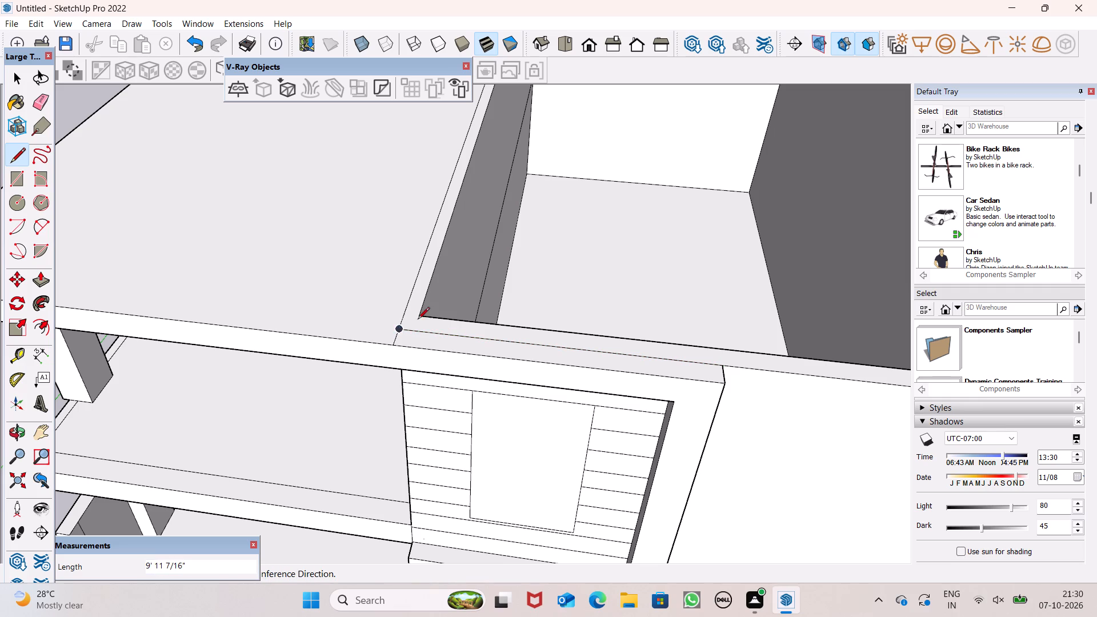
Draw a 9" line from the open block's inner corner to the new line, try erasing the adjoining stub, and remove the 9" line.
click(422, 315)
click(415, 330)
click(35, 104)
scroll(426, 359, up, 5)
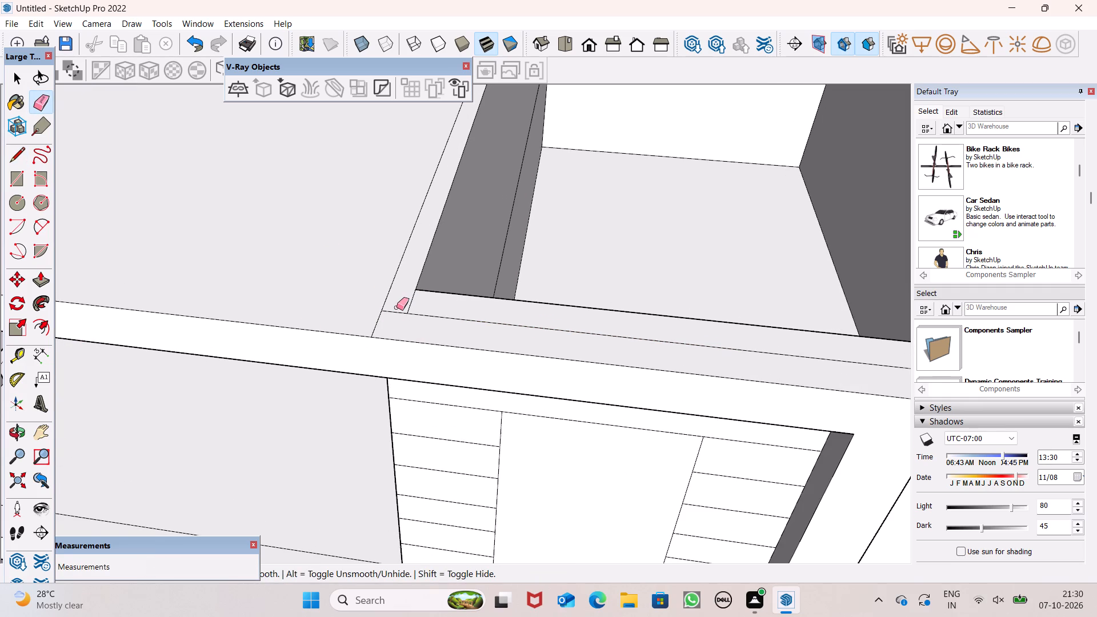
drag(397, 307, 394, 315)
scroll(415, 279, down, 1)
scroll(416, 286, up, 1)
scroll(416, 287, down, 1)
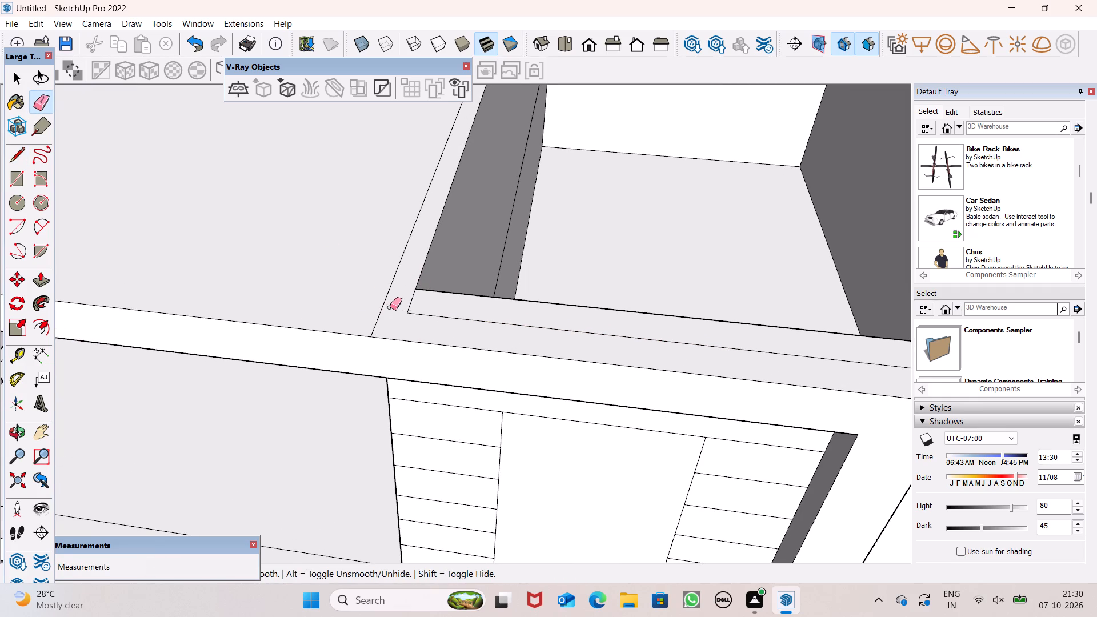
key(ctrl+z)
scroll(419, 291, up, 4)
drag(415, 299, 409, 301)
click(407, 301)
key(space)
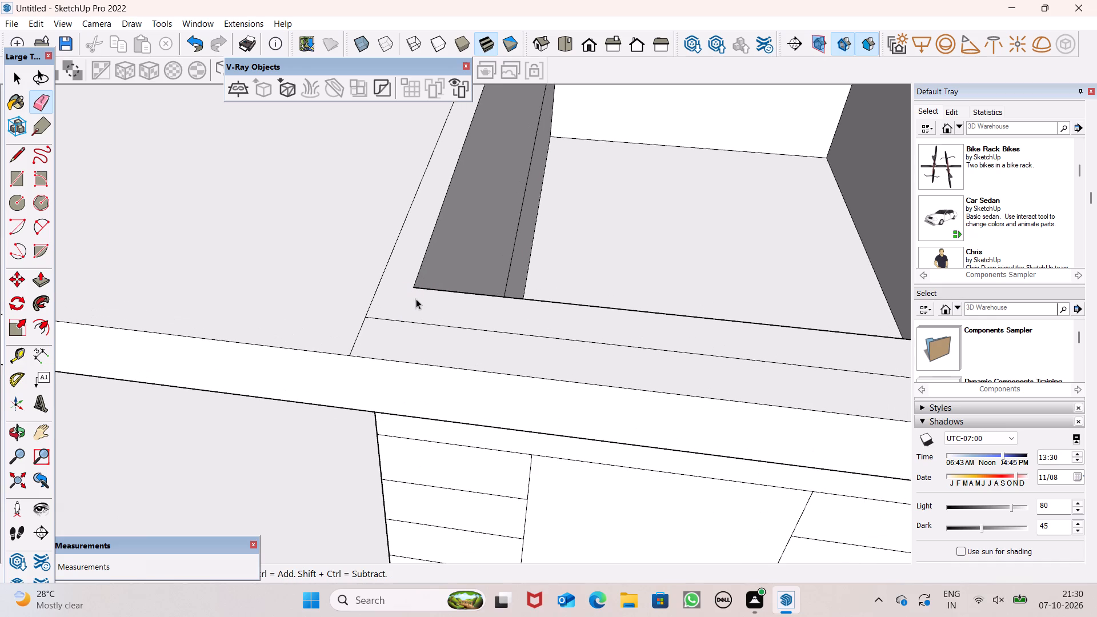
Examine the divided front wall top and the whole house from above and from the front.
key(space)
scroll(435, 303, down, 6)
scroll(375, 342, down, 7)
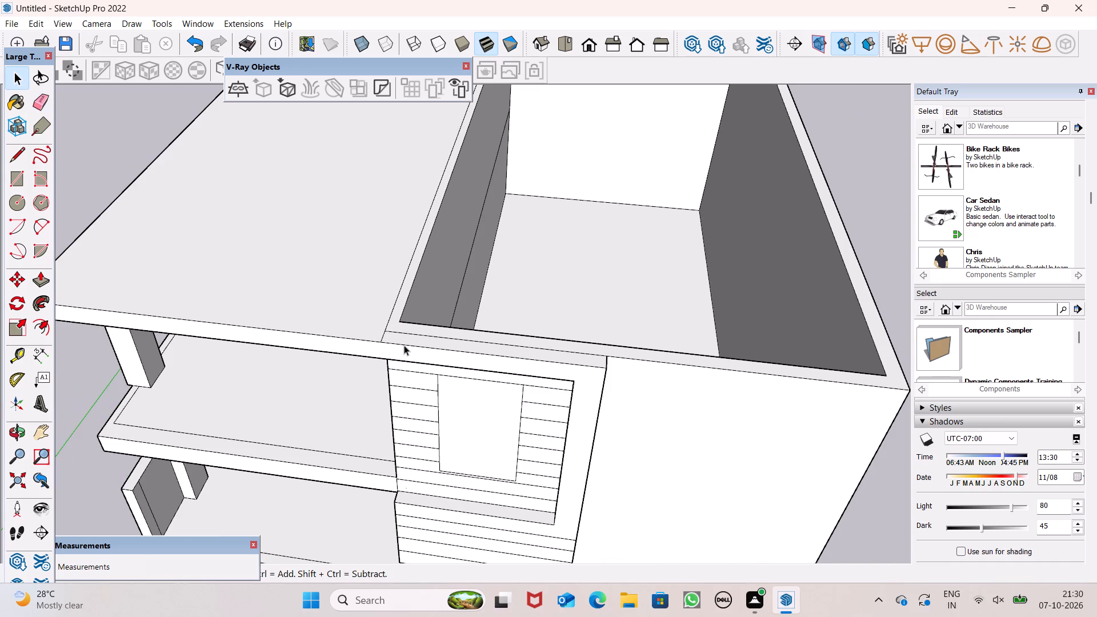
scroll(425, 273, down, 4)
scroll(449, 328, down, 4)
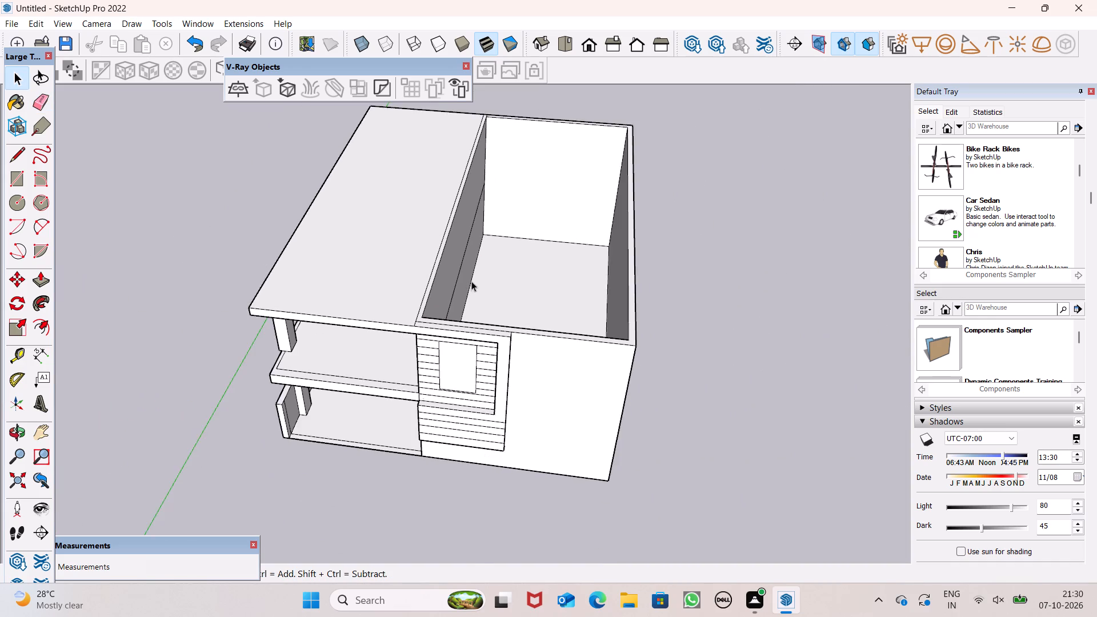
scroll(474, 282, down, 5)
middle_drag(570, 295, 565, 174)
scroll(496, 218, up, 4)
scroll(397, 261, up, 5)
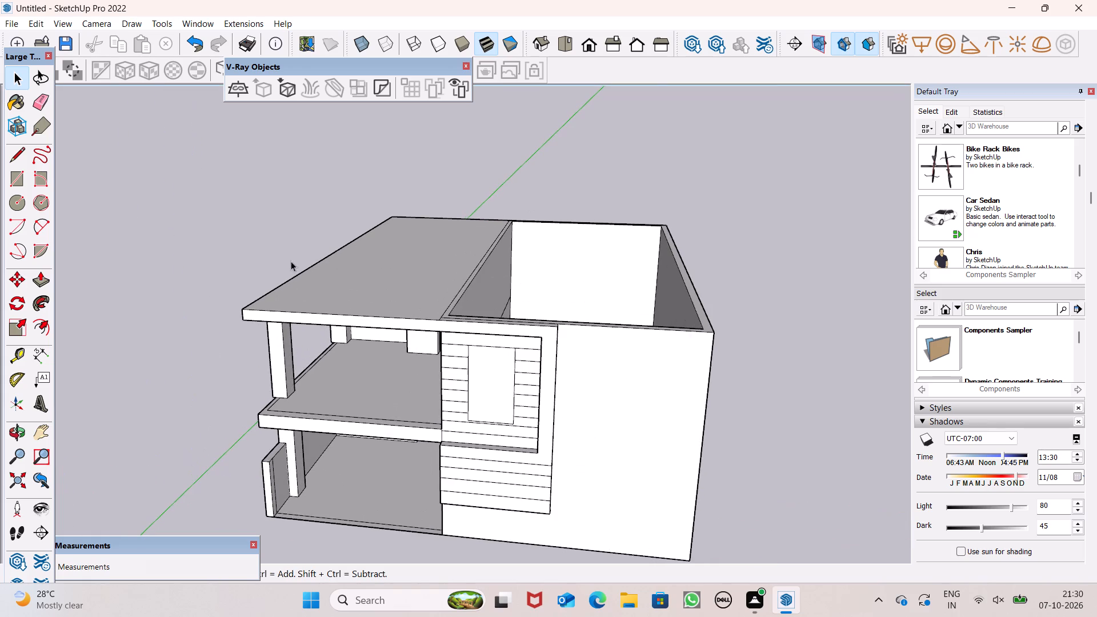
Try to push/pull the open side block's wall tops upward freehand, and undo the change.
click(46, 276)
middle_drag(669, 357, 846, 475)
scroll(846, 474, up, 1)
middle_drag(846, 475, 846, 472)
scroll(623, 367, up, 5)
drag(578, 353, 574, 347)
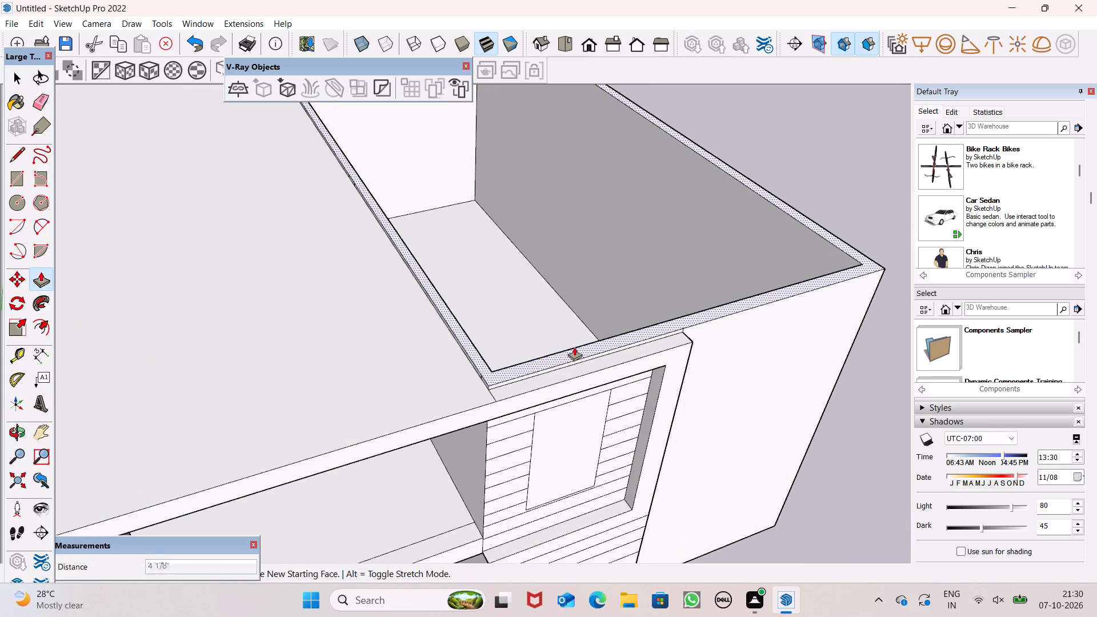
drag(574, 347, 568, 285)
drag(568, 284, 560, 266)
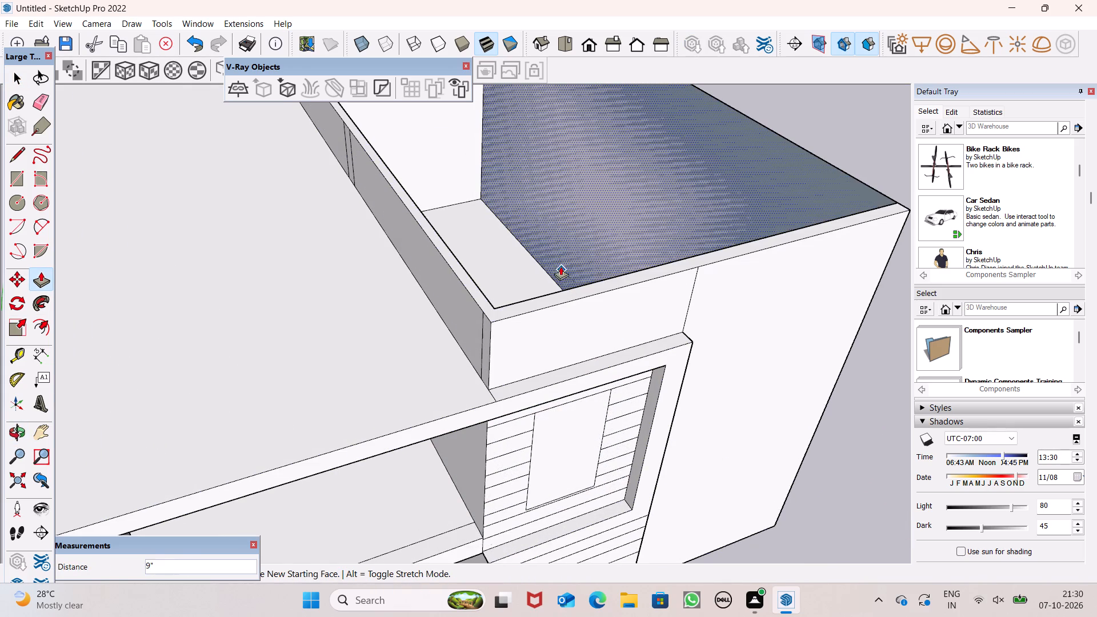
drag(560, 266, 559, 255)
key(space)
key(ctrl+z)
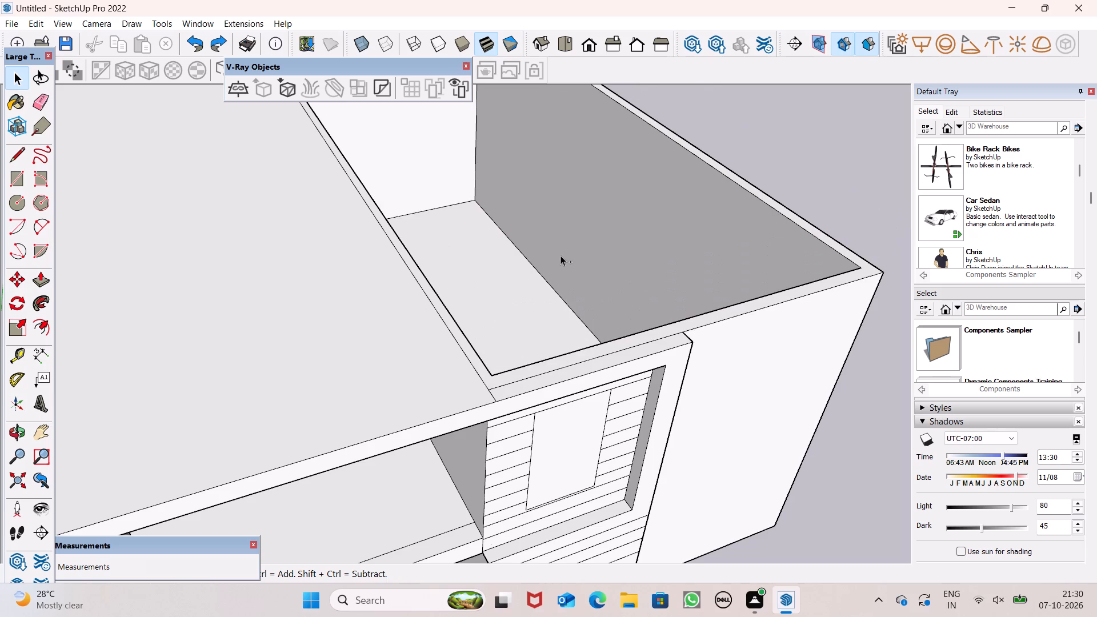
Raise the continuous wall tops around the open side block by 10' to form the upper storey walls.
scroll(602, 282, down, 5)
scroll(663, 275, down, 2)
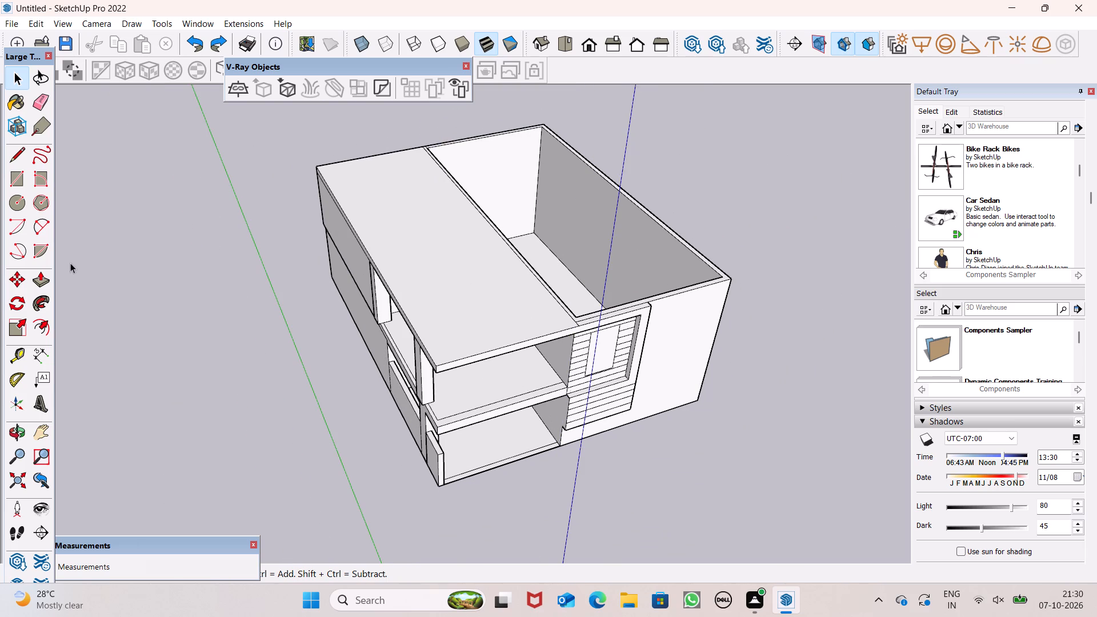
click(46, 282)
scroll(527, 336, up, 6)
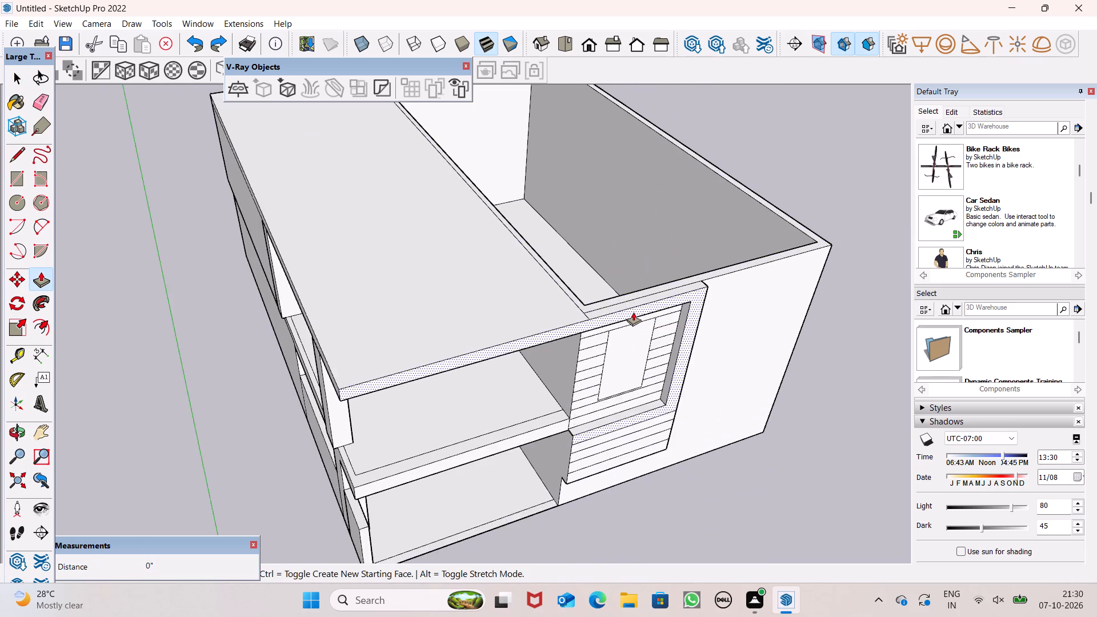
scroll(543, 294, up, 2)
scroll(544, 319, down, 5)
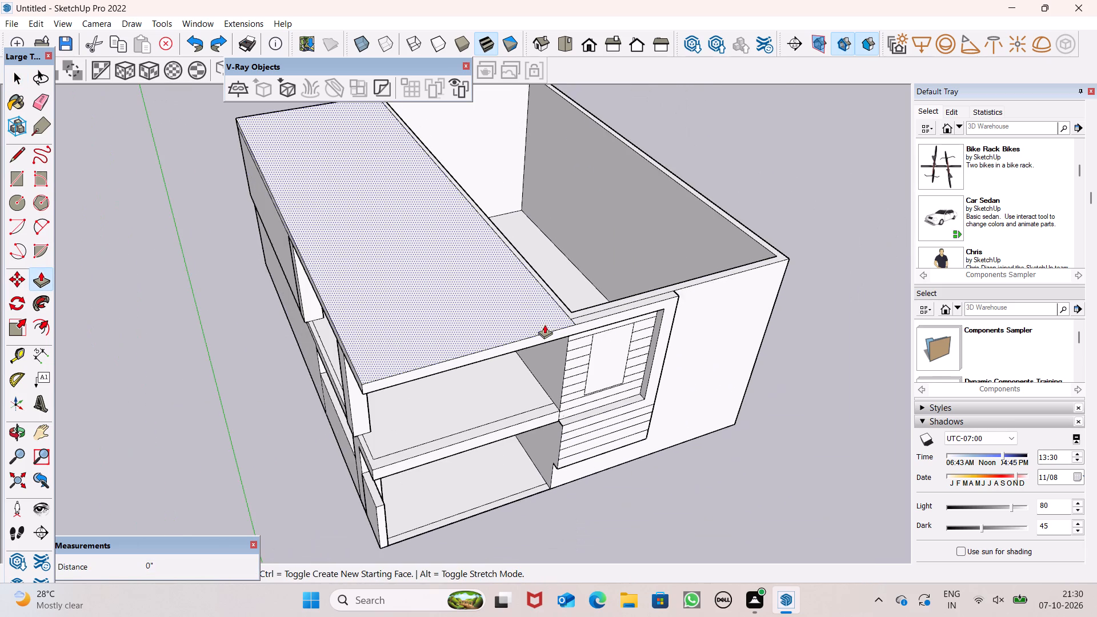
scroll(605, 289, up, 7)
scroll(576, 346, down, 3)
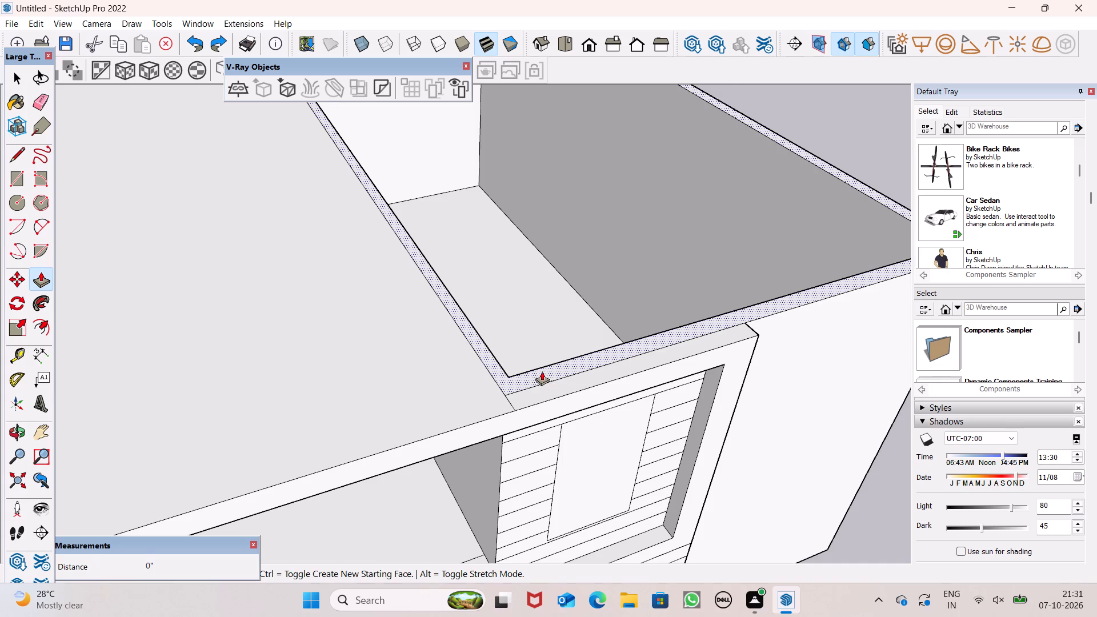
drag(542, 371, 570, 225)
text(10')
key(Return)
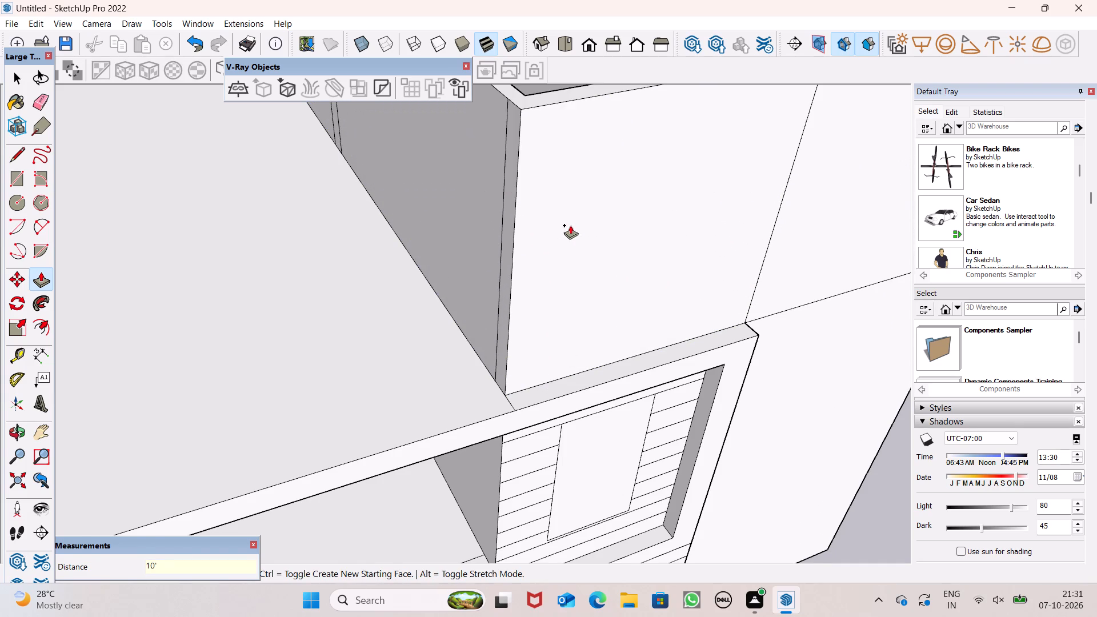
scroll(570, 238, down, 10)
scroll(592, 281, down, 5)
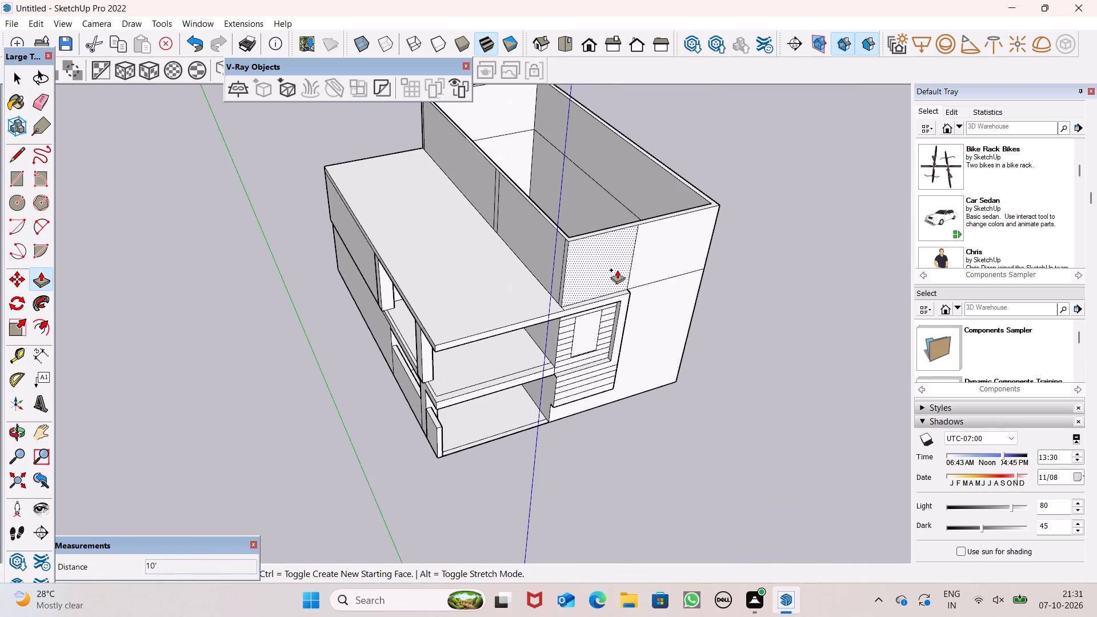
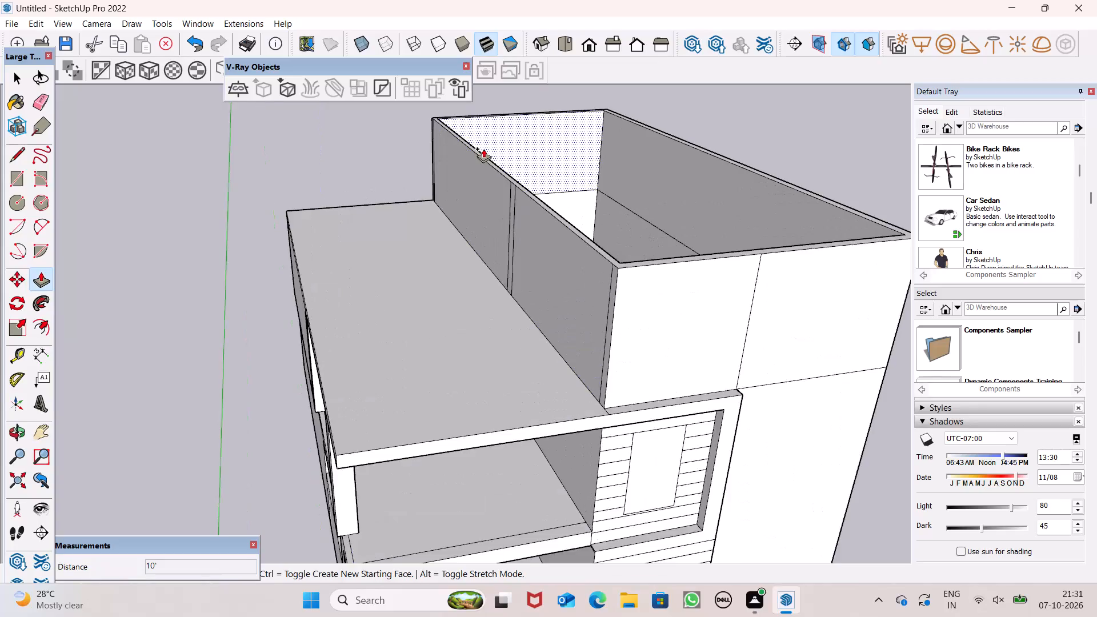
Push/Pull the narrow vertical strip midway along the top-floor wall outward over the terrace slab by about 6' 10".
scroll(483, 150, down, 2)
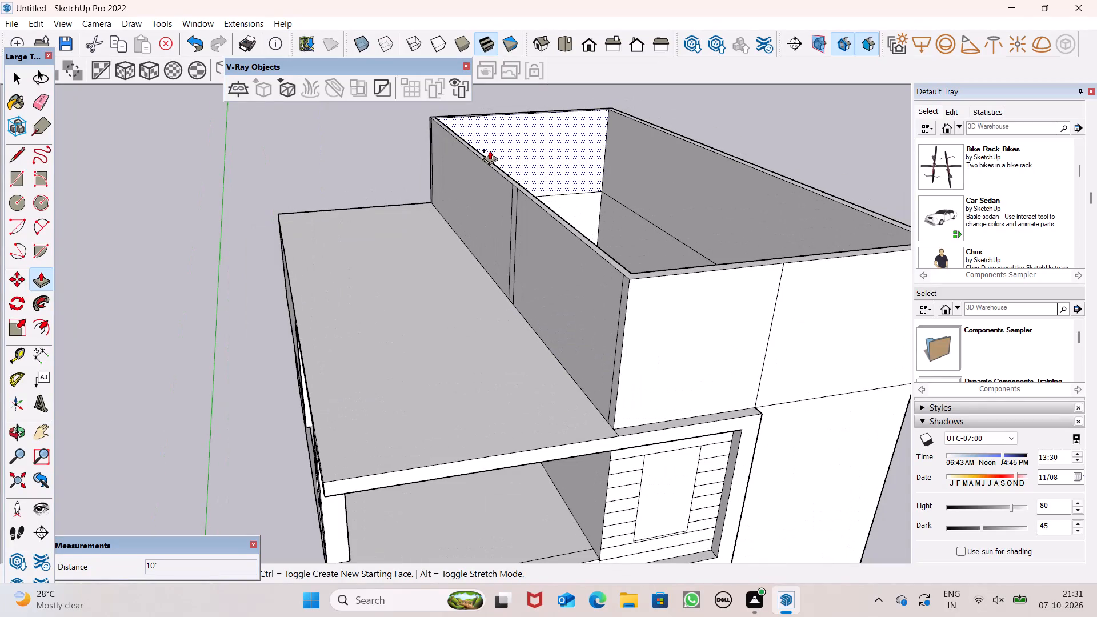
middle_drag(531, 261, 654, 281)
scroll(484, 225, up, 3)
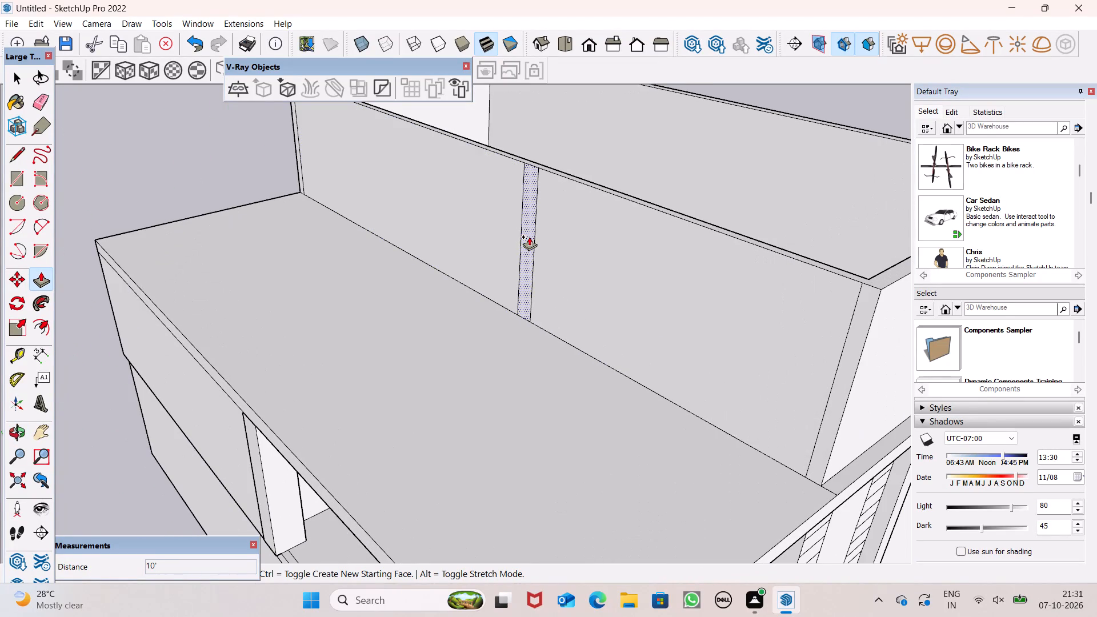
drag(529, 237, 445, 289)
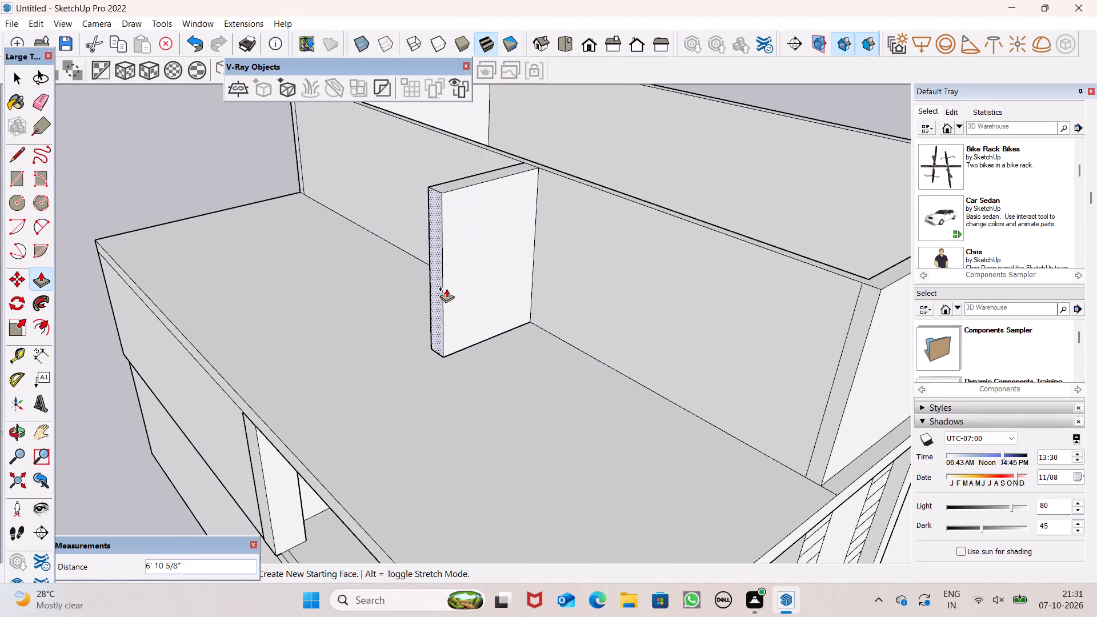
Push/Pull the narrow strip at the far end of the same wall outward to match the middle projection, 6' 10 1/8".
scroll(477, 261, up, 1)
scroll(478, 263, down, 12)
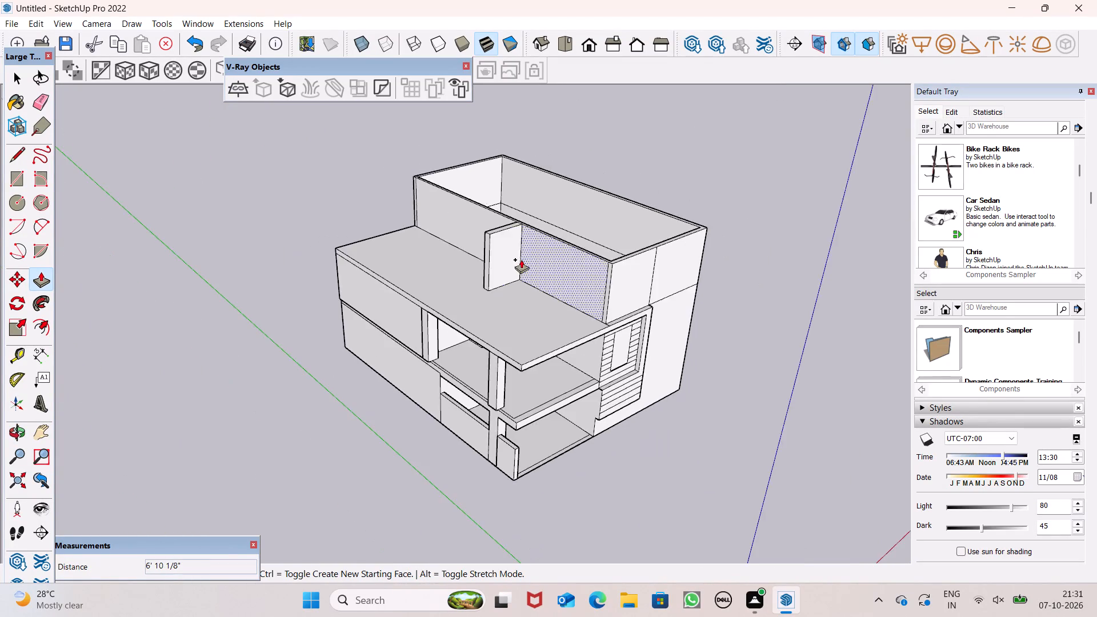
middle_drag(520, 259, 851, 266)
scroll(345, 247, up, 6)
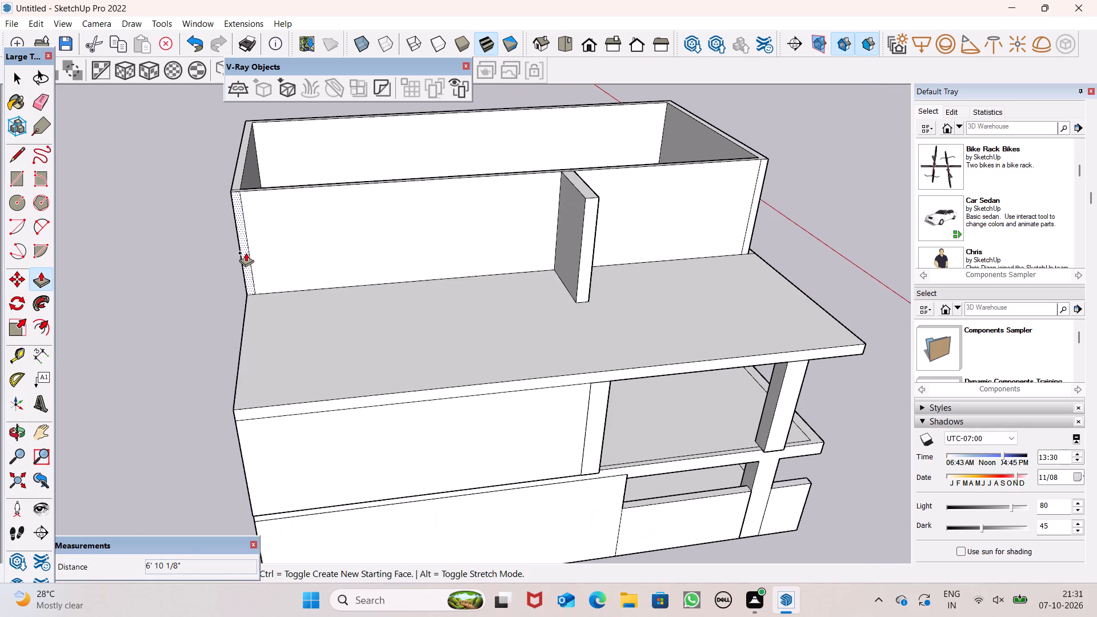
drag(246, 253, 554, 274)
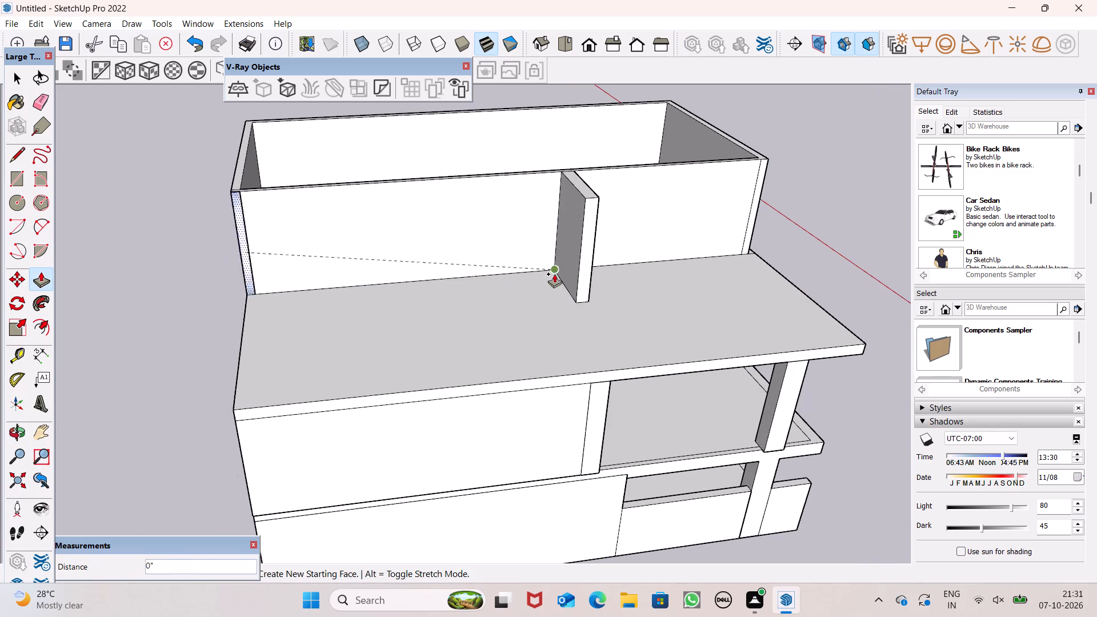
drag(554, 274, 578, 257)
Push/Pull the end projection's inner face along the wall to the middle projection, about 28' 8", forming one solid block.
scroll(487, 254, down, 4)
middle_drag(483, 264, 483, 279)
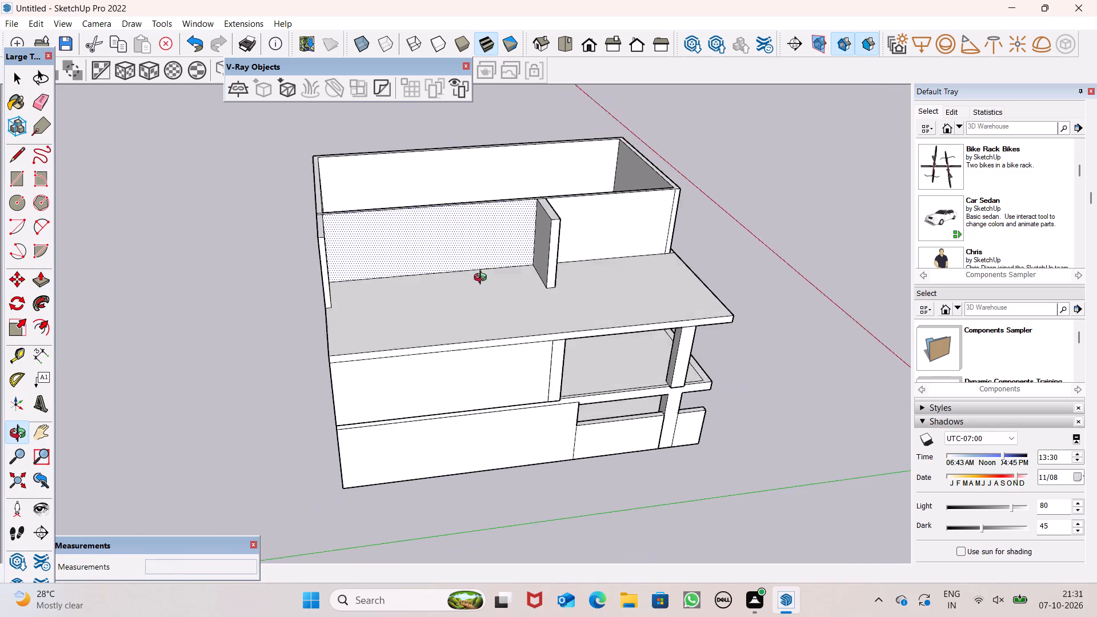
middle_drag(483, 279, 306, 259)
scroll(367, 257, up, 4)
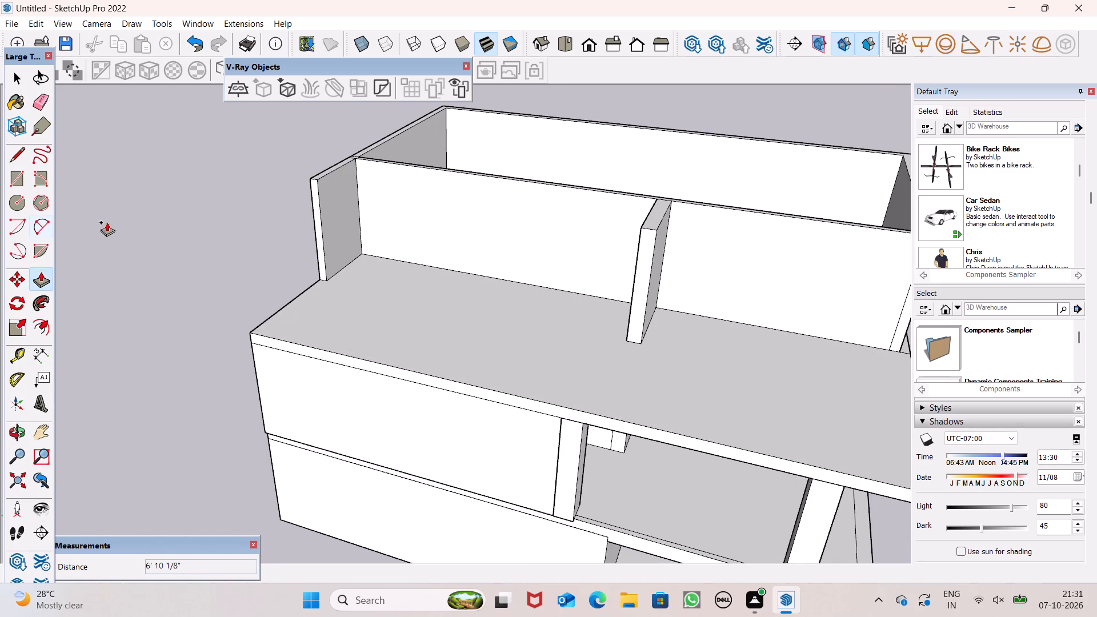
scroll(288, 245, down, 3)
middle_drag(352, 267, 296, 245)
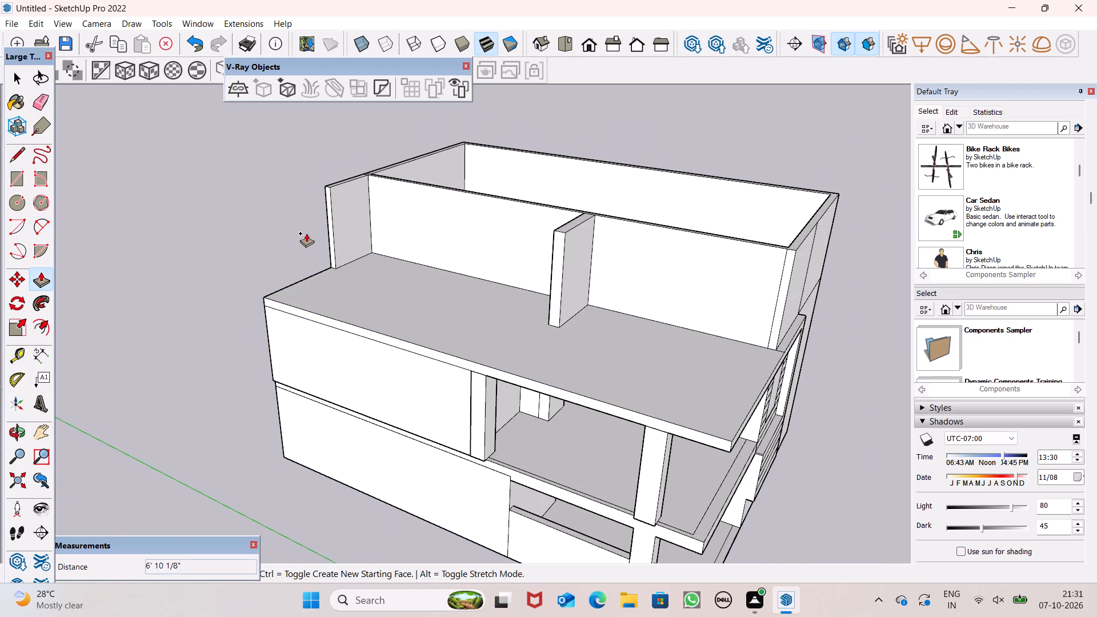
drag(351, 220, 369, 232)
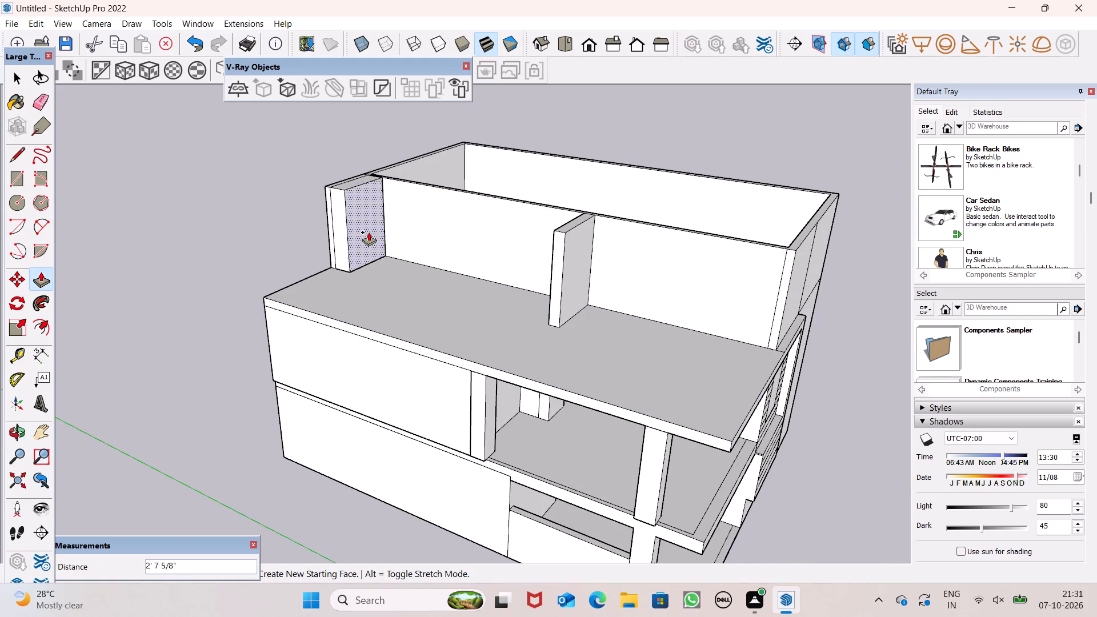
drag(369, 232, 551, 293)
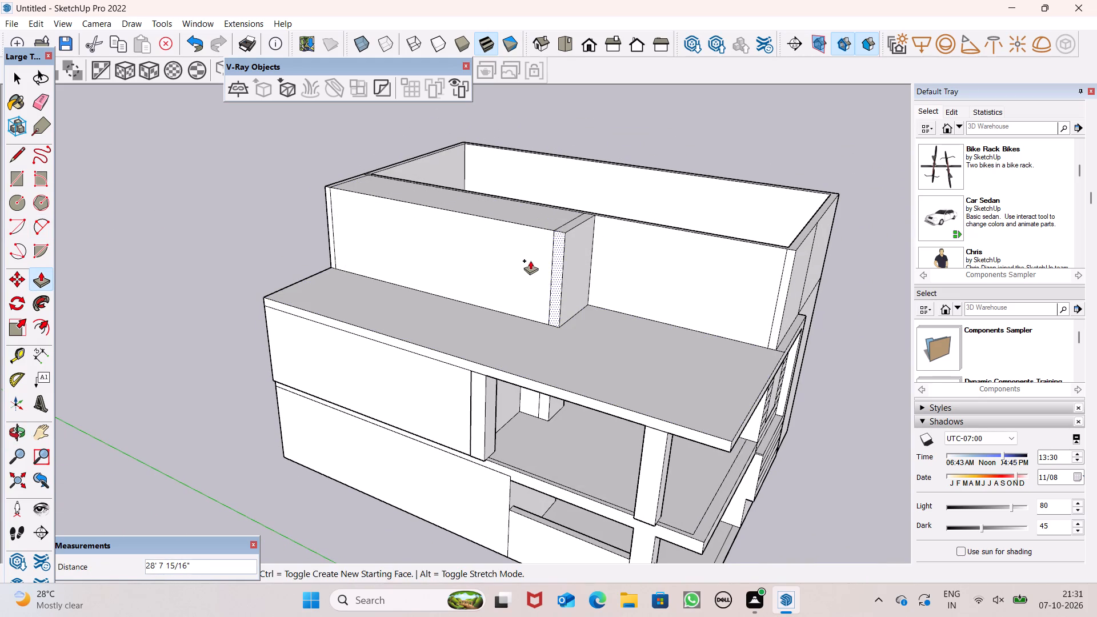
Erase the vertical seam near the outer end of the new block's terrace-facing side.
scroll(530, 261, down, 1)
key(space)
middle_drag(486, 244, 571, 255)
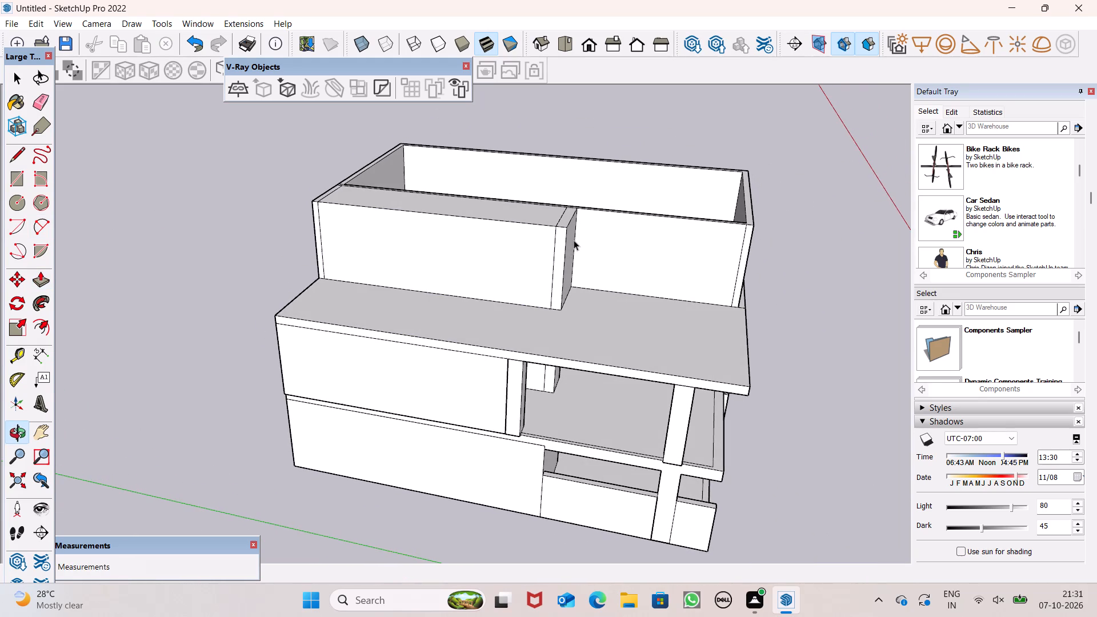
scroll(573, 240, up, 3)
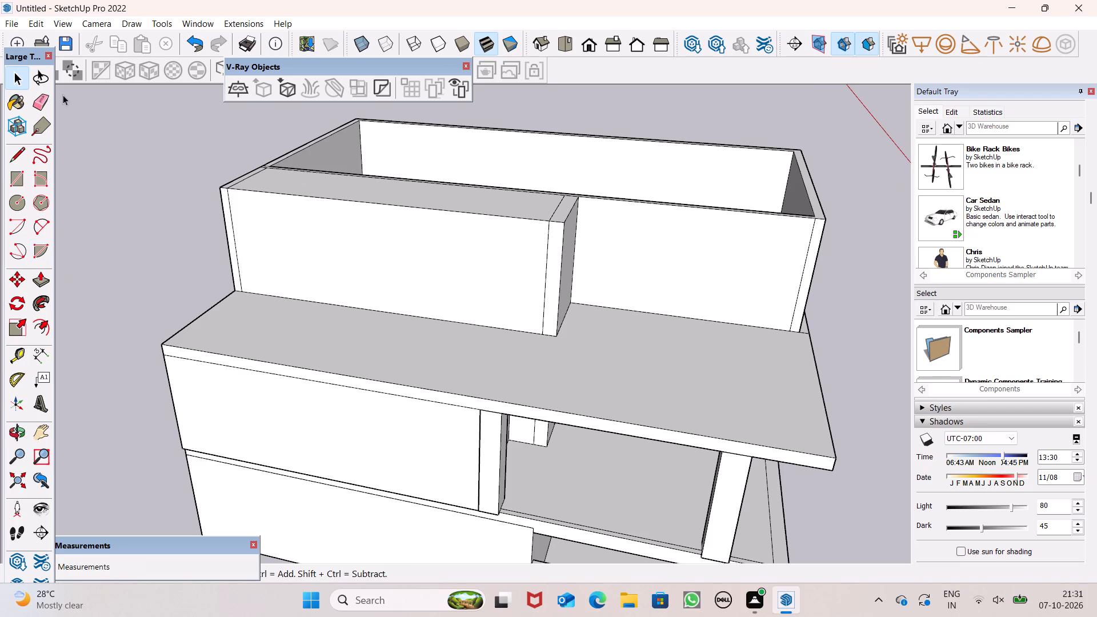
click(40, 105)
scroll(247, 217, up, 2)
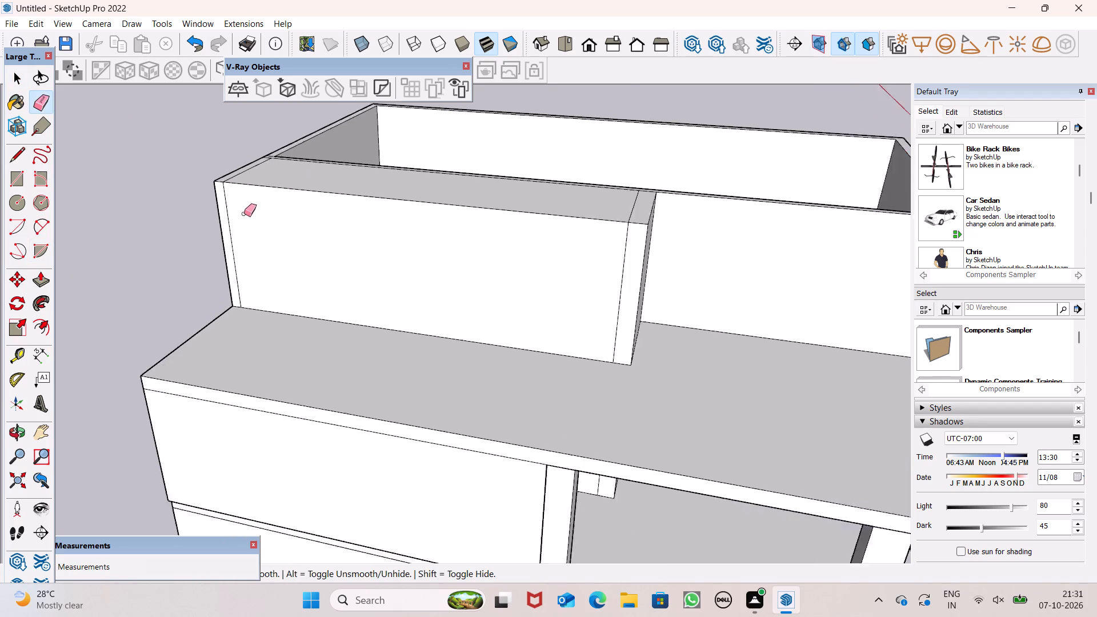
scroll(244, 214, up, 3)
middle_drag(241, 207, 356, 291)
drag(213, 219, 207, 221)
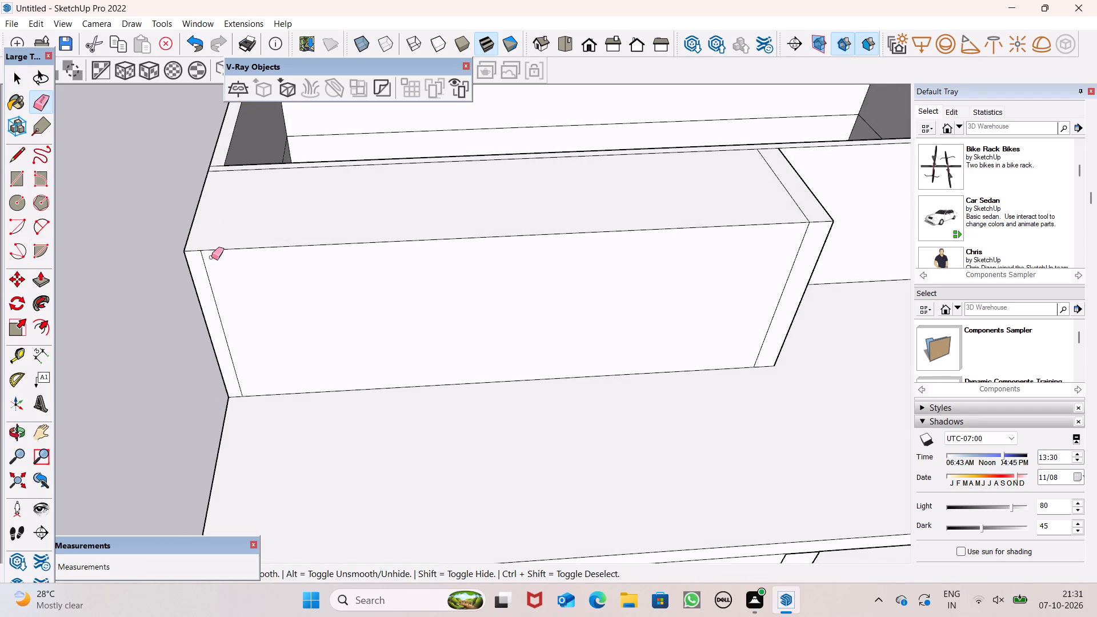
drag(213, 273, 202, 278)
Erase the remaining vertical seam beside the block's inner corner on its terrace-facing side.
scroll(219, 241, down, 2)
scroll(219, 241, up, 1)
scroll(219, 241, down, 1)
scroll(207, 265, up, 1)
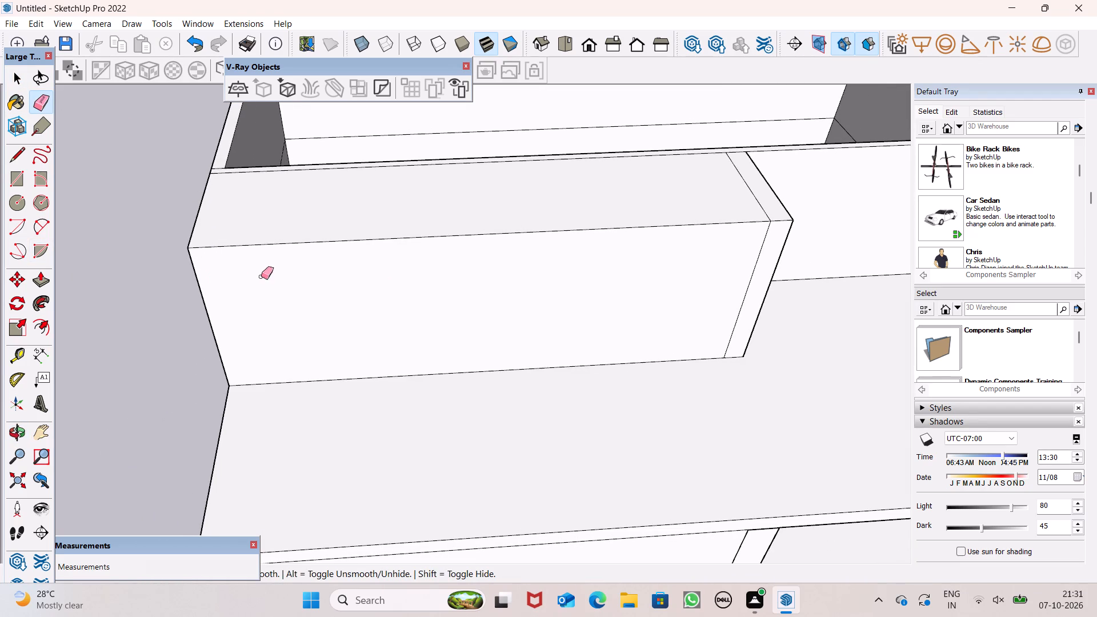
scroll(269, 255, down, 3)
scroll(425, 272, down, 6)
middle_drag(542, 265, 278, 191)
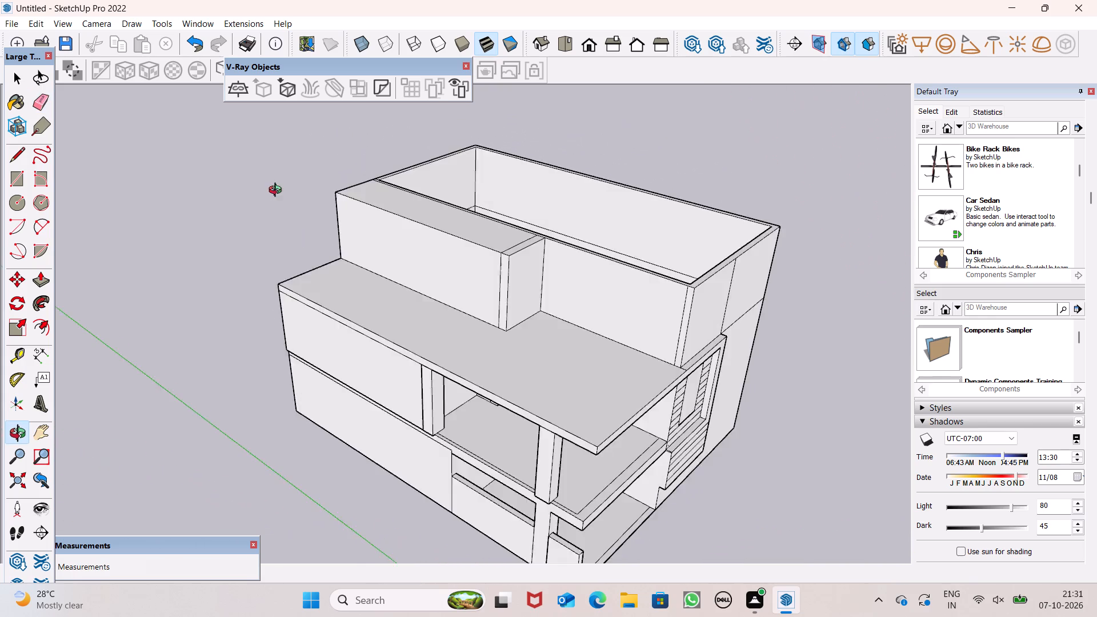
middle_drag(278, 191, 235, 189)
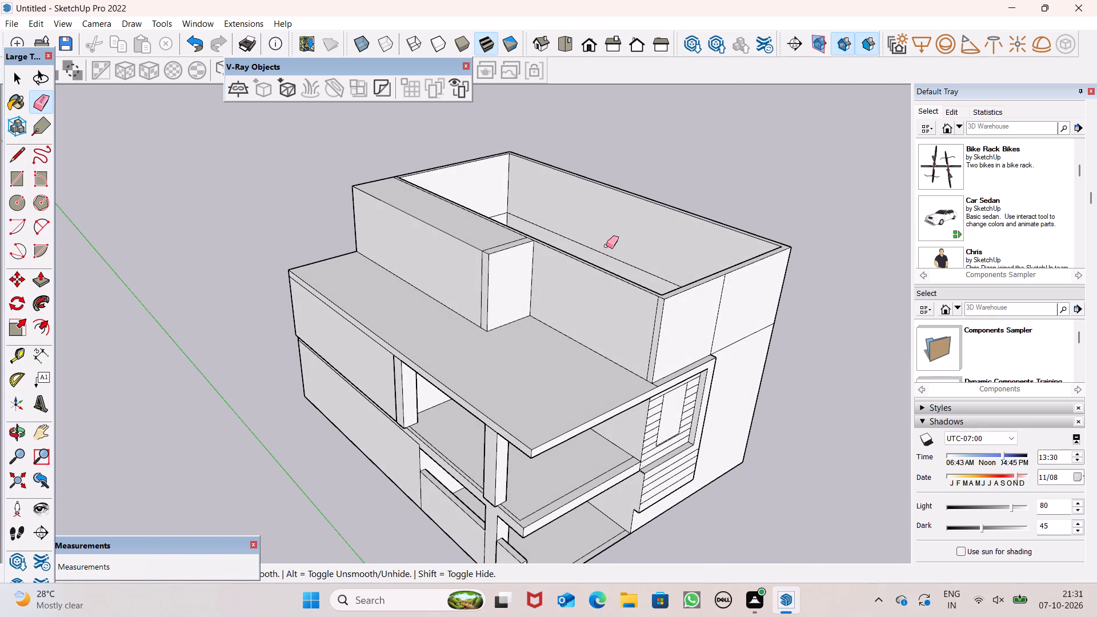
middle_drag(633, 251, 541, 222)
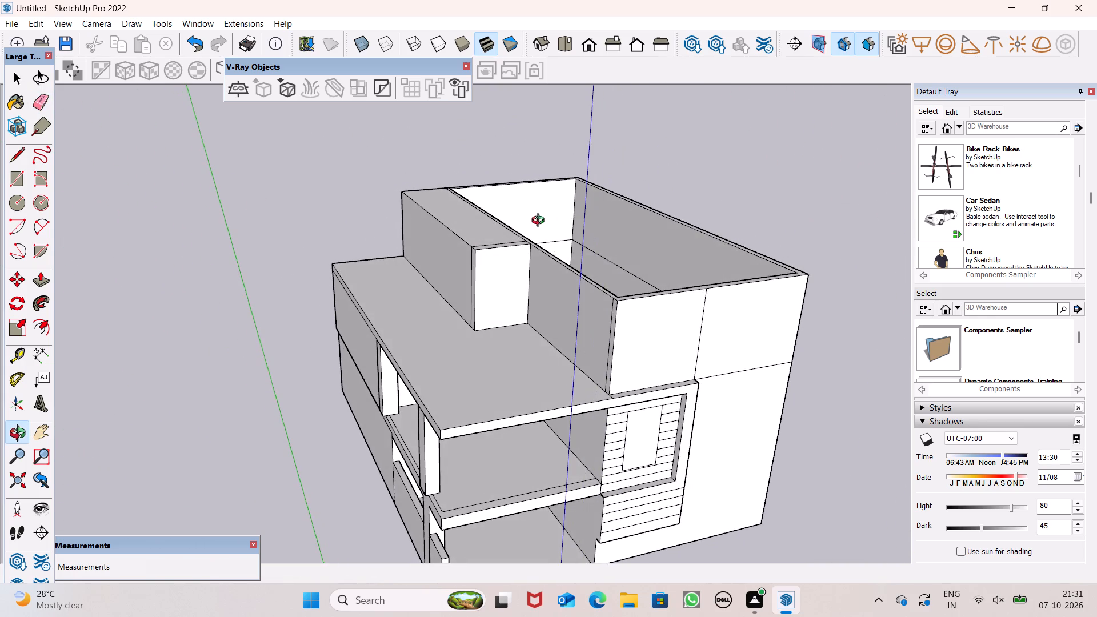
middle_drag(541, 222, 666, 145)
scroll(591, 224, up, 1)
middle_drag(591, 224, 598, 258)
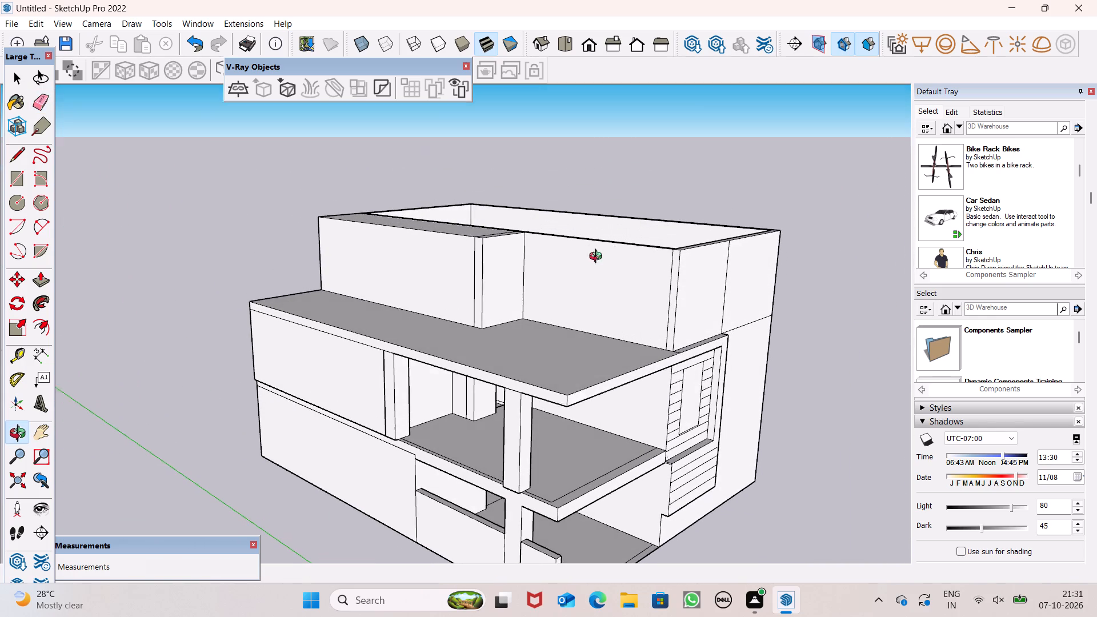
middle_drag(598, 258, 599, 261)
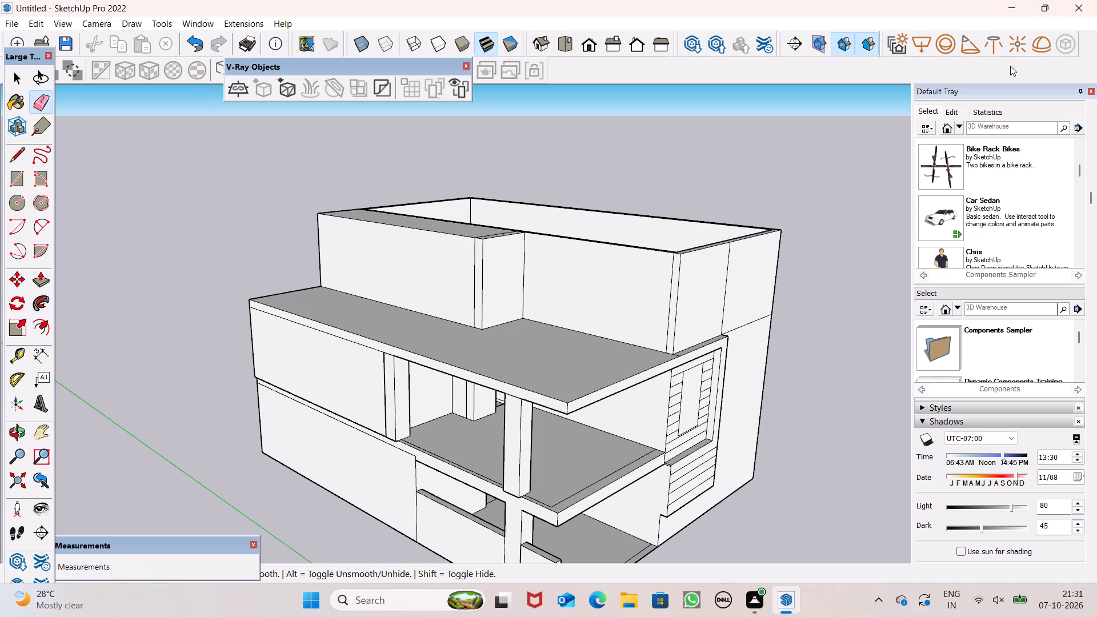
scroll(1007, 70, down, 1)
scroll(950, 76, down, 3)
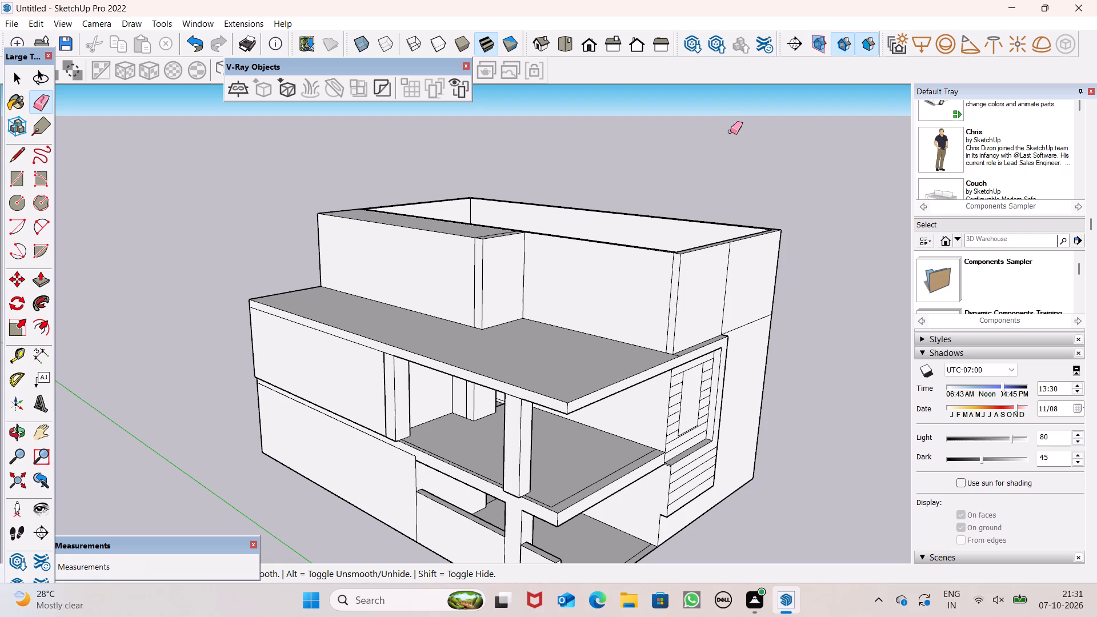
scroll(723, 153, down, 1)
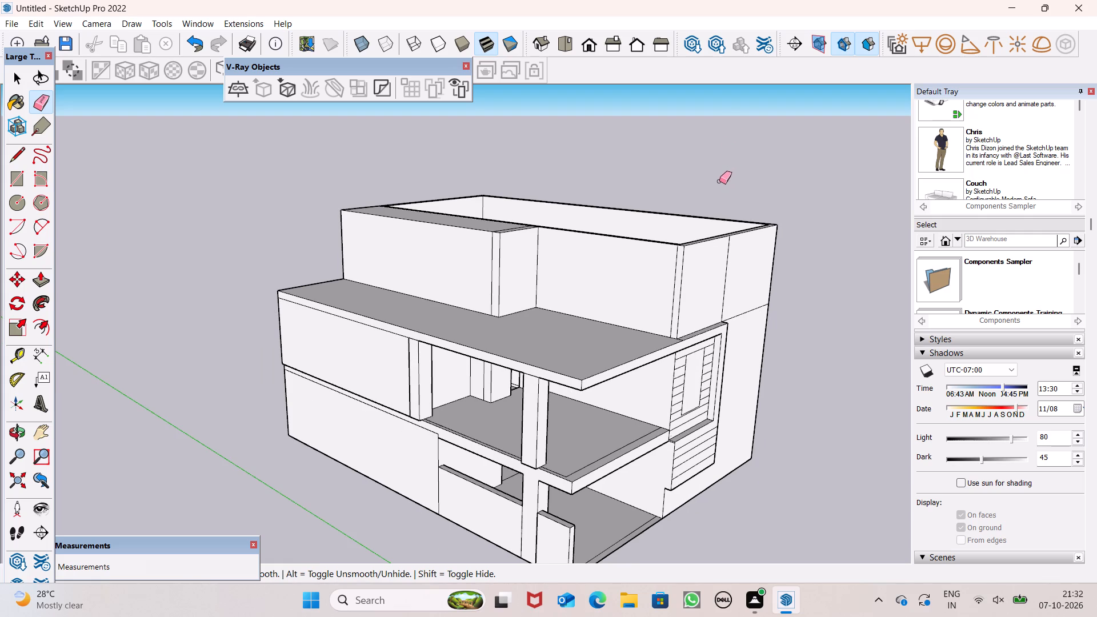
scroll(518, 267, up, 3)
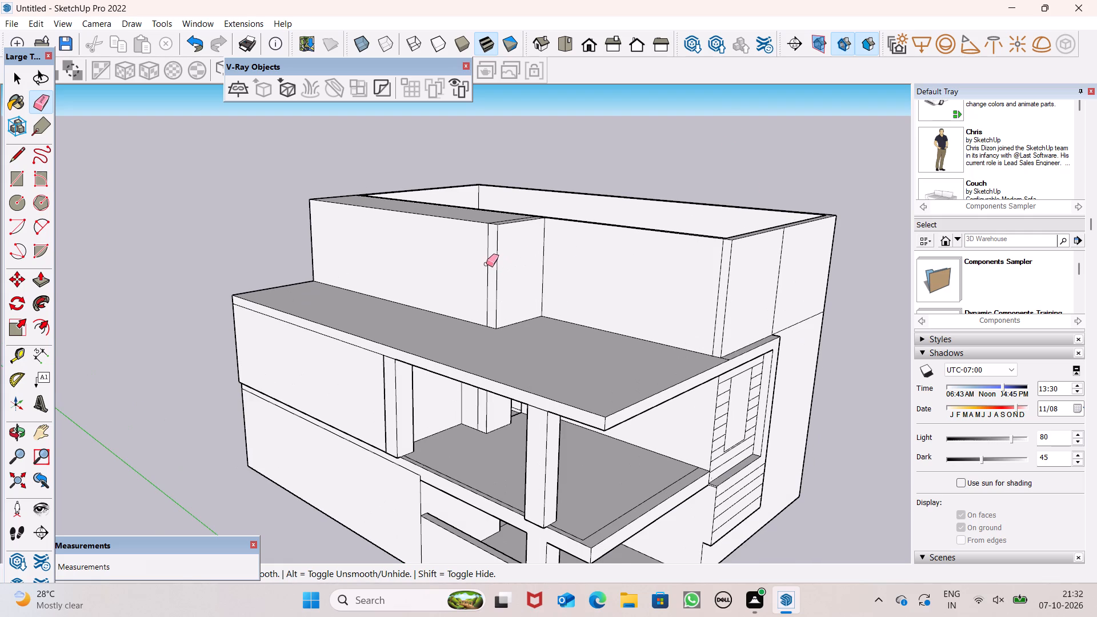
click(487, 264)
Push/Pull the block's long terrace-facing side slightly farther out over the slab.
scroll(543, 210, down, 5)
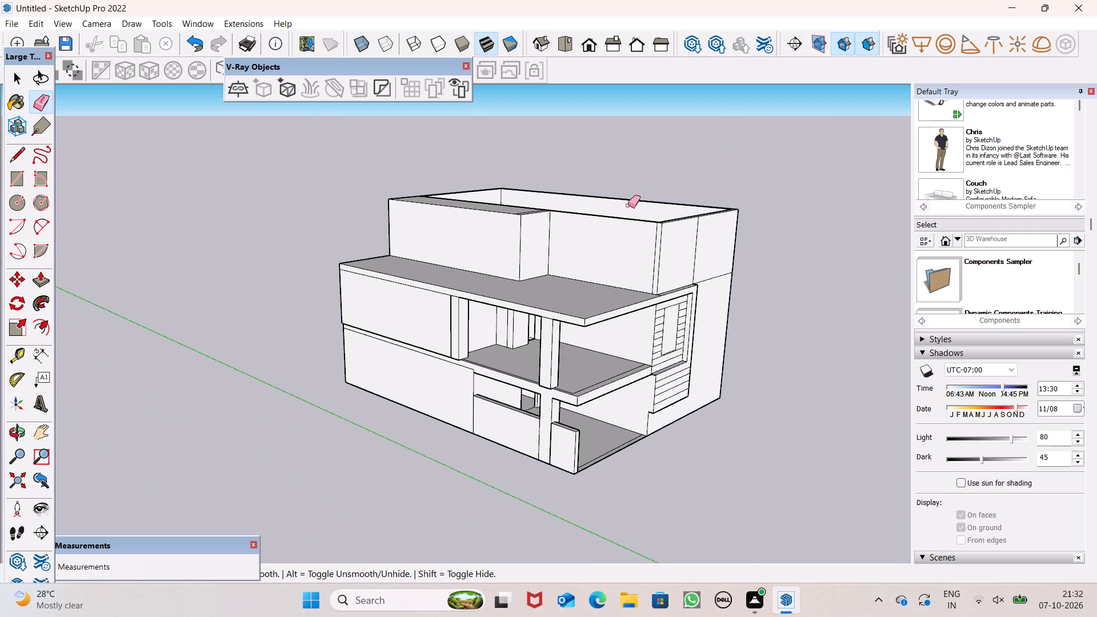
scroll(624, 193, down, 1)
middle_drag(644, 200, 439, 224)
scroll(594, 256, up, 3)
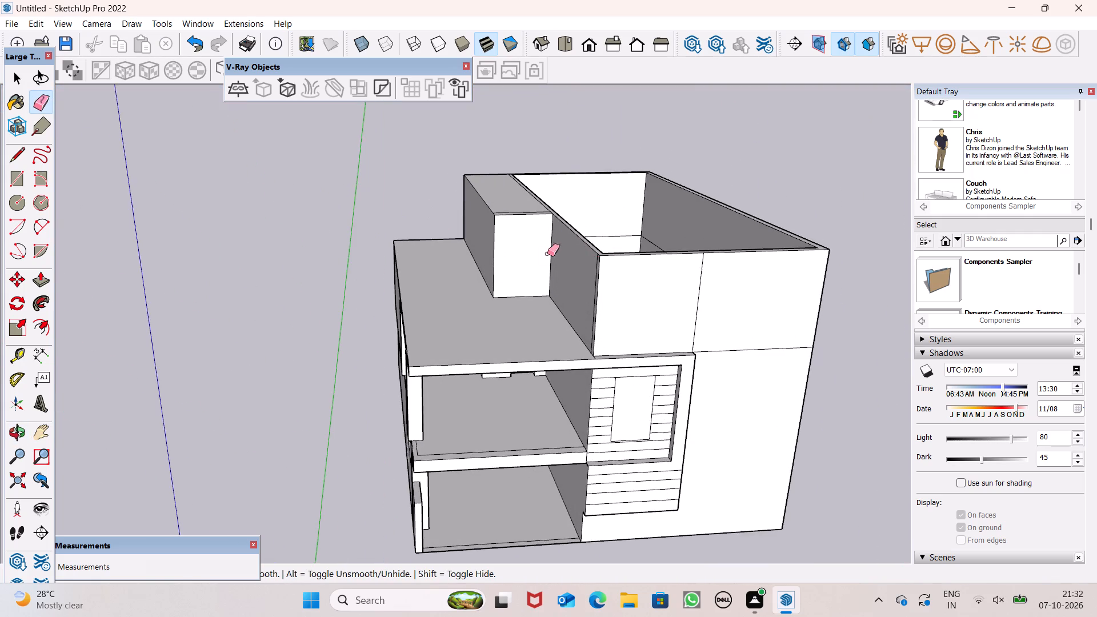
scroll(477, 243, up, 5)
click(490, 238)
key(space)
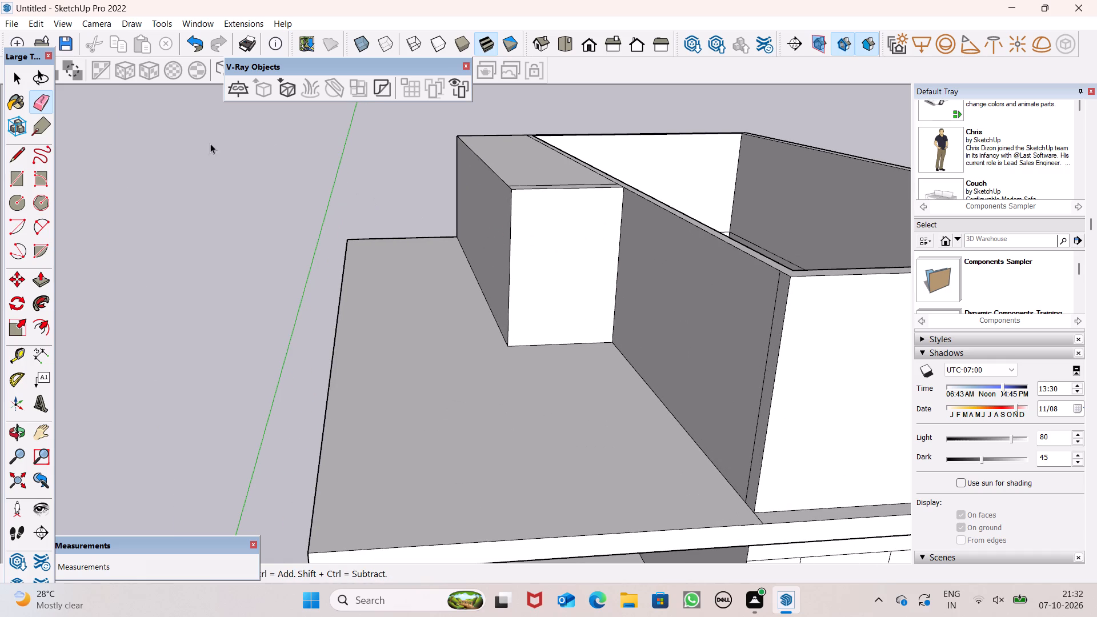
click(43, 279)
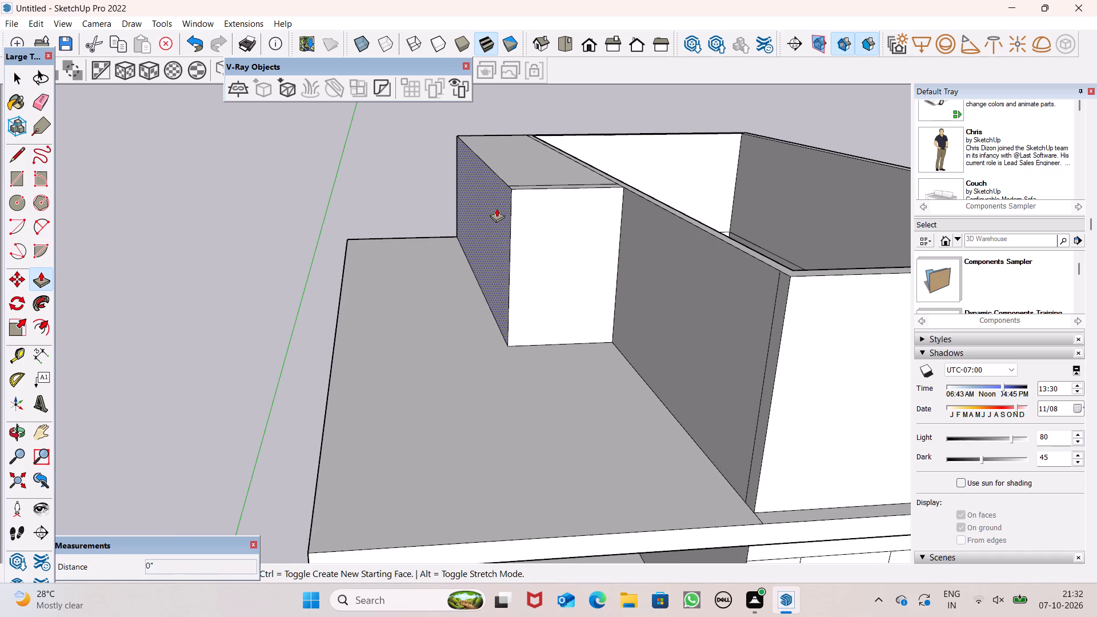
drag(497, 208, 478, 214)
key(space)
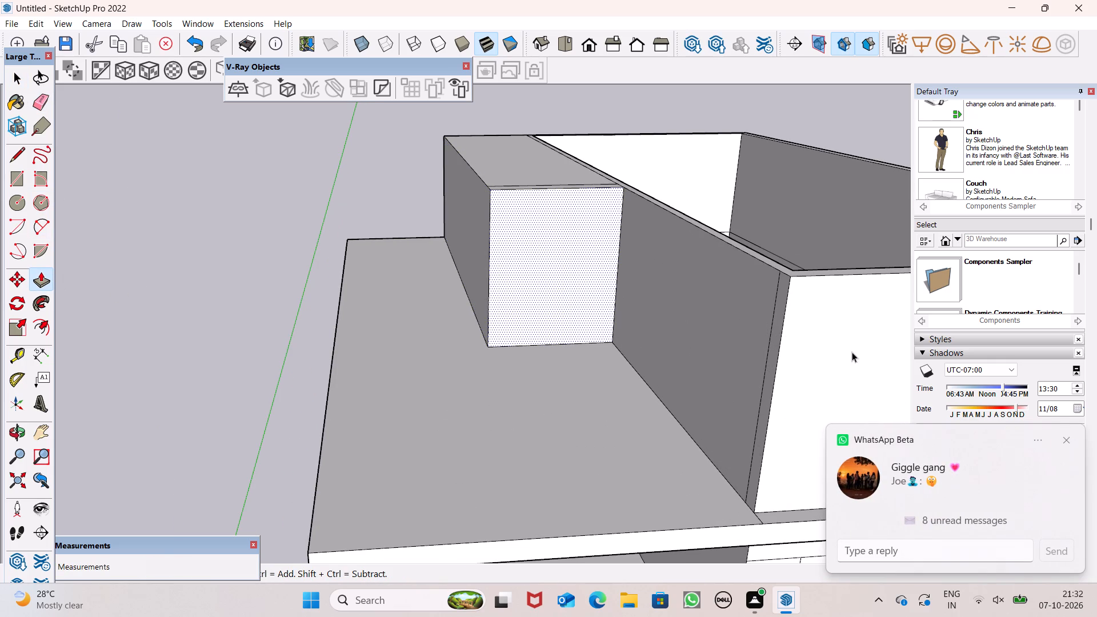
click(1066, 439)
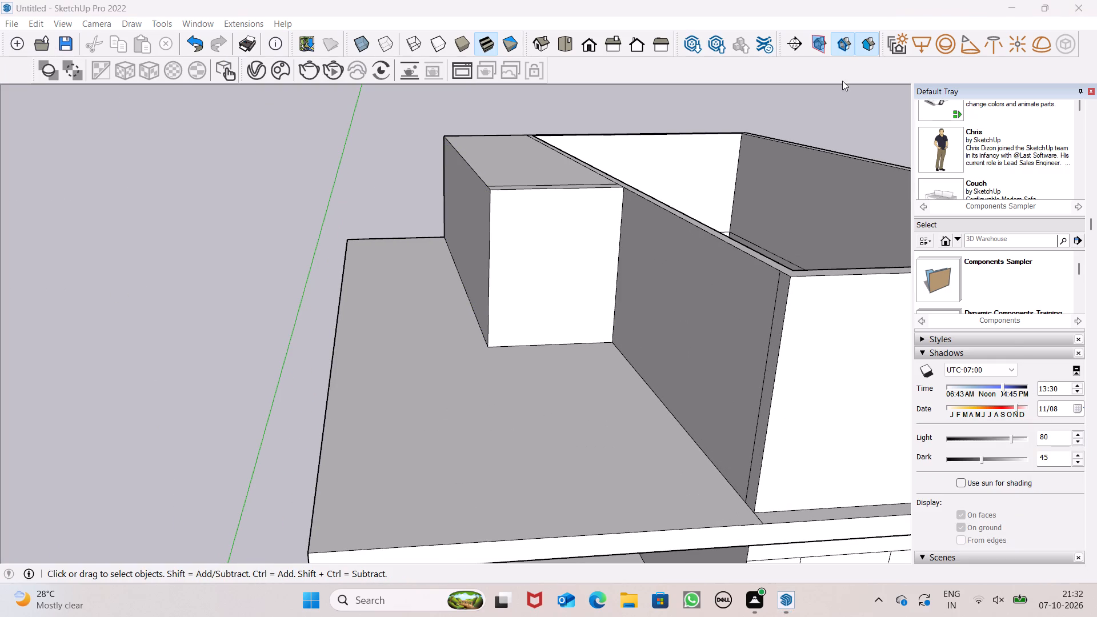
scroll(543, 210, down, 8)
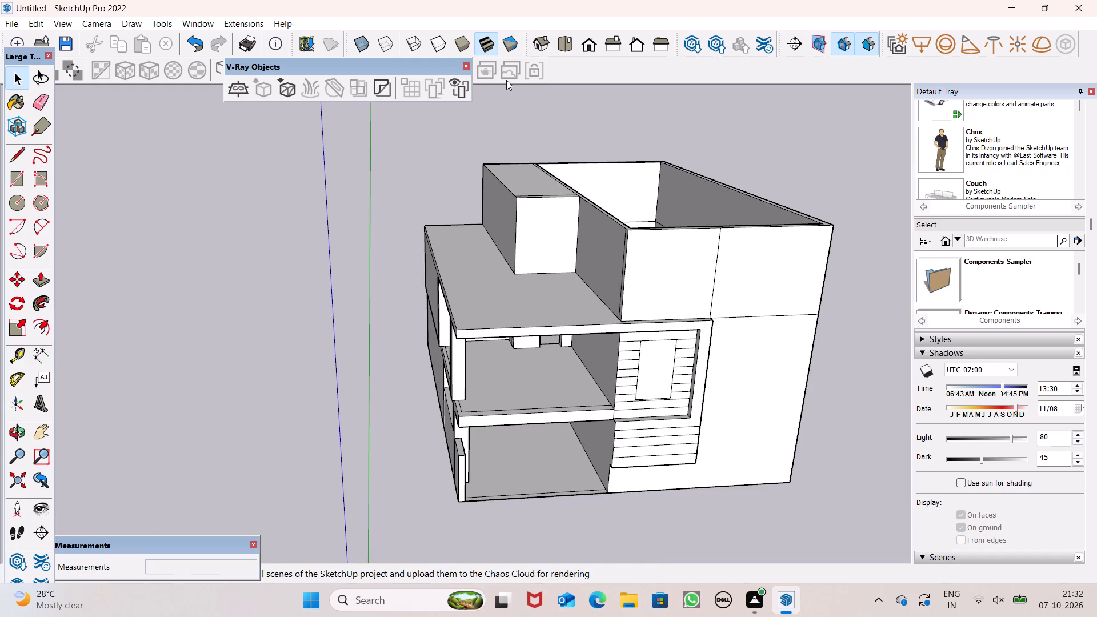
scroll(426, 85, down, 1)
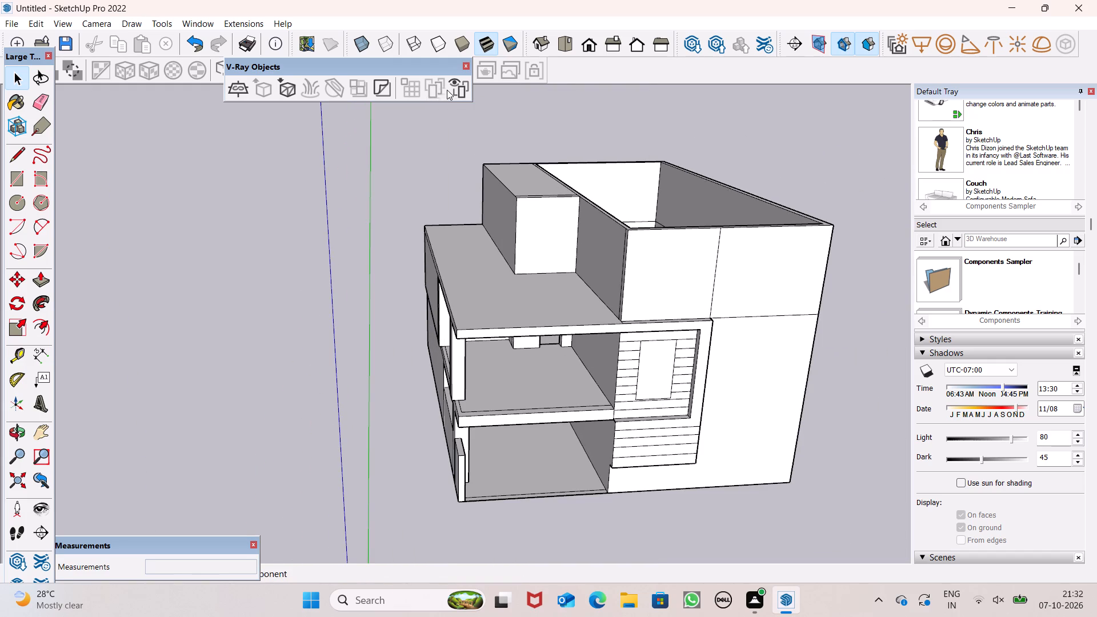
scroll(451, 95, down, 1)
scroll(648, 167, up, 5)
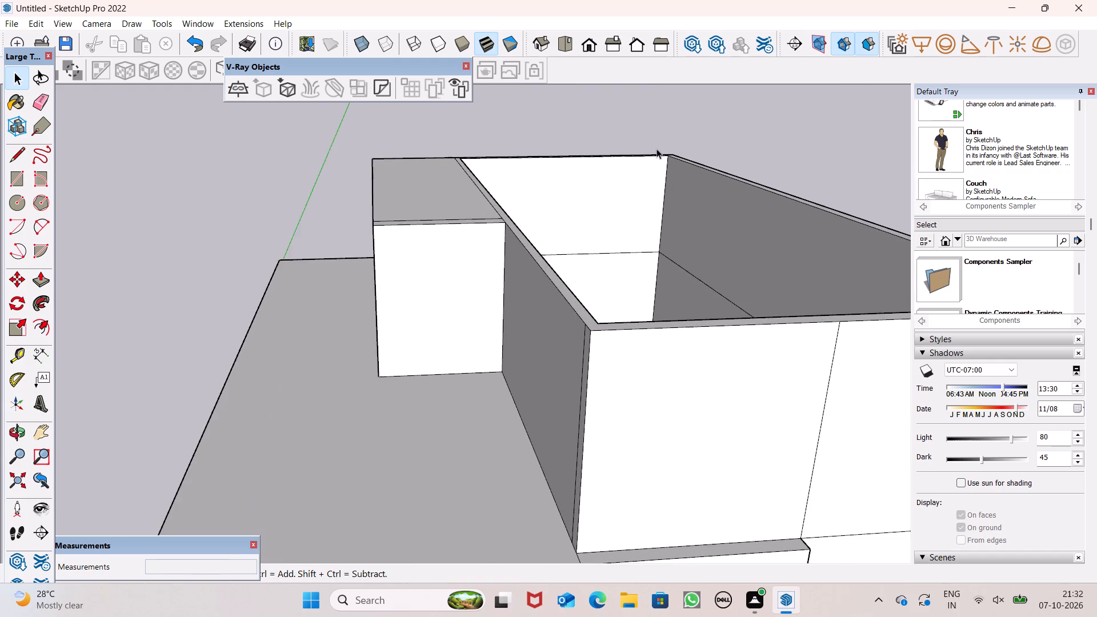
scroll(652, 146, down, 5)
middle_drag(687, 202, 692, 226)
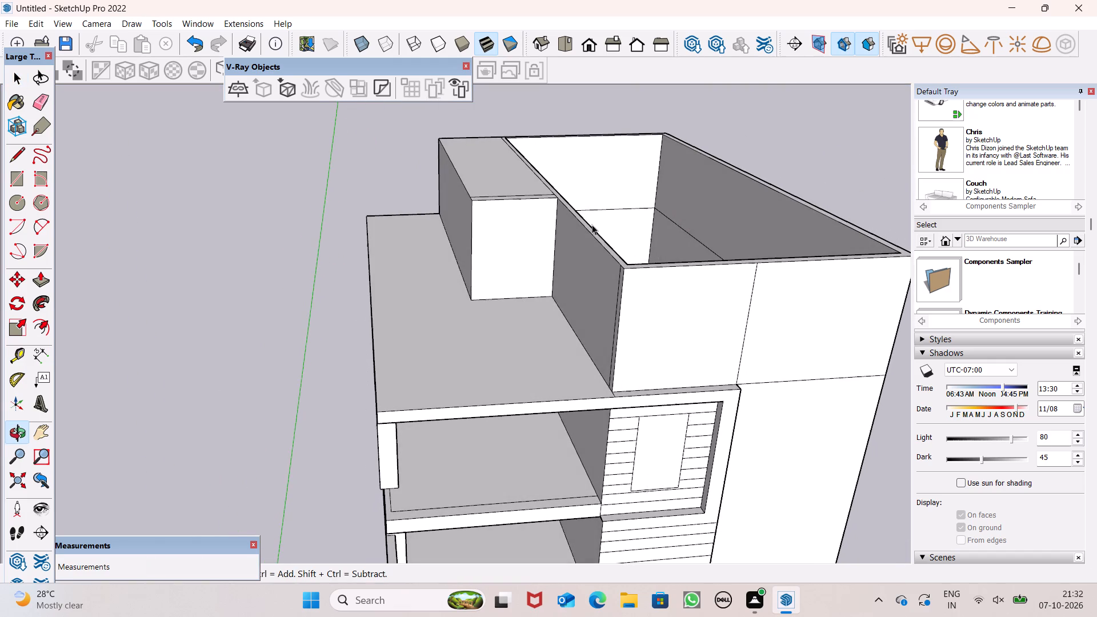
Push/Pull the block's top face slightly upward to form a thin roof slab over it.
scroll(592, 223, up, 5)
scroll(490, 191, down, 3)
scroll(398, 125, up, 5)
scroll(398, 125, down, 1)
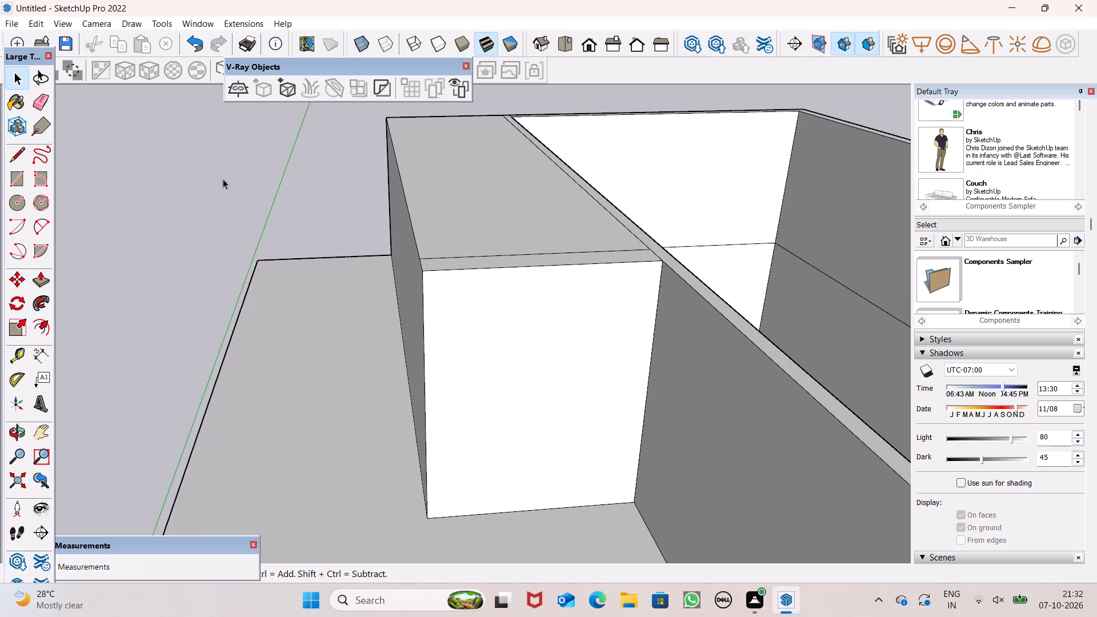
click(41, 280)
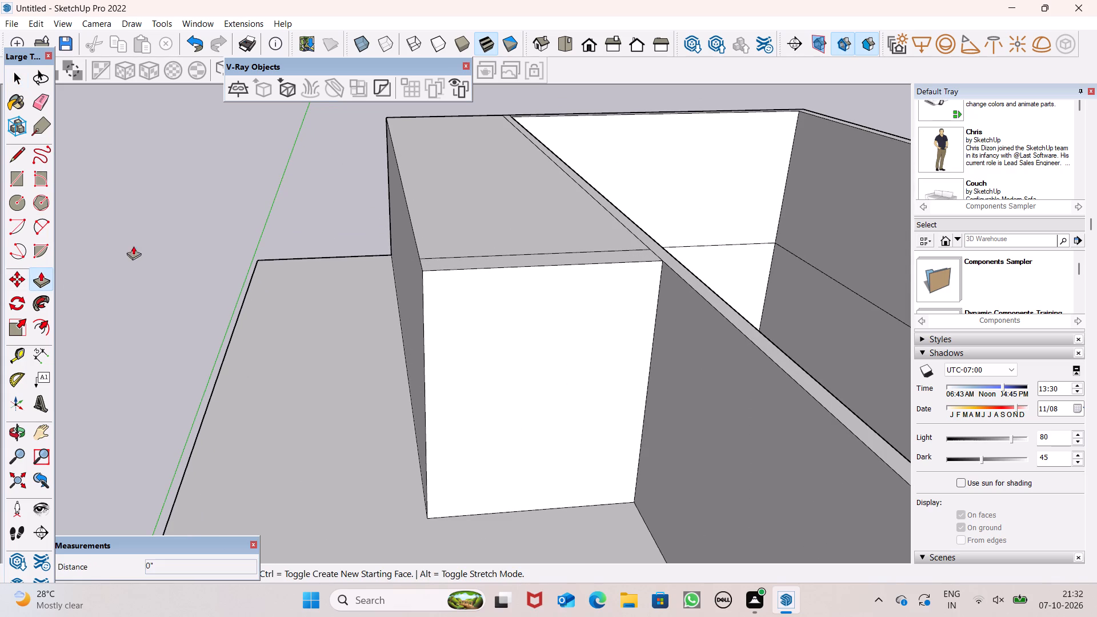
drag(449, 225, 464, 212)
double_click(464, 211)
key(ctrl+z)
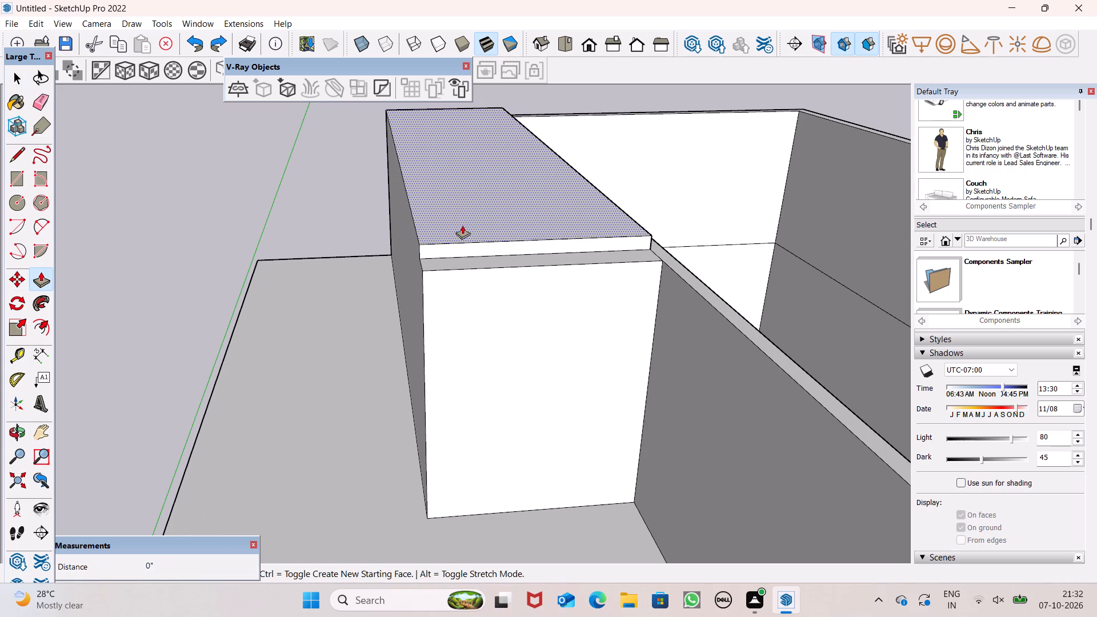
Push/Pull the thin roof slab's end face flush with the block's end and onward about 13' 4 1/2" over the terrace along the wall.
scroll(492, 193, down, 2)
drag(552, 237, 612, 376)
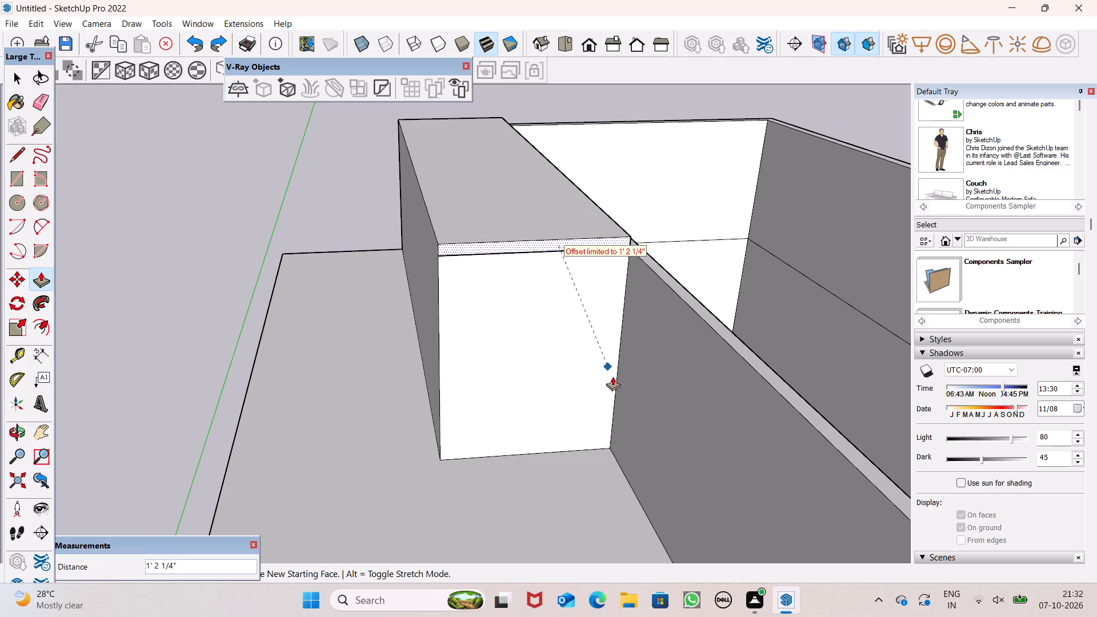
drag(612, 376, 612, 388)
drag(531, 244, 631, 415)
Push/Pull the overhanging roof slab's end face about 6' 8 3/8" farther, out to the outer end of the top-floor wall.
scroll(612, 258, down, 11)
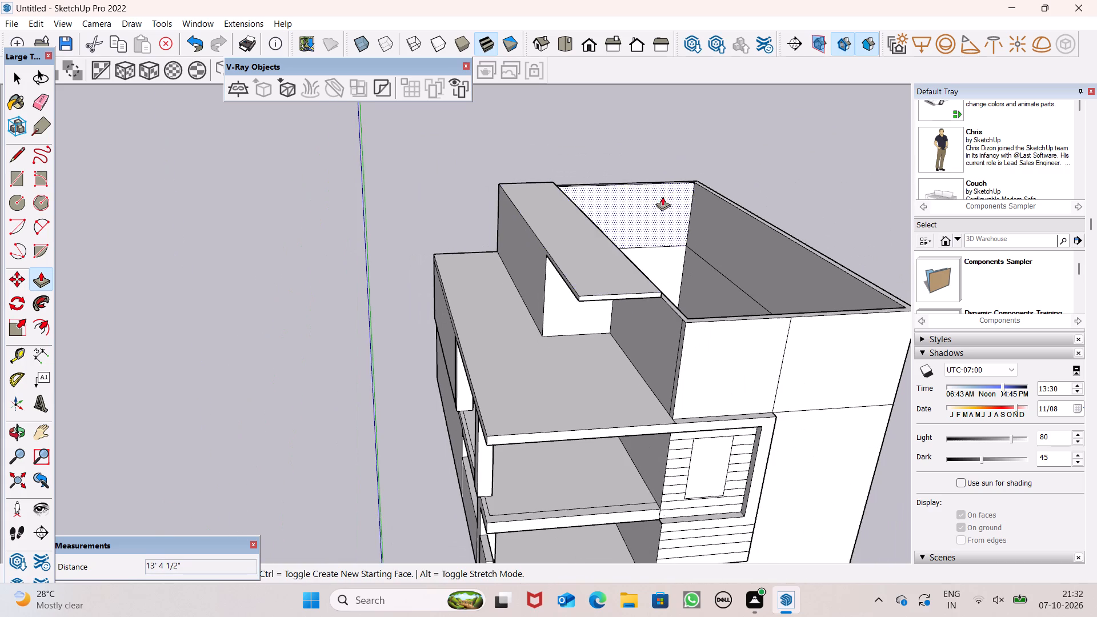
scroll(687, 172, down, 1)
middle_drag(766, 237, 751, 193)
scroll(704, 279, up, 5)
scroll(687, 290, down, 1)
scroll(685, 290, up, 1)
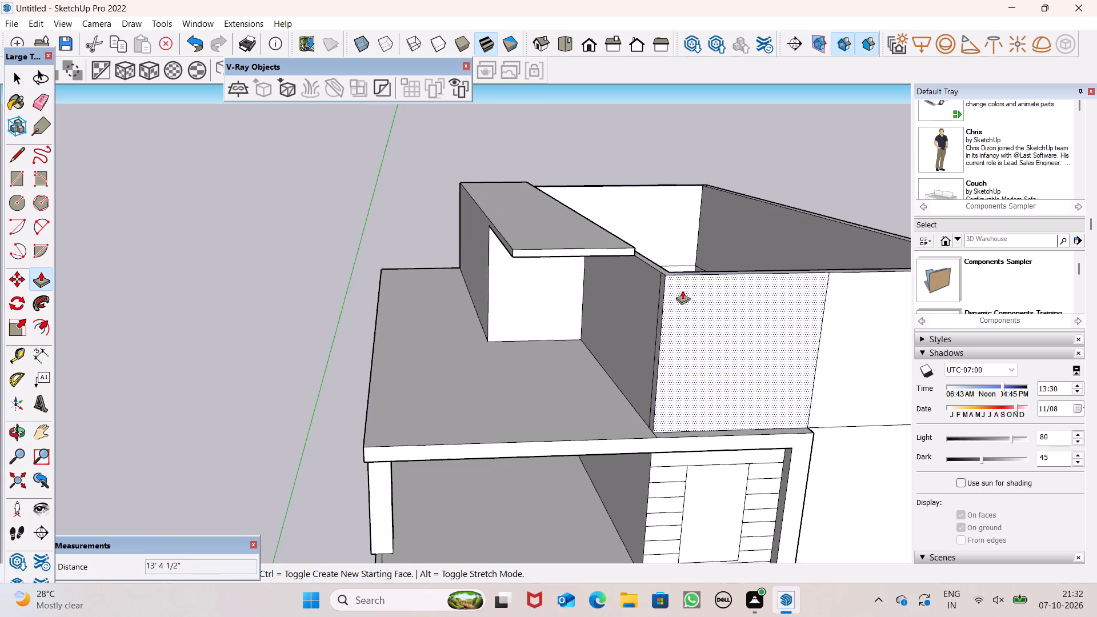
drag(590, 249, 603, 269)
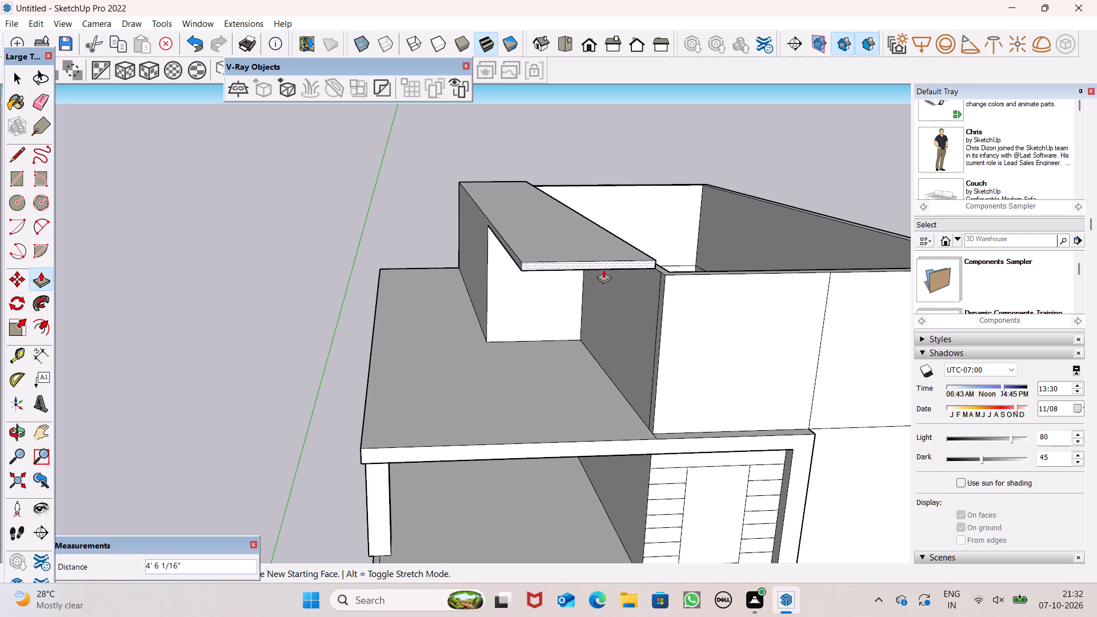
drag(603, 269, 615, 274)
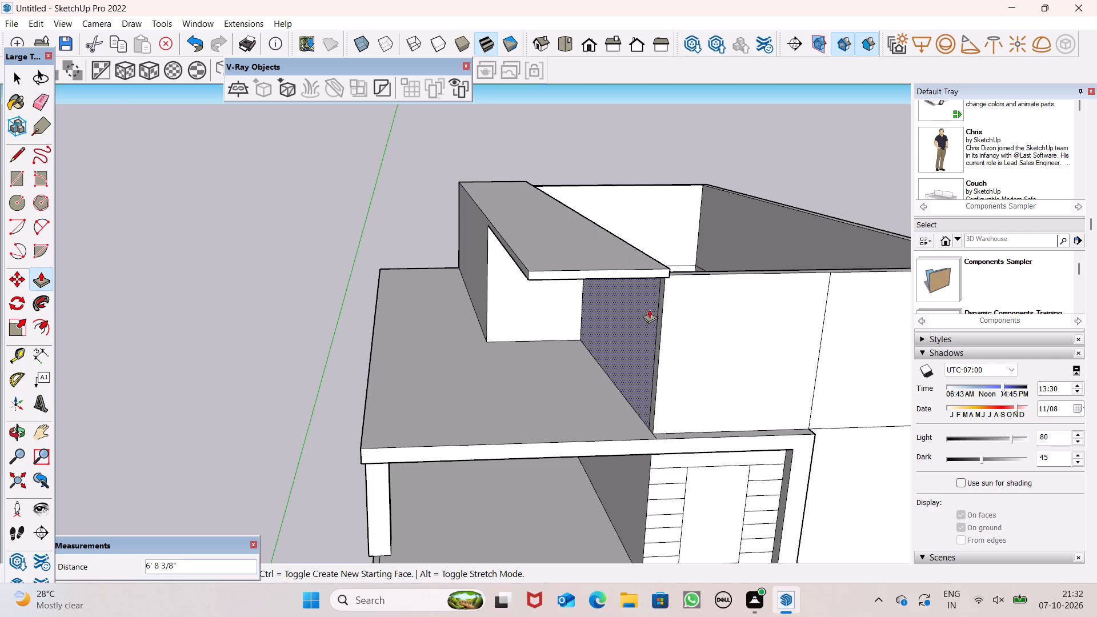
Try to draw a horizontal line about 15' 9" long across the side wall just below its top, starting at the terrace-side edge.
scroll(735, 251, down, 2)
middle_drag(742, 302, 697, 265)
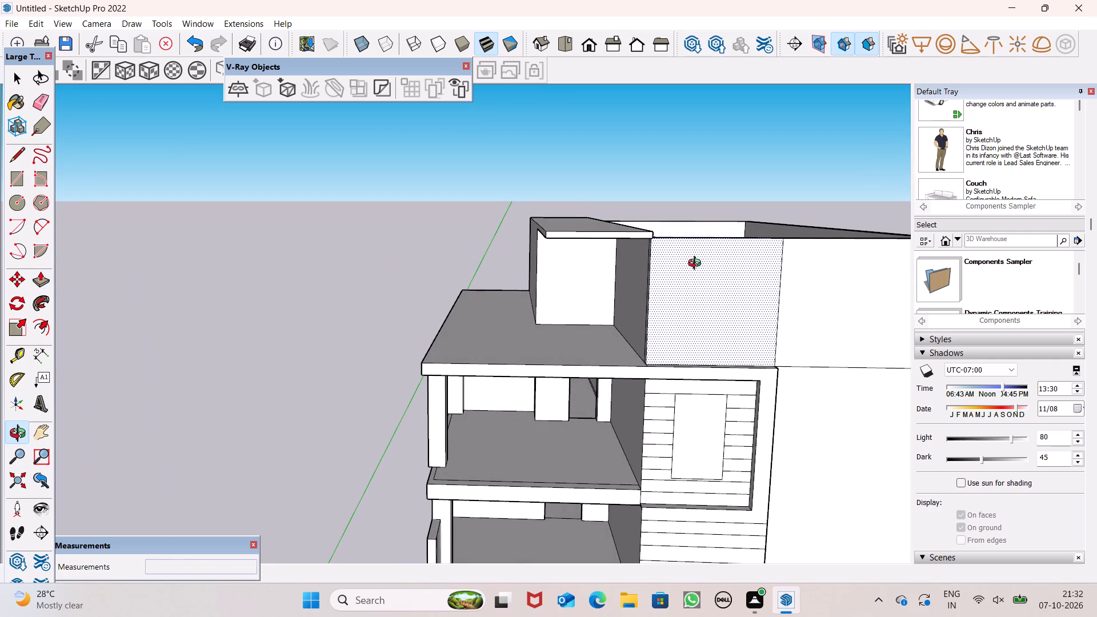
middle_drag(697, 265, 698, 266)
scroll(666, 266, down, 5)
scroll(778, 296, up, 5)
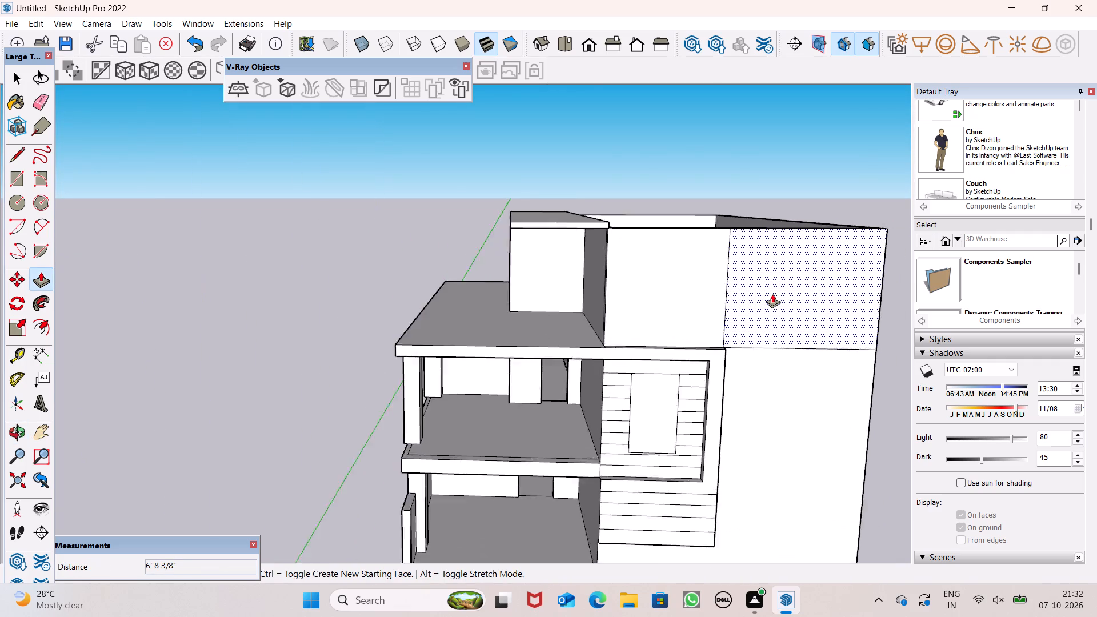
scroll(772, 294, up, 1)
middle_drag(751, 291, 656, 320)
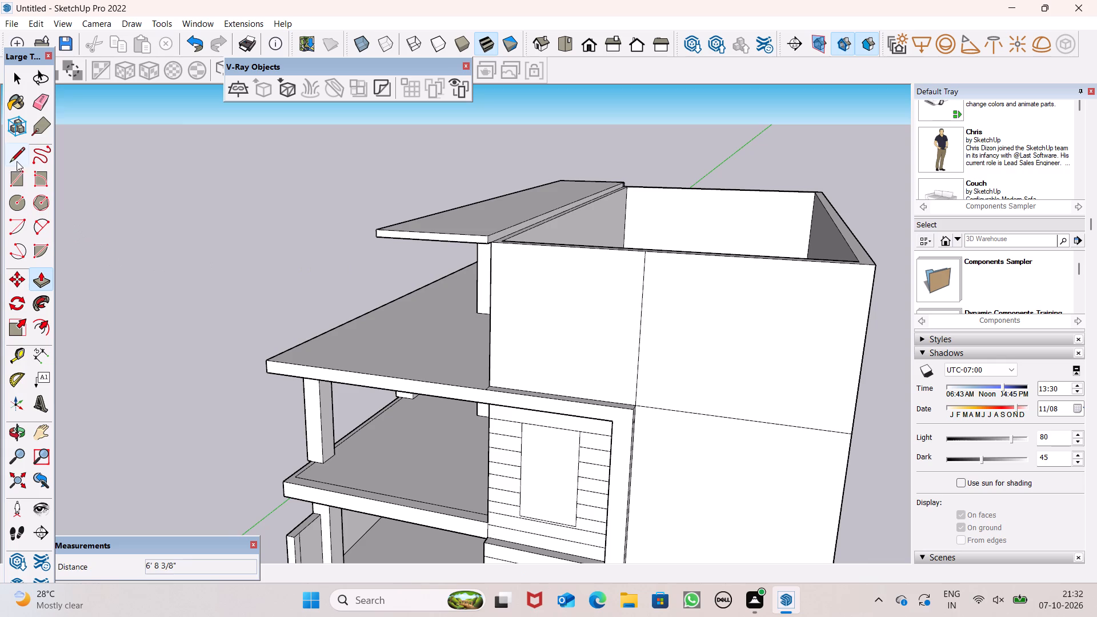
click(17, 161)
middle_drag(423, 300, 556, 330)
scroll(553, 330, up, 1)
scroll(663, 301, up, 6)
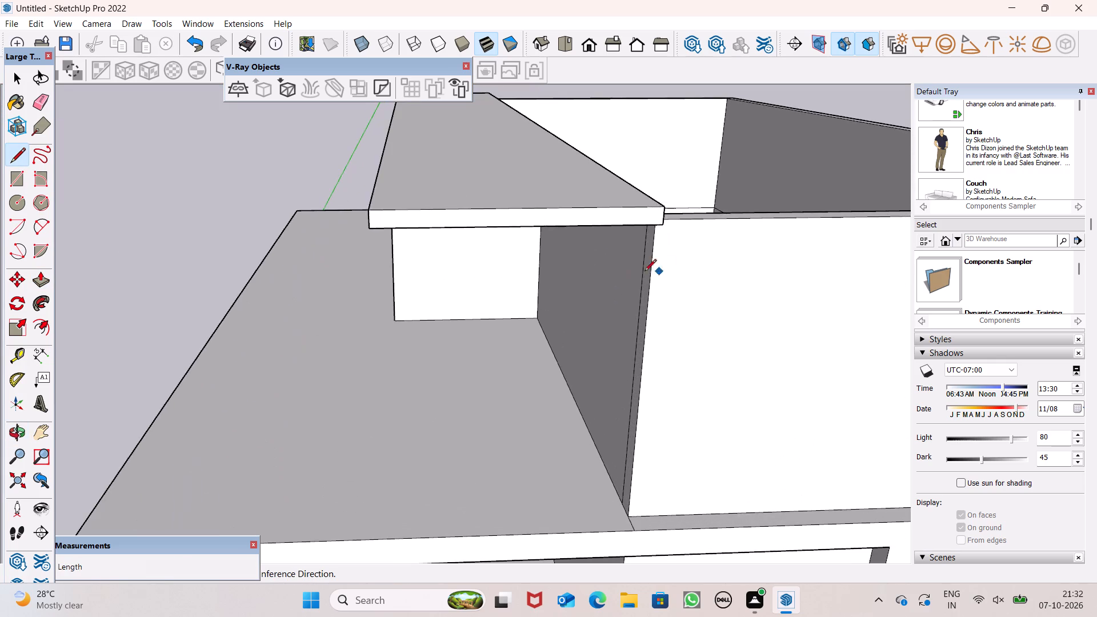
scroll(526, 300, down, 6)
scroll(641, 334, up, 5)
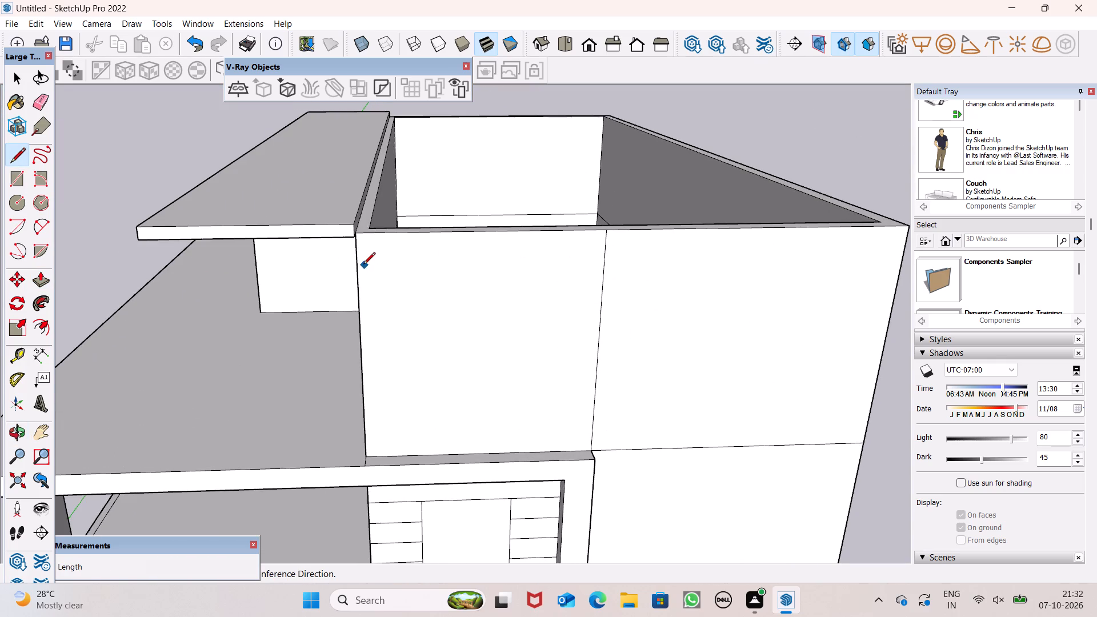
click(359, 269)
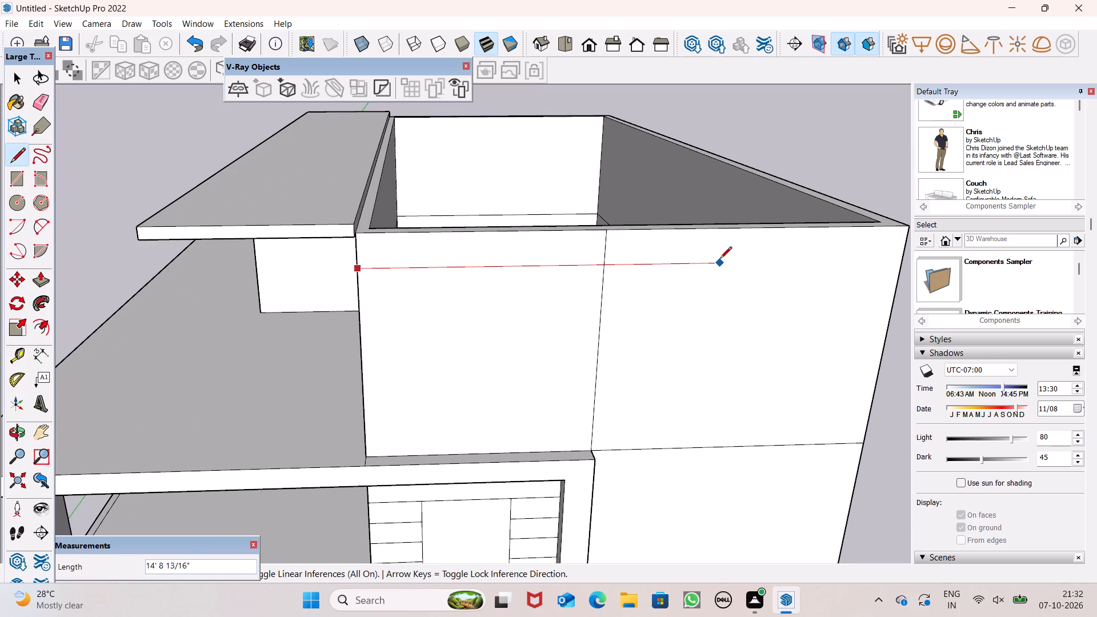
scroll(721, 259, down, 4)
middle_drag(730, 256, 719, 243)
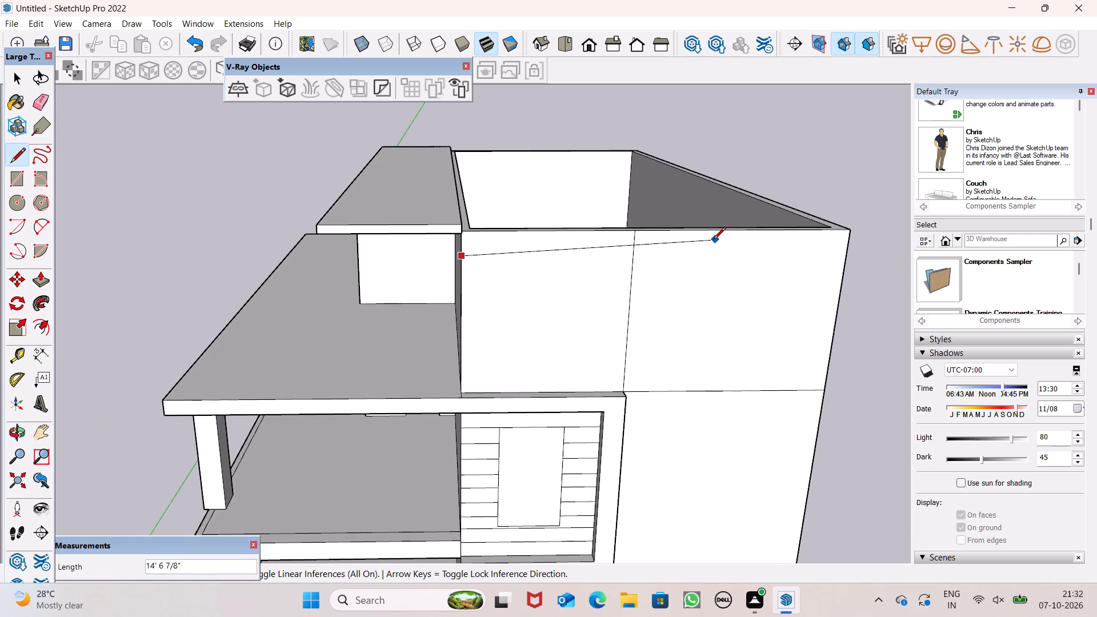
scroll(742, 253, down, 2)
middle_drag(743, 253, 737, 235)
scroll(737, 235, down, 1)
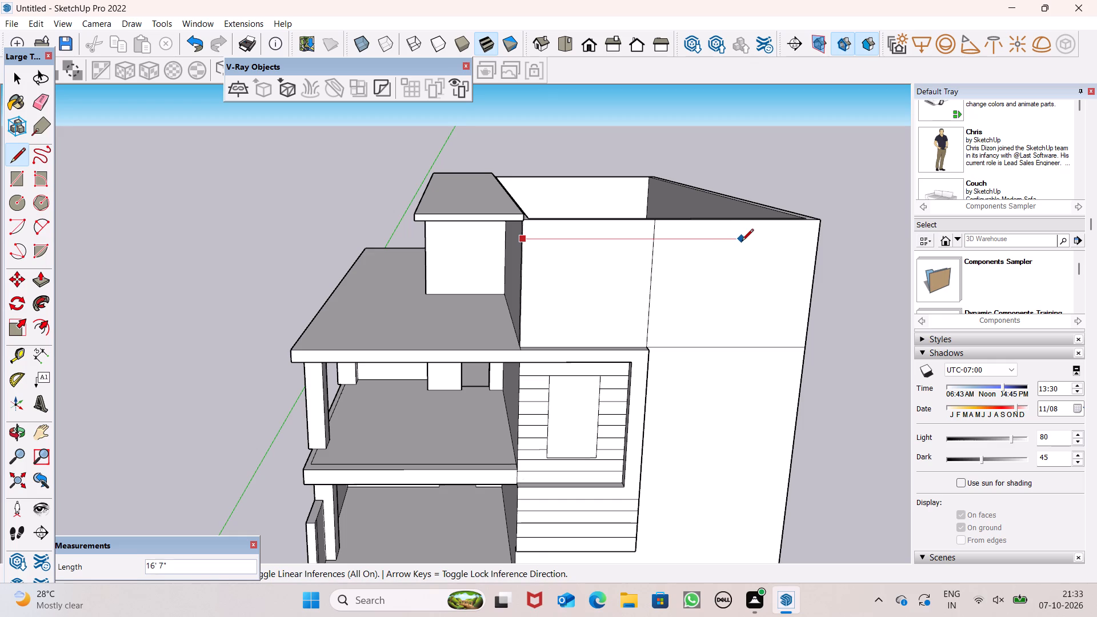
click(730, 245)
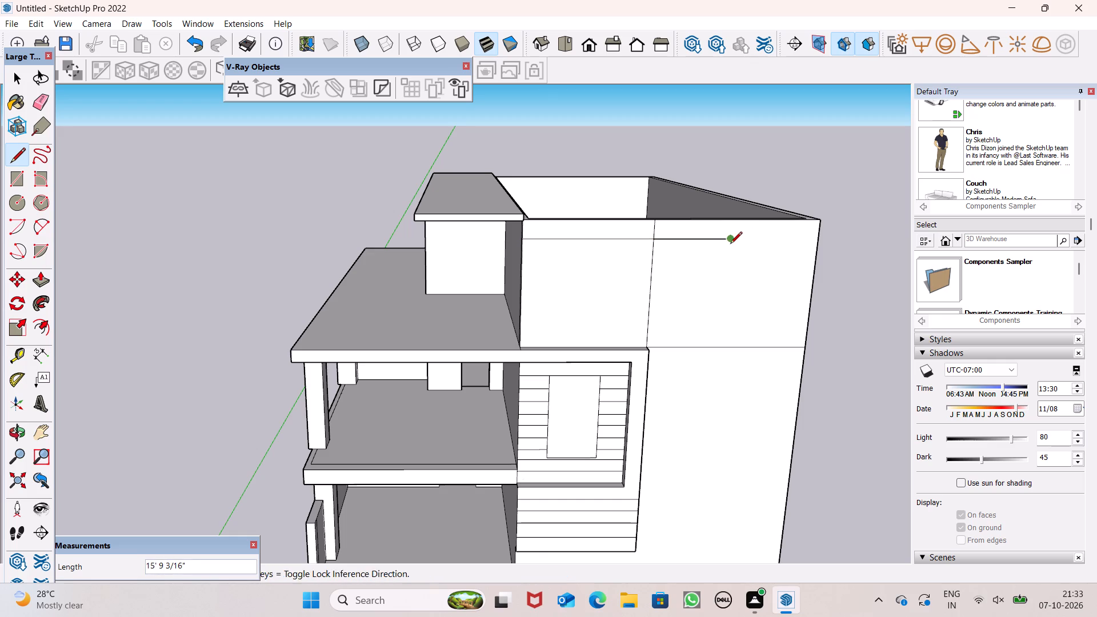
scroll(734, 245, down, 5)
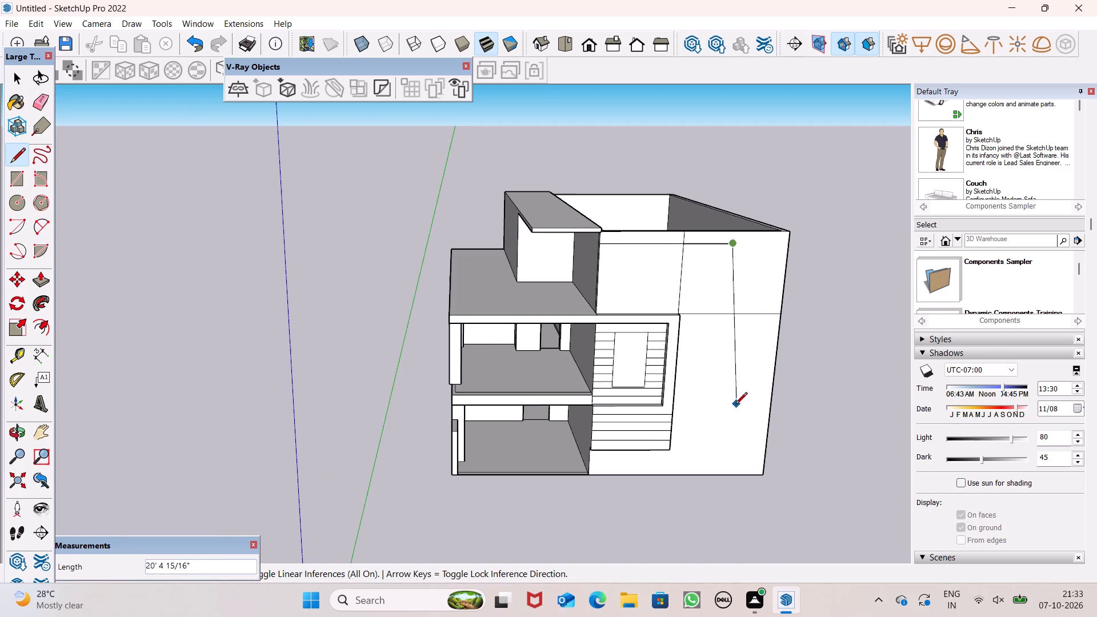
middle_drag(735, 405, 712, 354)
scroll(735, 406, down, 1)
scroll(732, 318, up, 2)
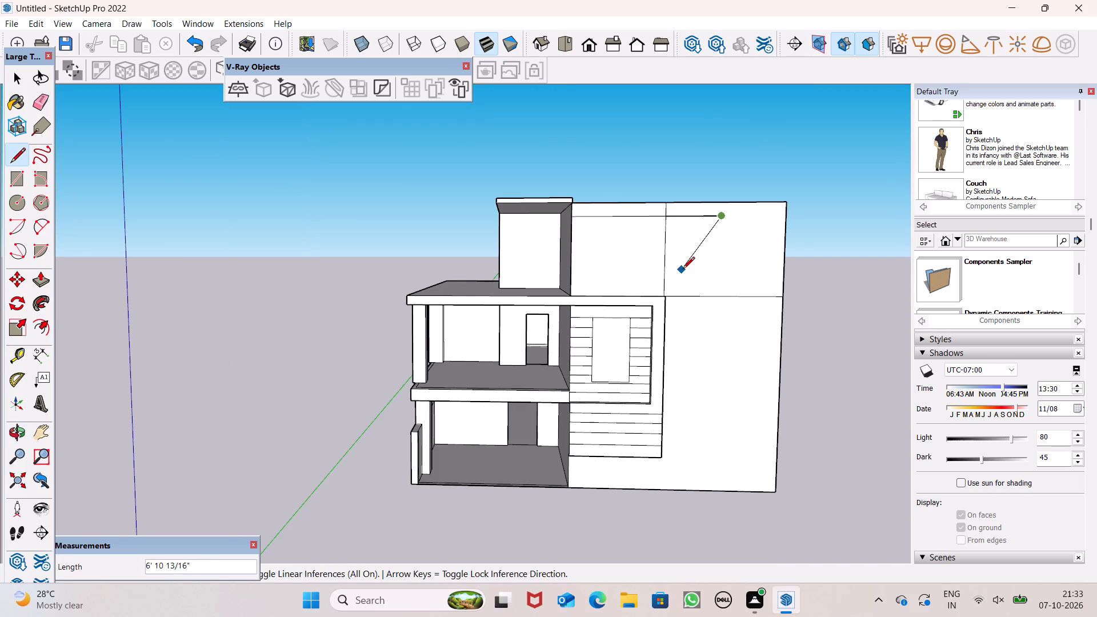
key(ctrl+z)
Draw a line from the side wall's terrace-side edge, about 15' 8" across below the top and about 29' 6 1/2" down to the base.
middle_drag(685, 280, 701, 398)
scroll(720, 344, up, 5)
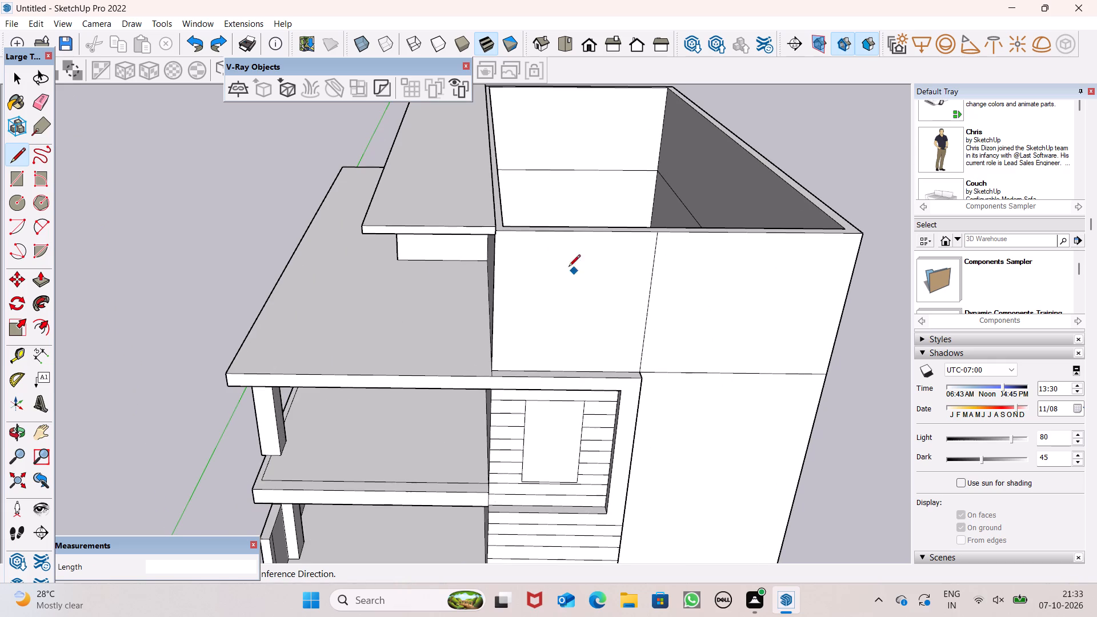
click(494, 258)
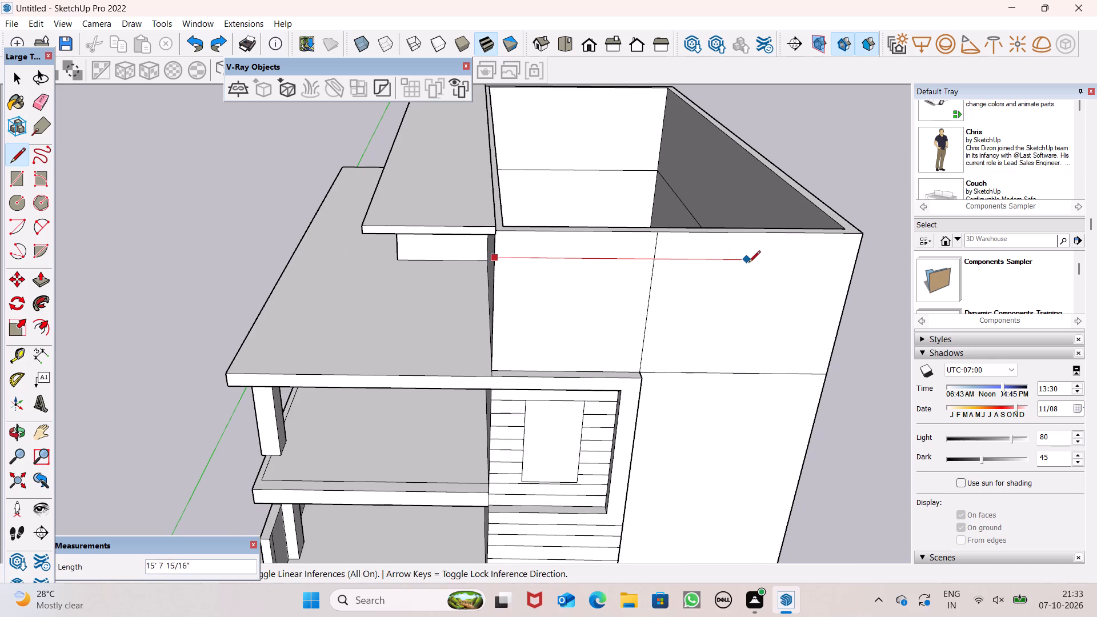
click(751, 259)
scroll(753, 259, up, 1)
scroll(753, 259, down, 3)
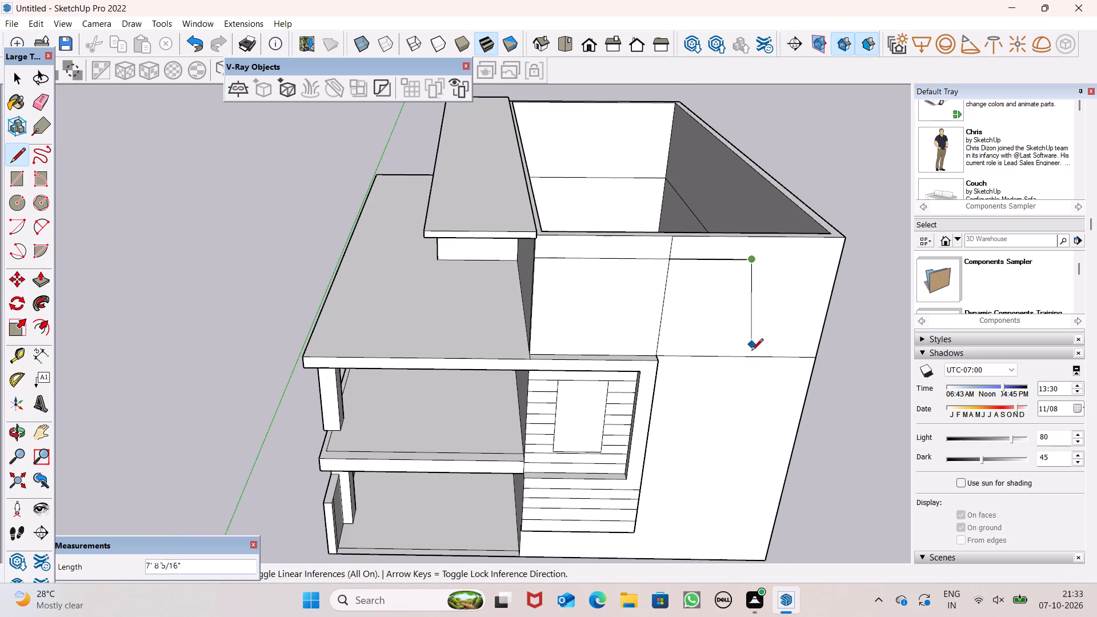
middle_drag(744, 384, 746, 261)
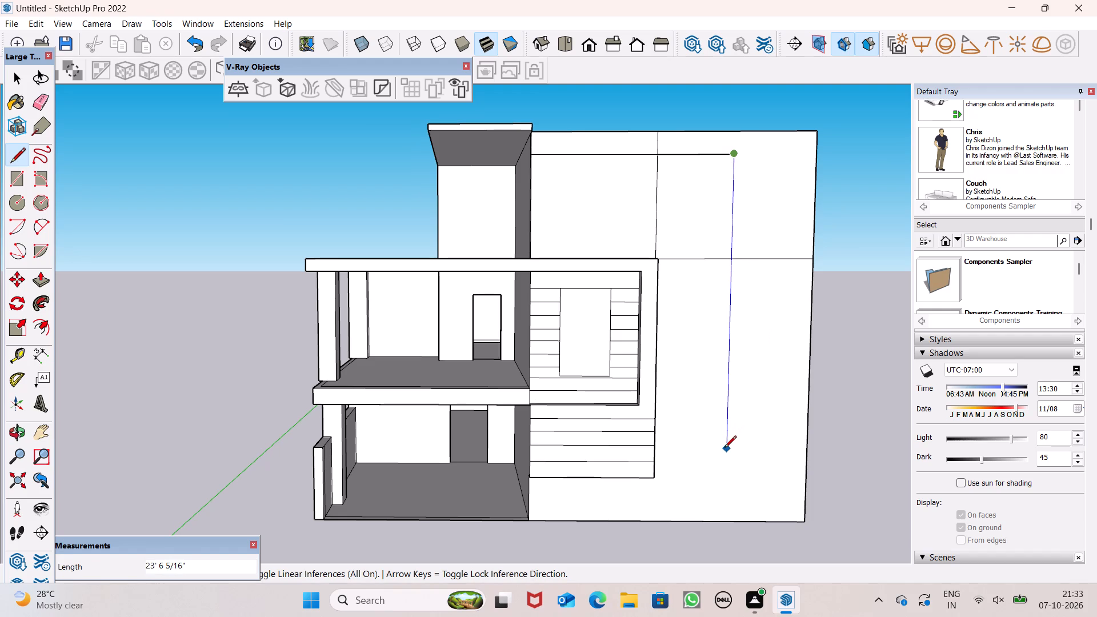
click(727, 524)
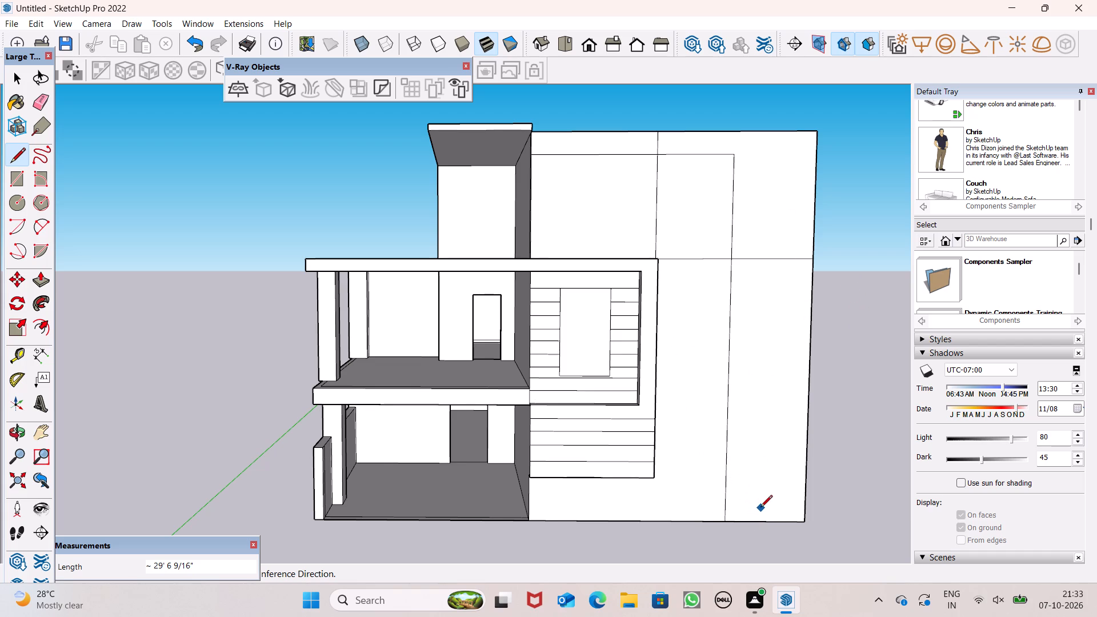
Draw a second full-height vertical line, about 31' 4", from the side wall's base to its top edge, just beyond the first vertical line.
scroll(760, 508, down, 1)
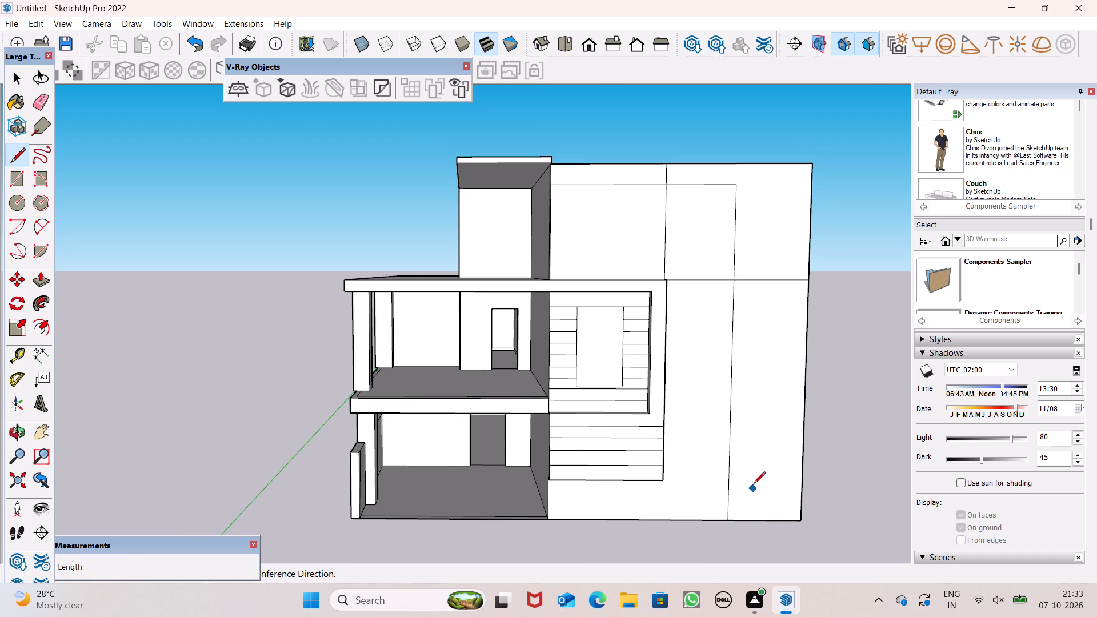
drag(743, 521, 743, 511)
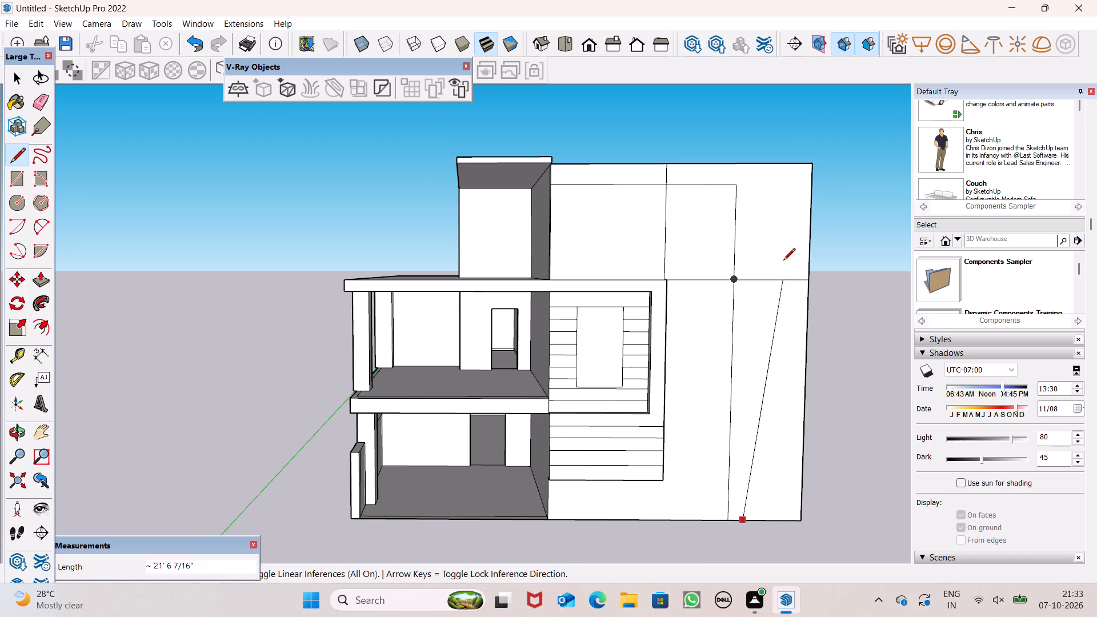
click(759, 164)
key(space)
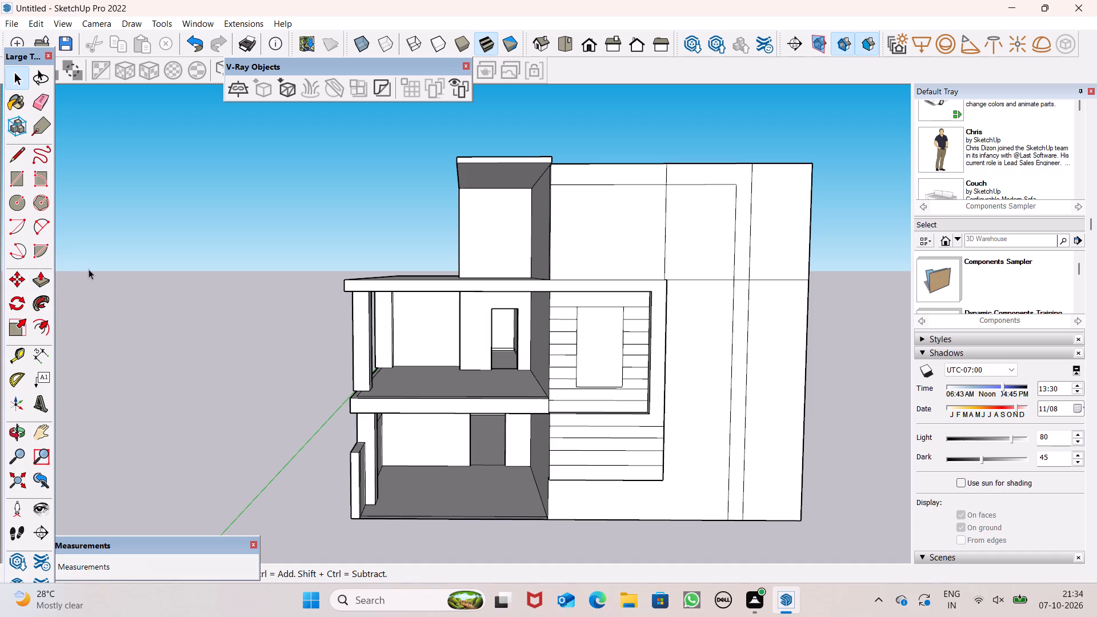
Draw a rectangle about 3' 4 3/8" by 11 13/16" on the upper side wall, extending from the first vertical line toward the terrace side.
click(20, 182)
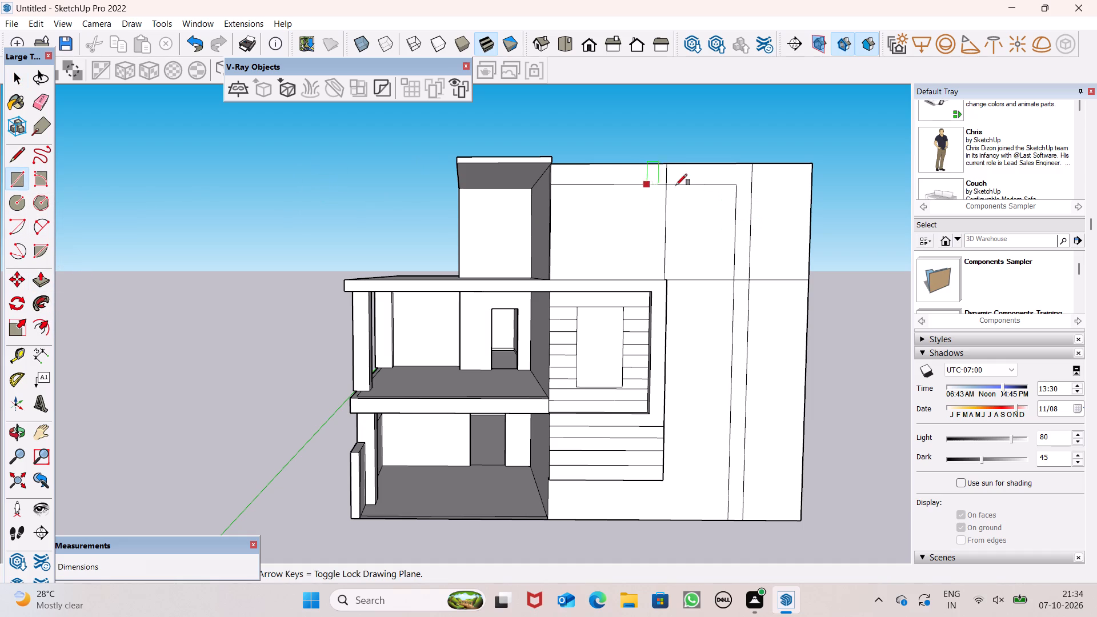
click(733, 205)
click(696, 217)
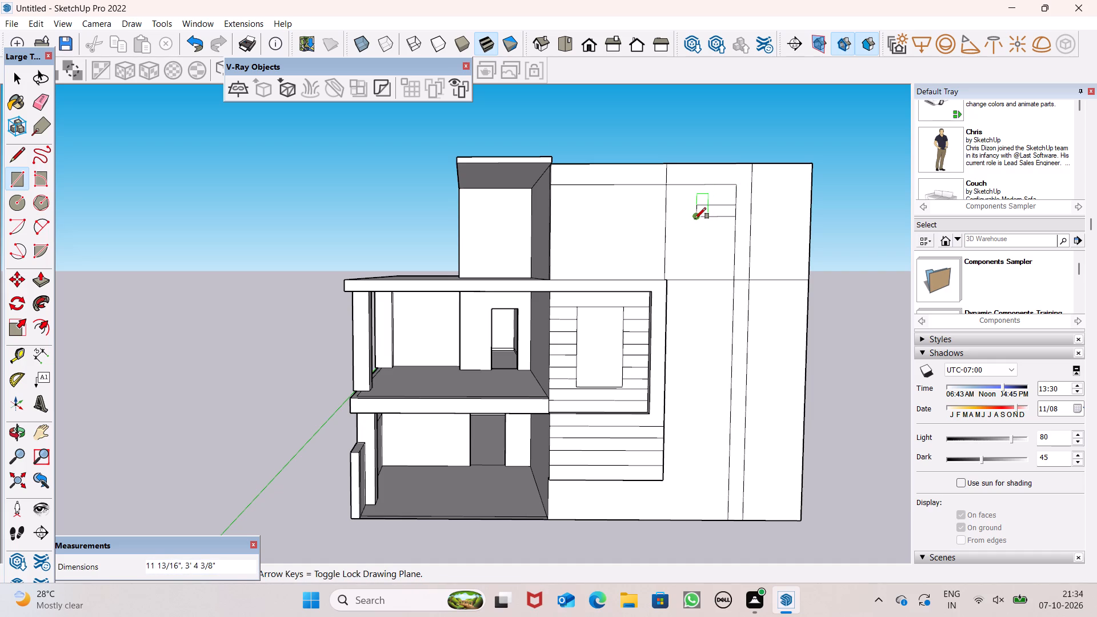
Draw a tall narrow rectangle about 20' 3 3/8" by 10 3/8" downward from the small rectangle's lower terrace-side corner.
click(695, 219)
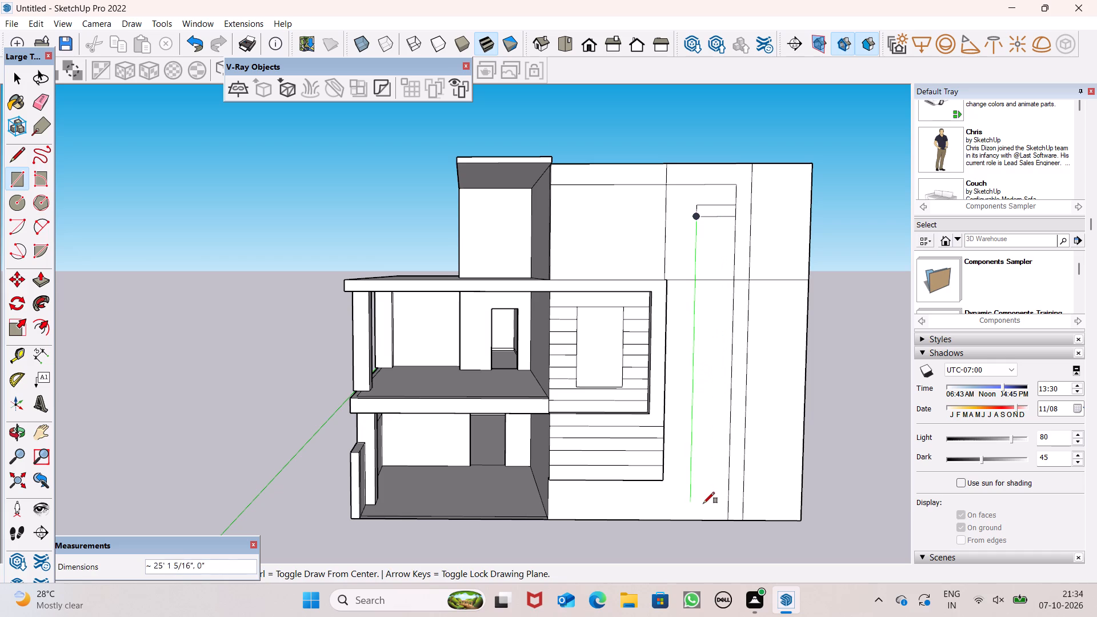
scroll(692, 464, up, 1)
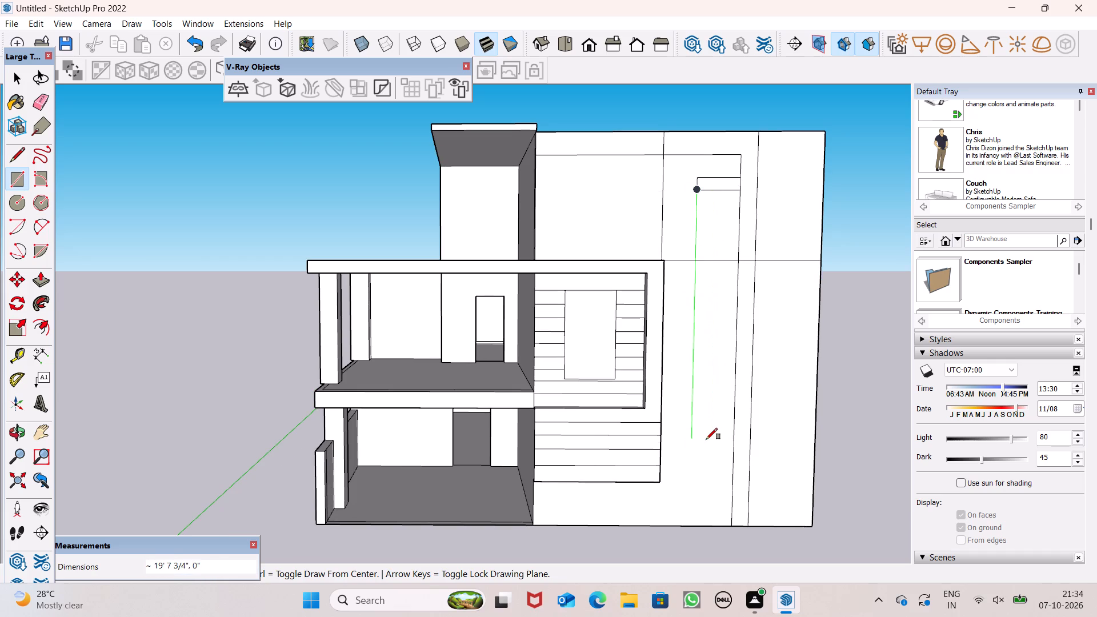
scroll(704, 440, up, 5)
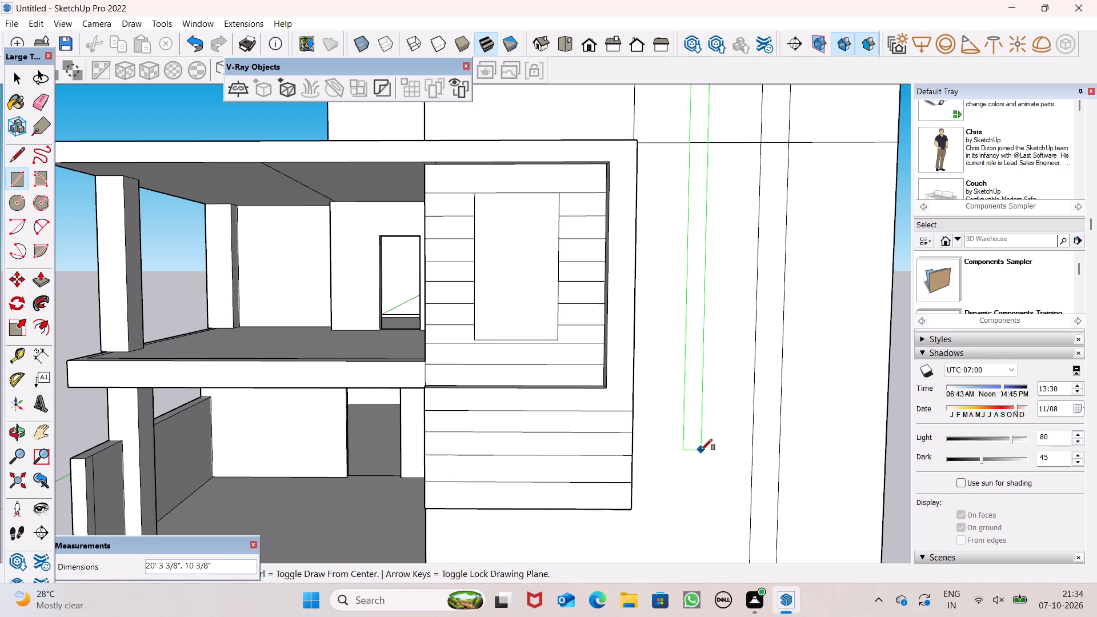
click(701, 450)
Draw a rectangle about 3' 4 3/8" by 11 11/16" from the tall strip's lower end across to the first full-height vertical line.
drag(684, 451, 684, 452)
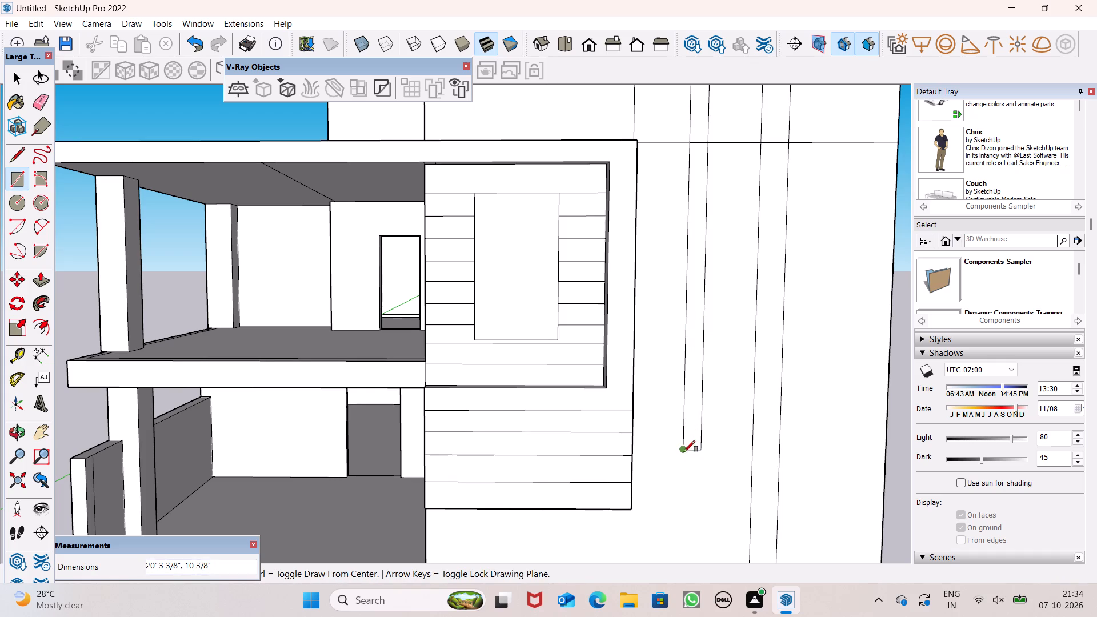
drag(684, 452, 684, 456)
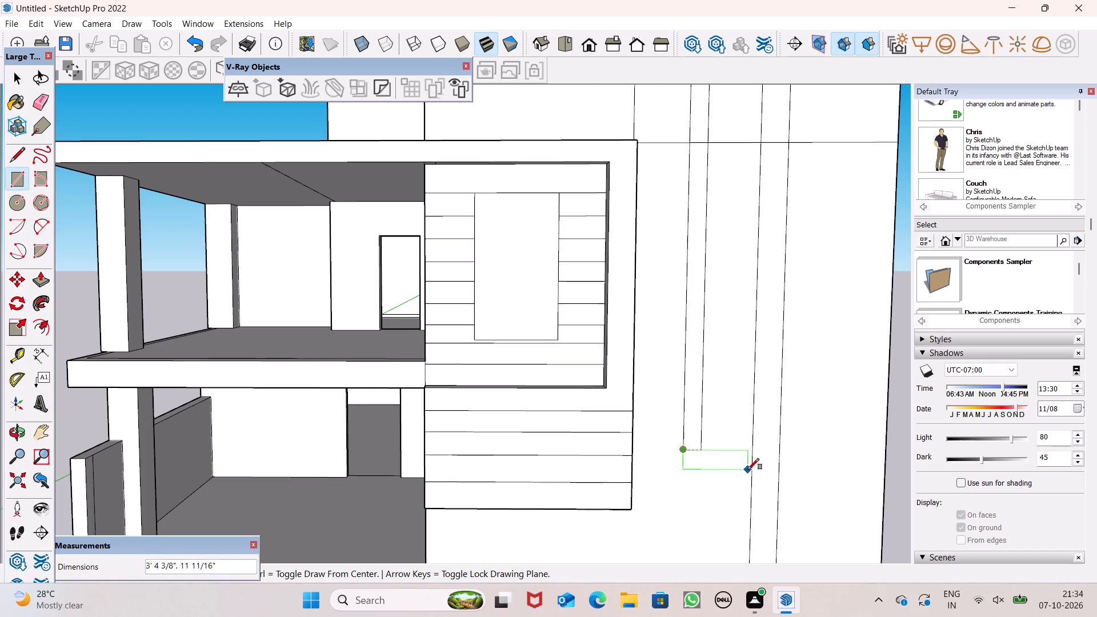
click(750, 468)
scroll(630, 404, down, 1)
scroll(687, 424, down, 7)
key(space)
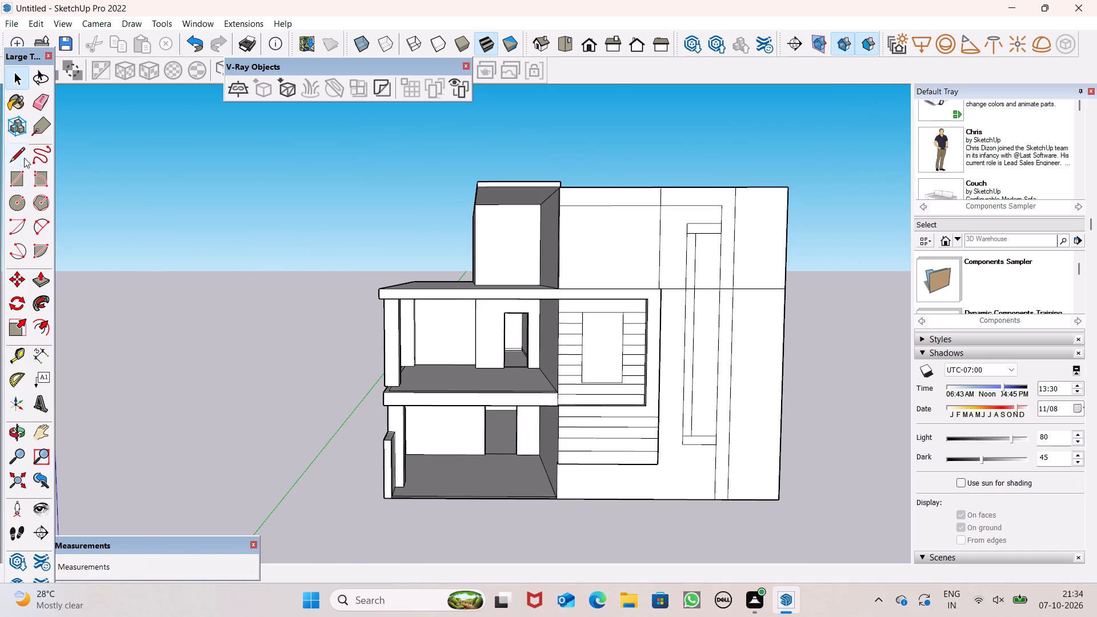
Erase the short dividing edges where the tall narrow strip meets the upper and lower small rectangles on the side wall.
click(46, 106)
scroll(744, 277, up, 7)
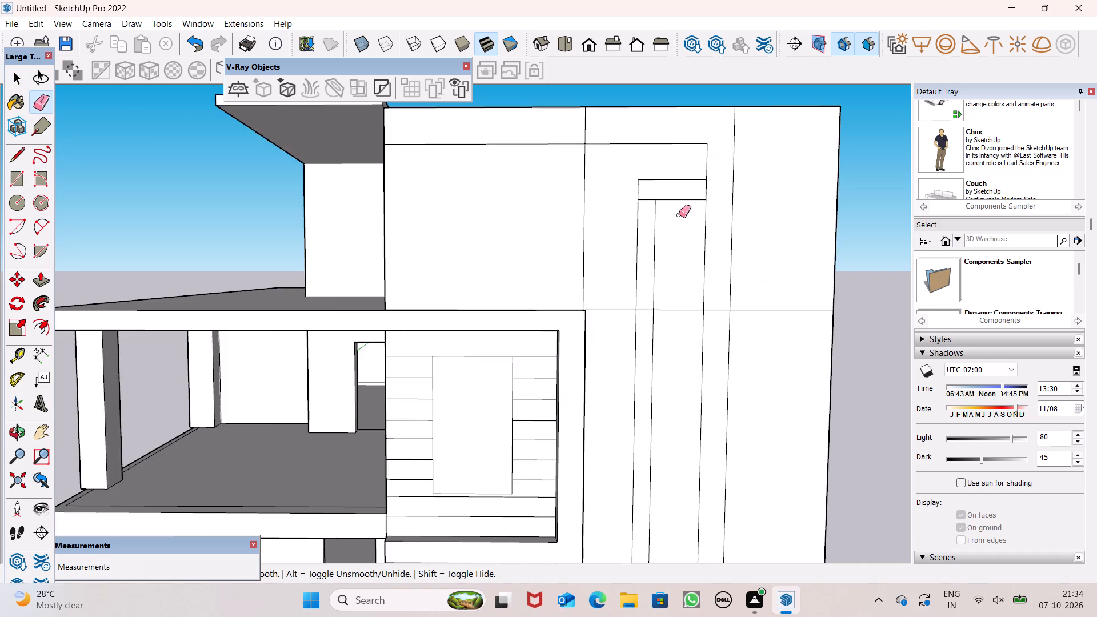
scroll(667, 211, up, 4)
click(637, 195)
scroll(693, 187, down, 9)
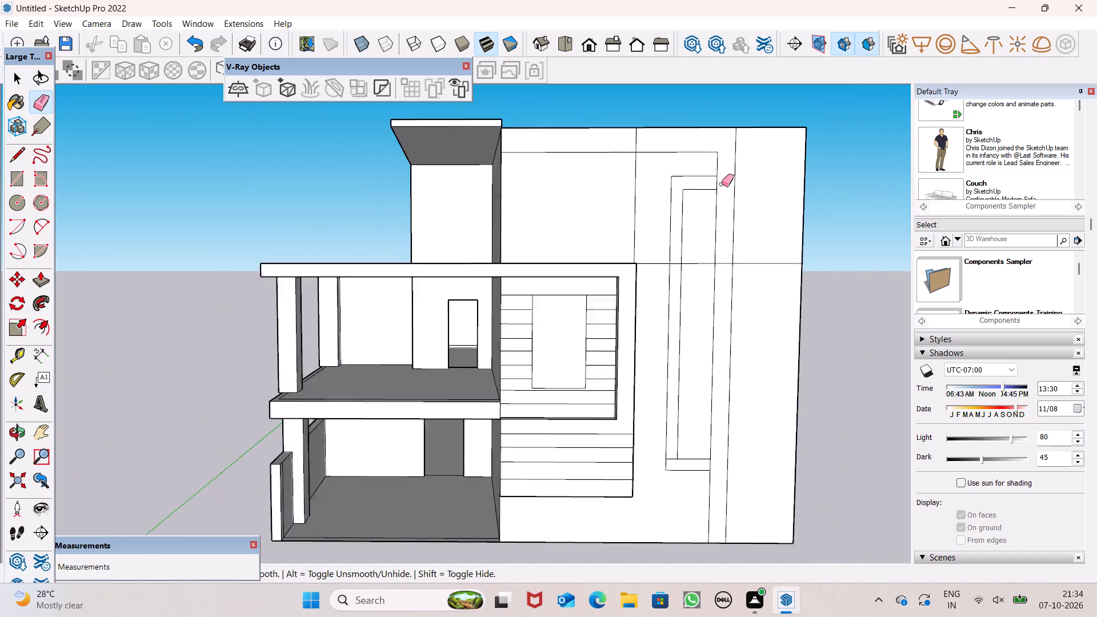
scroll(722, 184, down, 1)
scroll(721, 185, up, 2)
scroll(721, 185, down, 1)
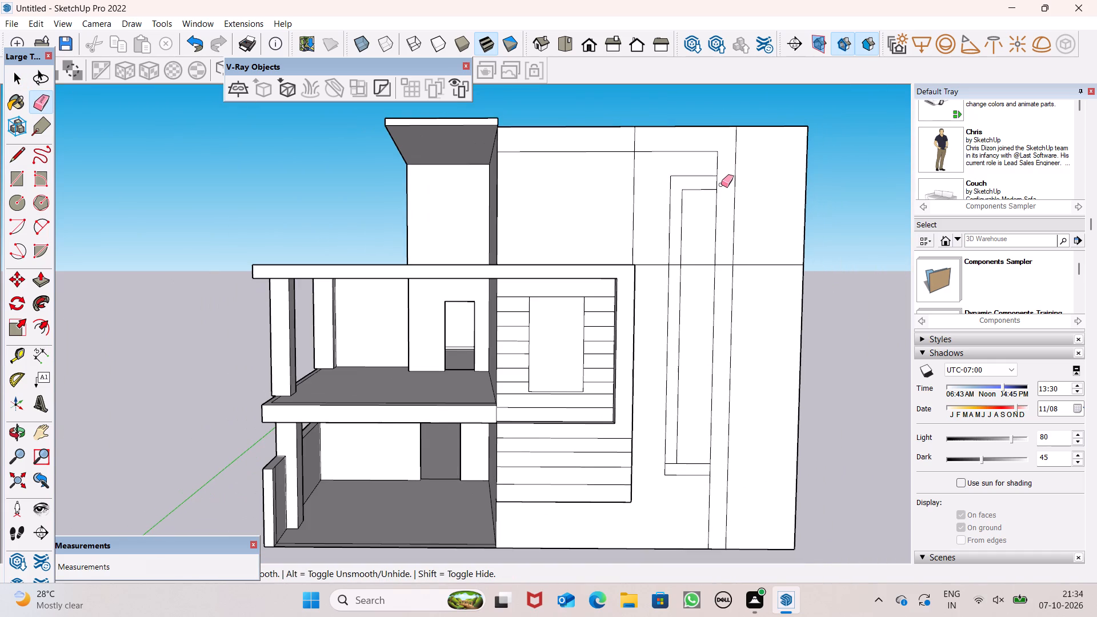
scroll(721, 185, up, 3)
scroll(731, 173, down, 8)
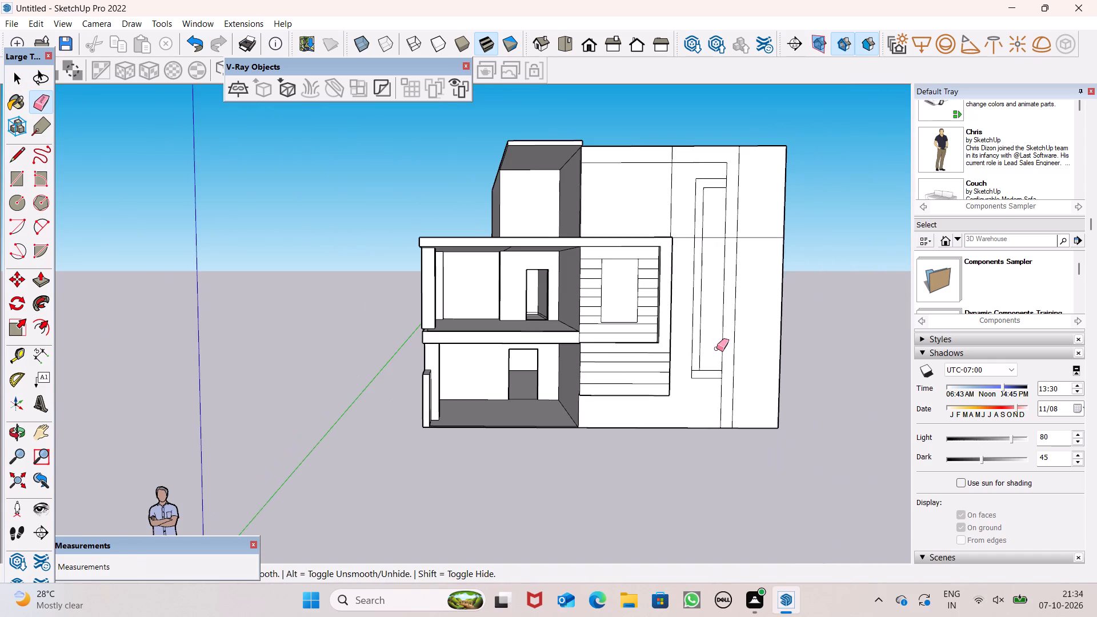
scroll(720, 420, up, 7)
drag(685, 331, 684, 340)
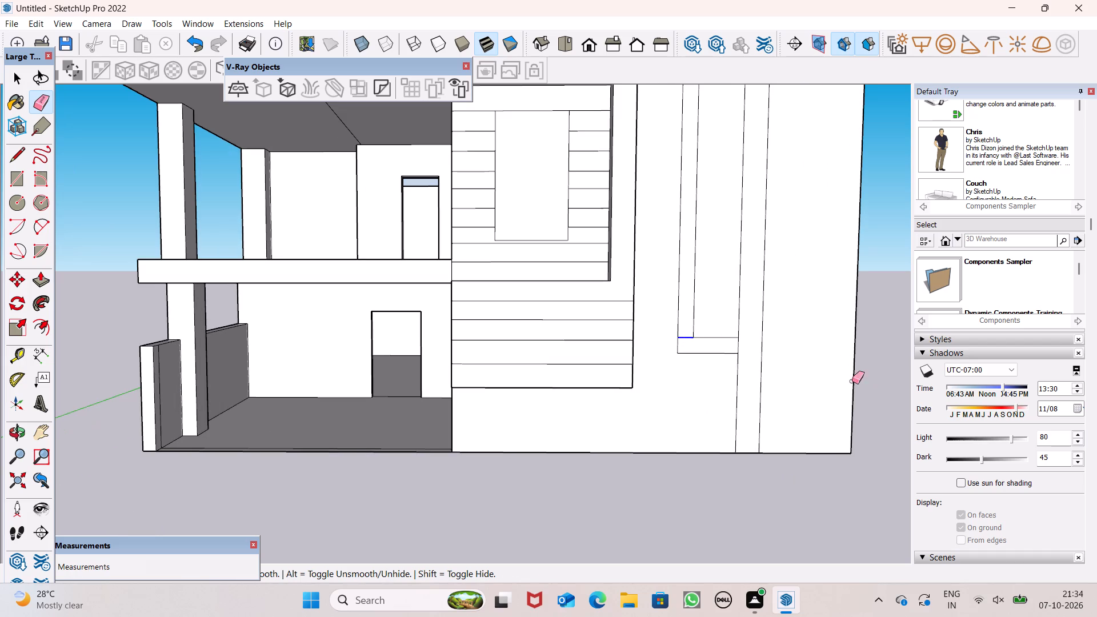
Erase the horizontal floor-level line segments that cross the side wall and the vertical band outlines beyond the window frame.
scroll(817, 373, down, 6)
scroll(774, 206, down, 3)
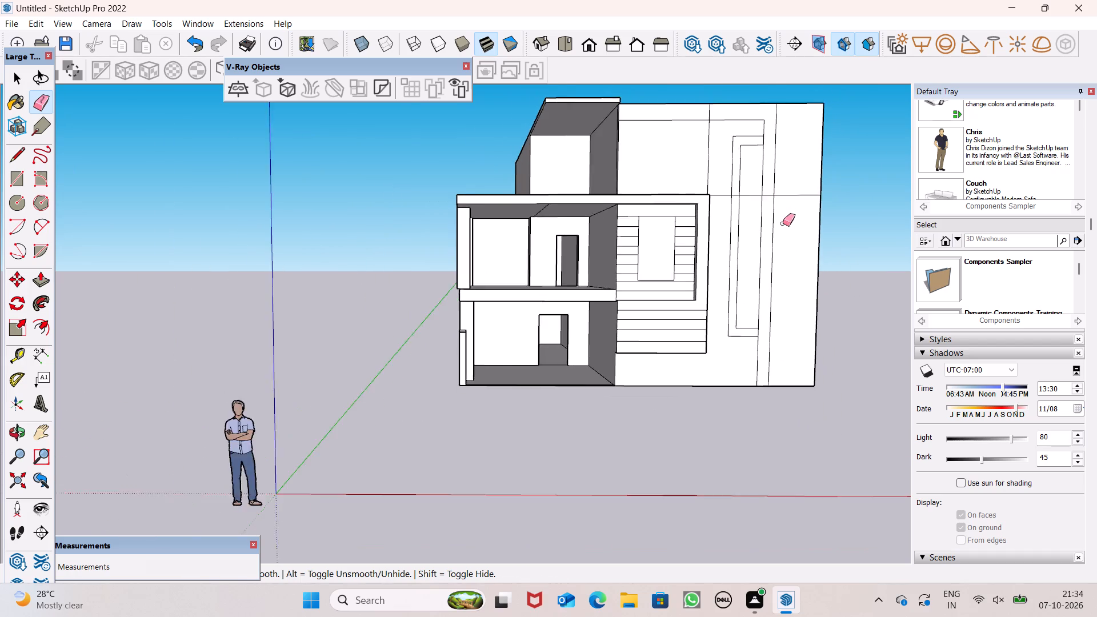
scroll(783, 223, down, 1)
scroll(776, 204, up, 5)
drag(782, 191, 784, 197)
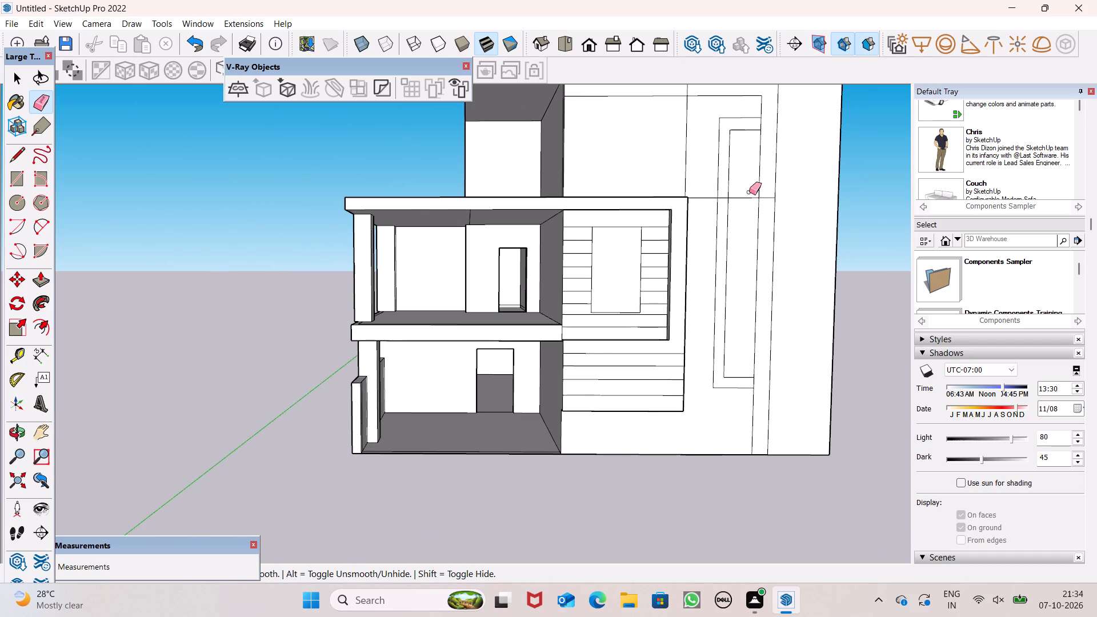
drag(746, 193, 745, 201)
drag(714, 194, 712, 201)
scroll(730, 203, up, 6)
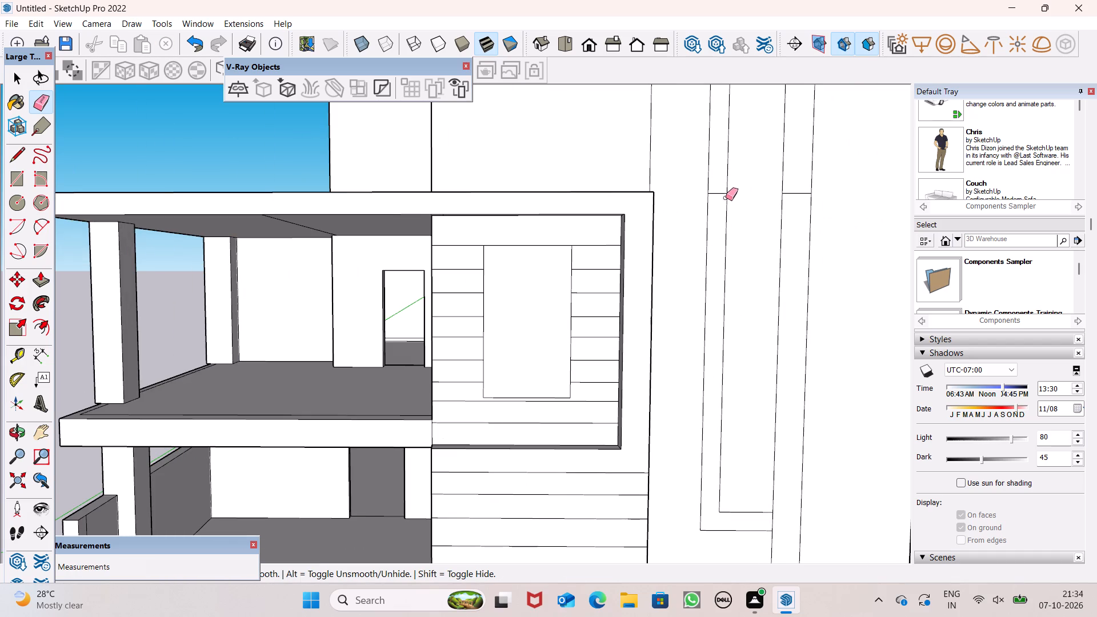
click(720, 191)
drag(797, 191, 800, 199)
Erase the segment of the first vertical line that separates the upper small rectangle from the full-height band.
scroll(795, 226, down, 8)
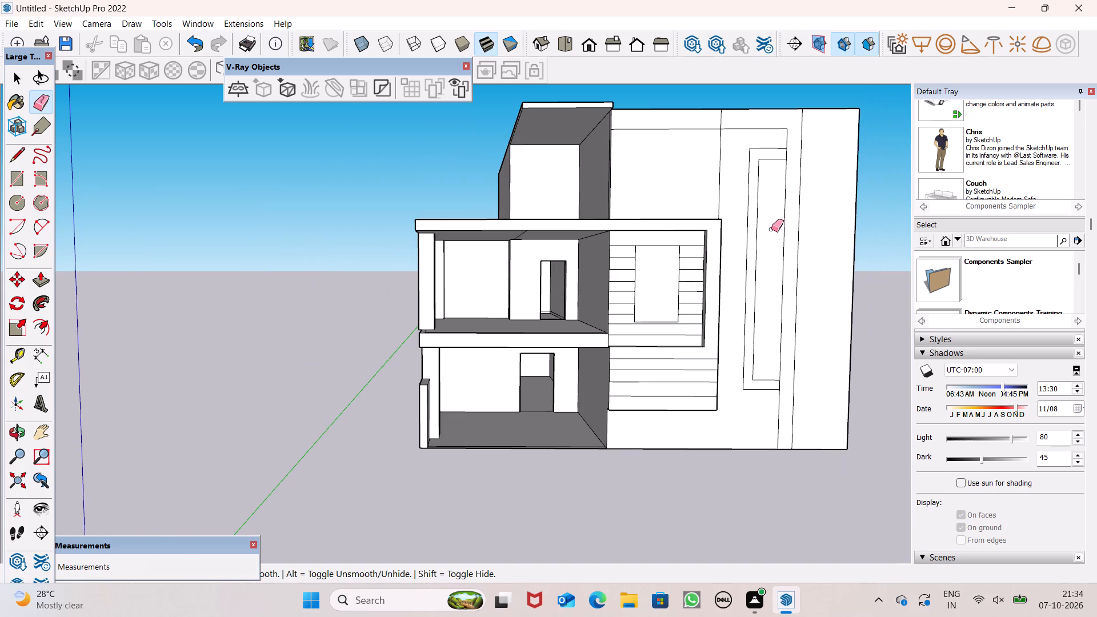
scroll(792, 157, up, 4)
click(783, 151)
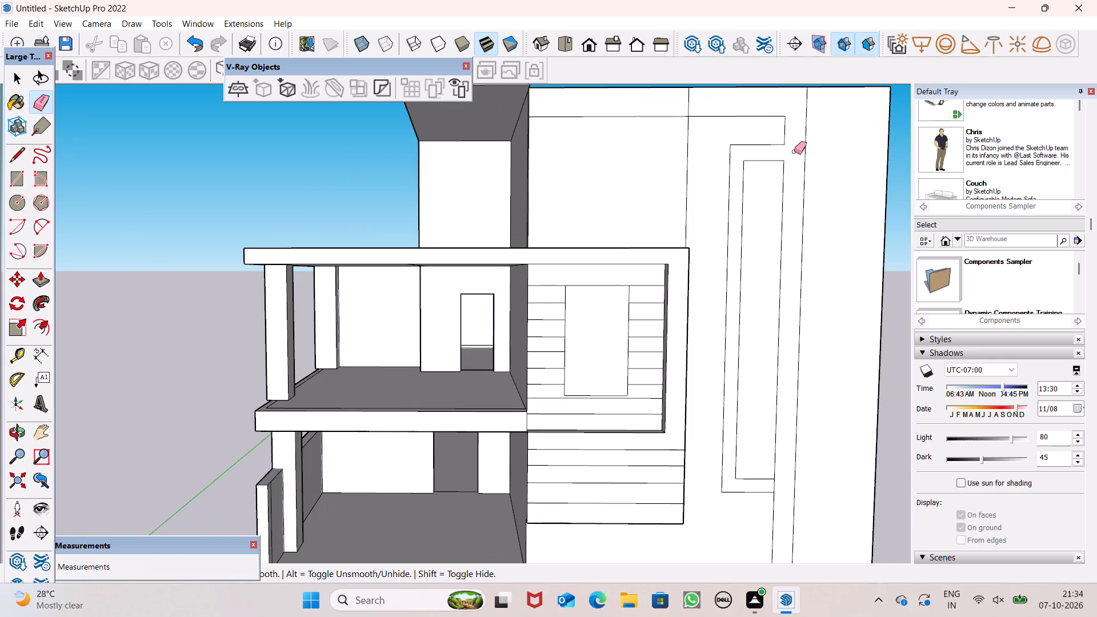
Erase the leftover vertical line on the side wall between the window frame's corner and the wall top.
scroll(802, 158, down, 2)
scroll(744, 202, down, 2)
middle_drag(754, 237, 796, 349)
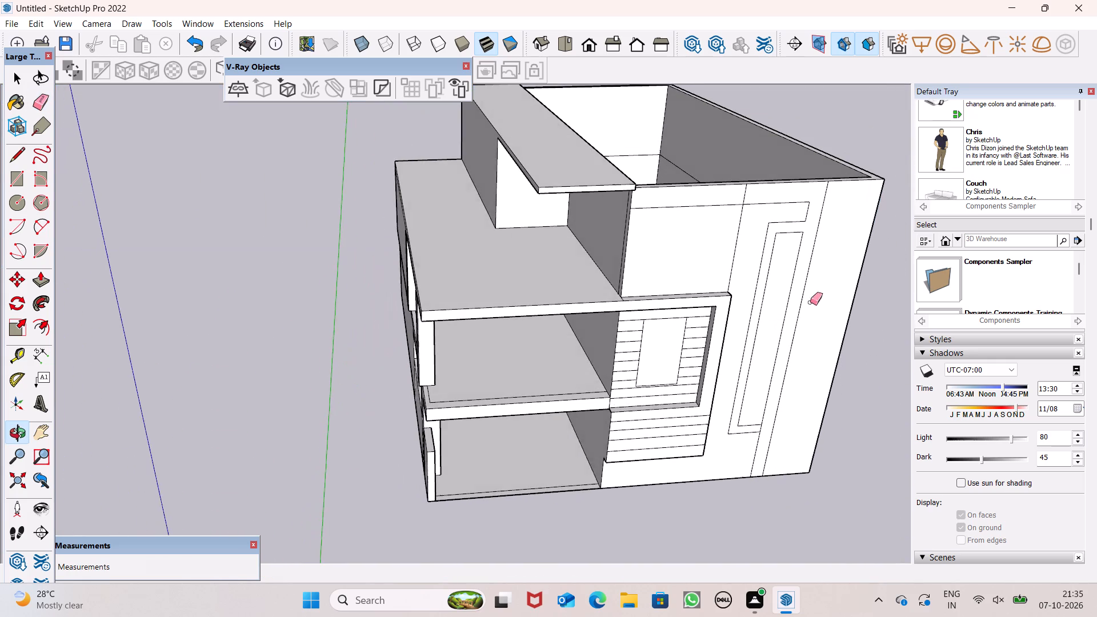
scroll(828, 243, up, 3)
drag(725, 171, 703, 171)
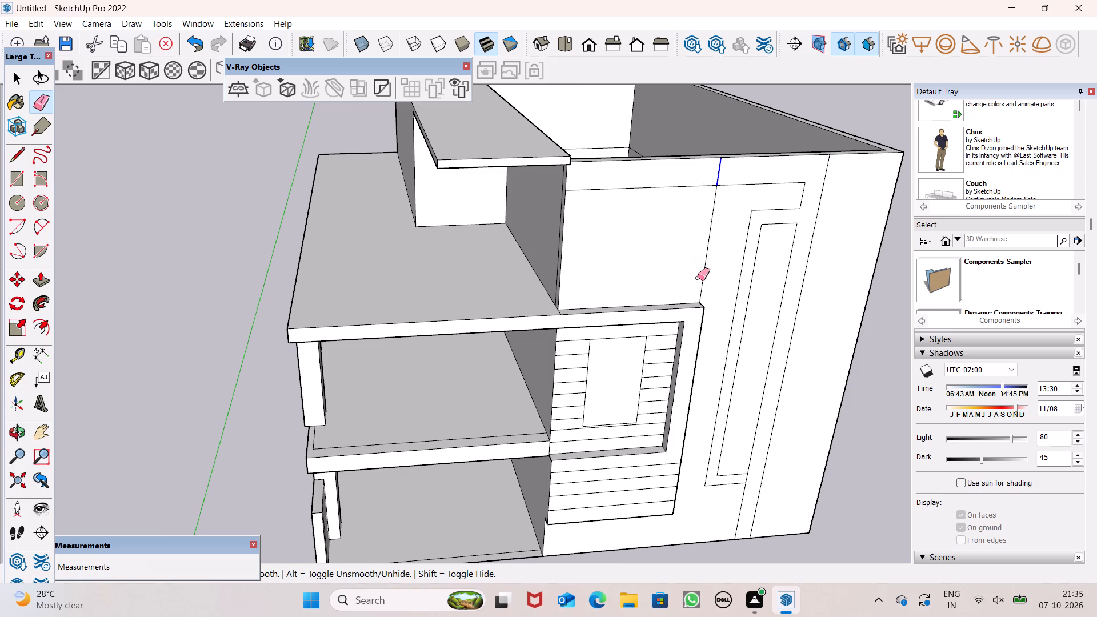
drag(709, 274, 690, 265)
key(space)
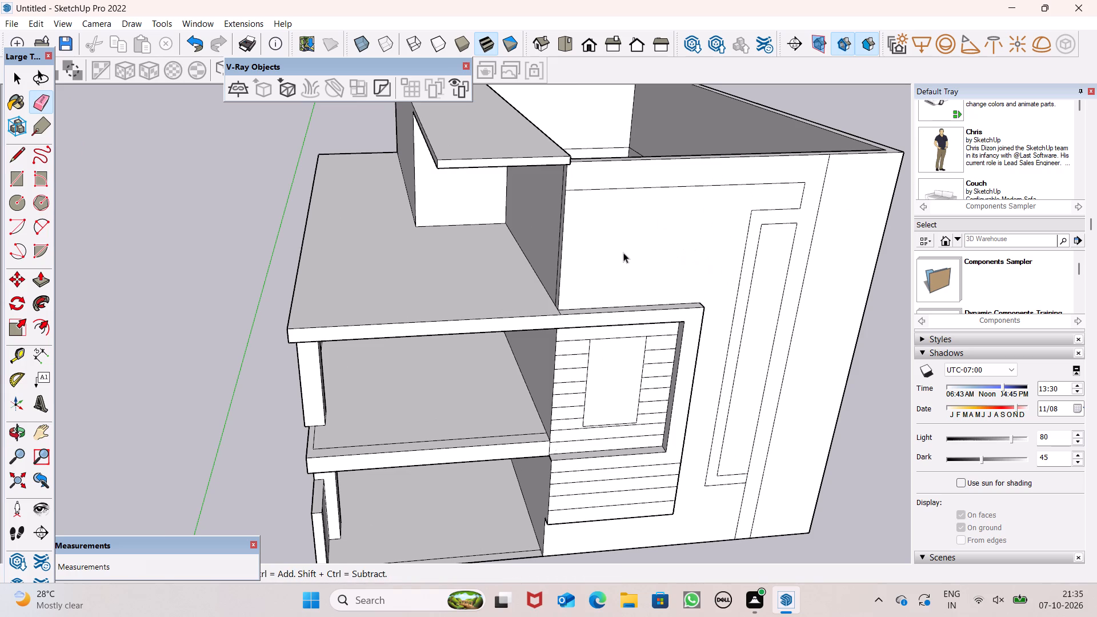
key(space)
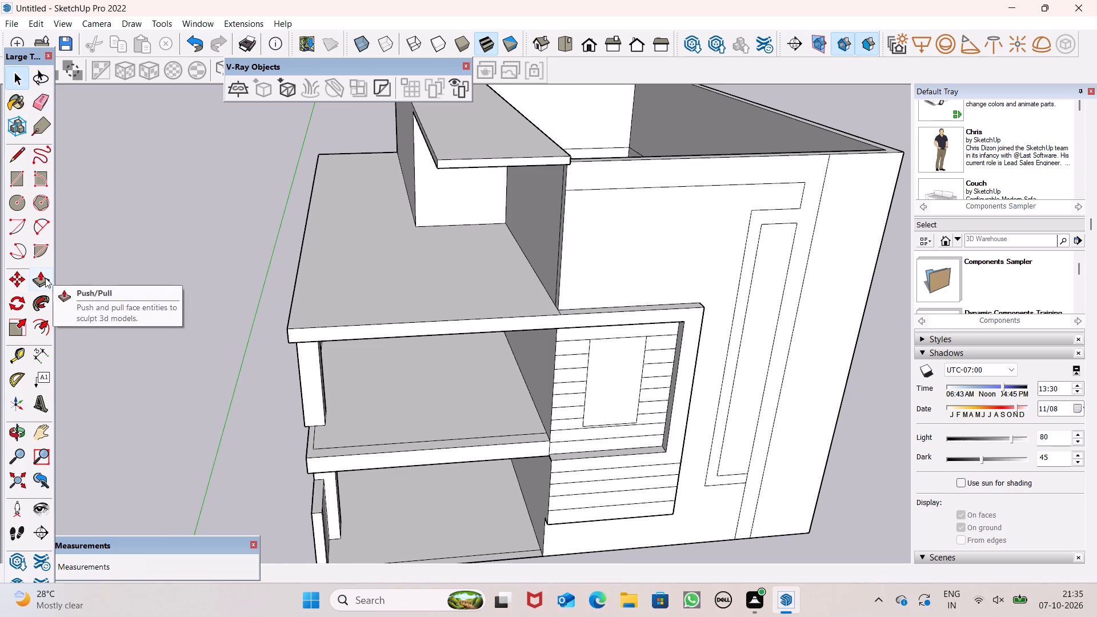
Push/Pull the joined decorative frame band on the side wall outward about 9 5/16".
click(45, 278)
drag(714, 174, 654, 274)
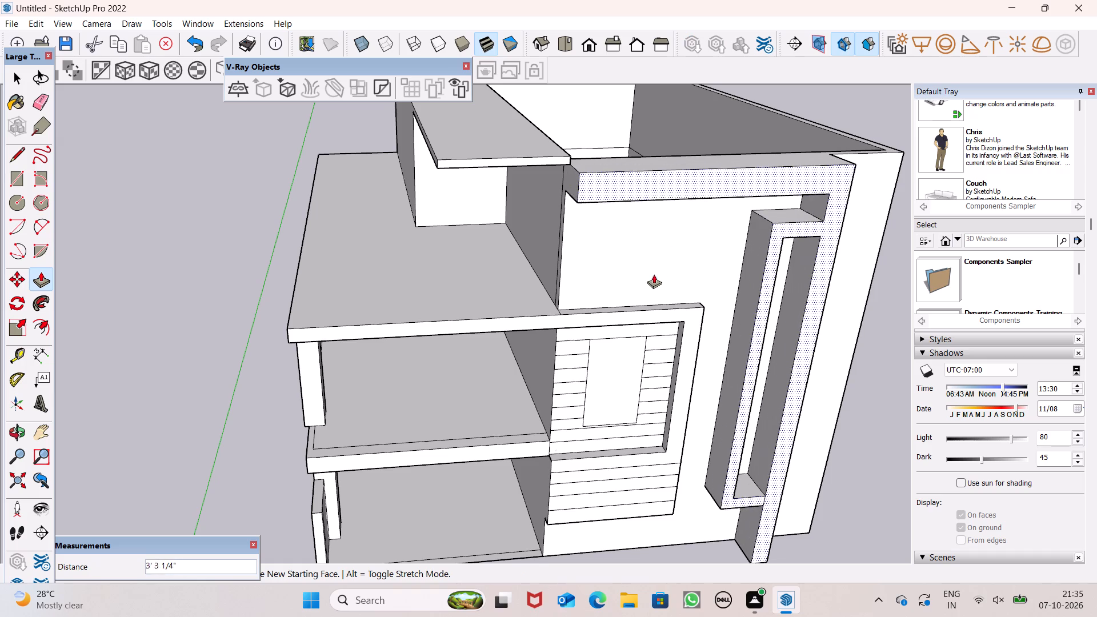
drag(654, 274, 634, 313)
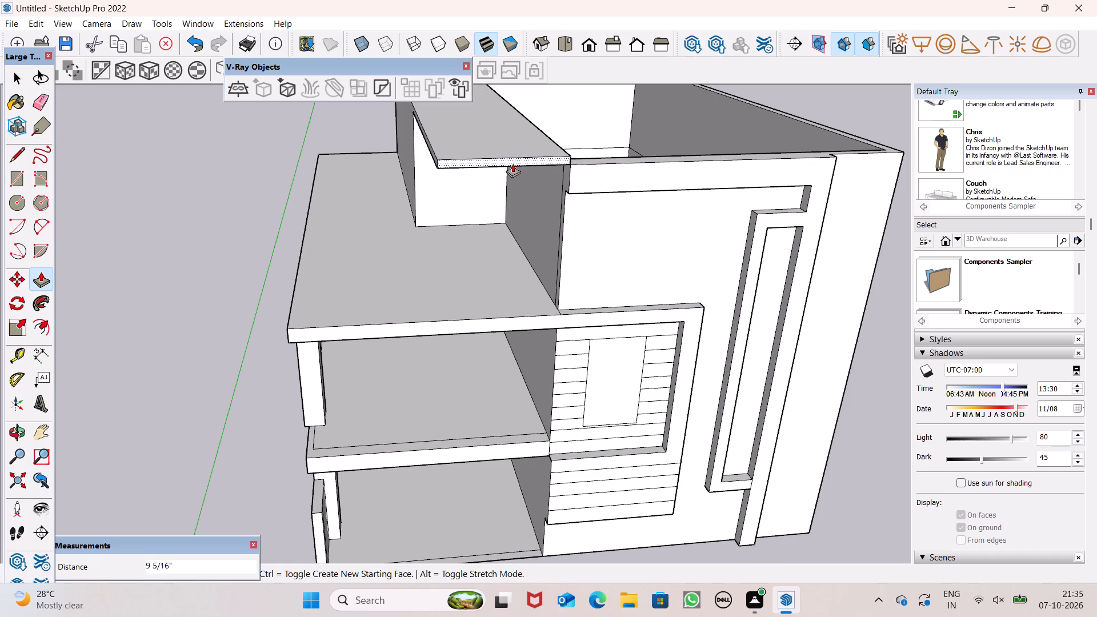
Push/Pull the terrace roof overhang's end face outward about 1 1/4", flush with the face of the decorative band.
drag(523, 162, 606, 177)
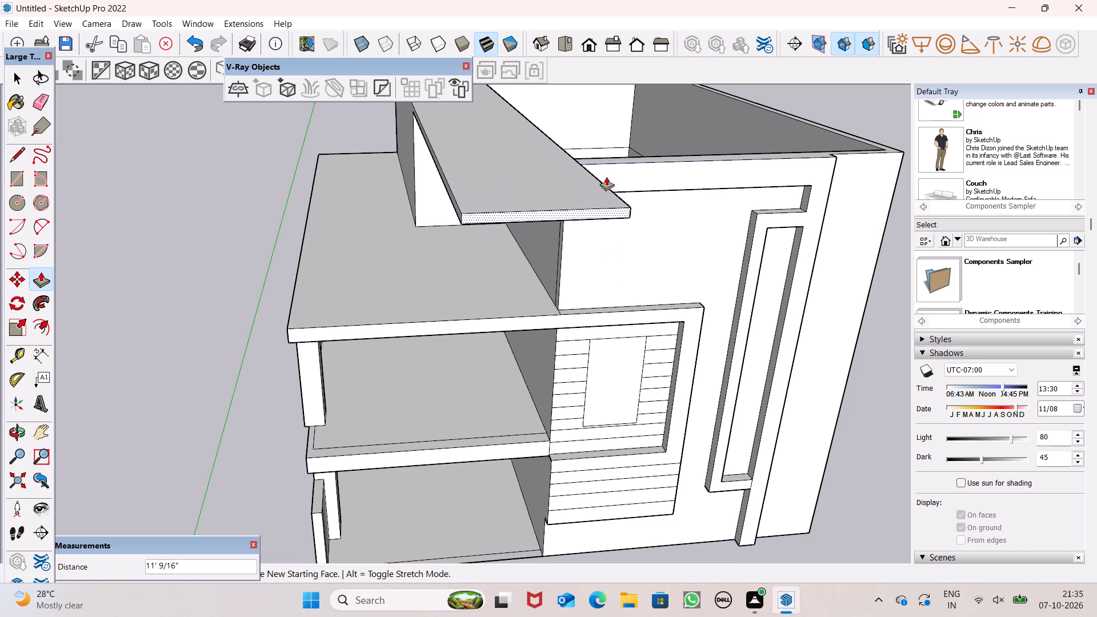
drag(606, 177, 605, 175)
Push/Pull the terrace roof overhang's underside down to the lower edge of the decorative top band.
middle_drag(568, 186, 722, 286)
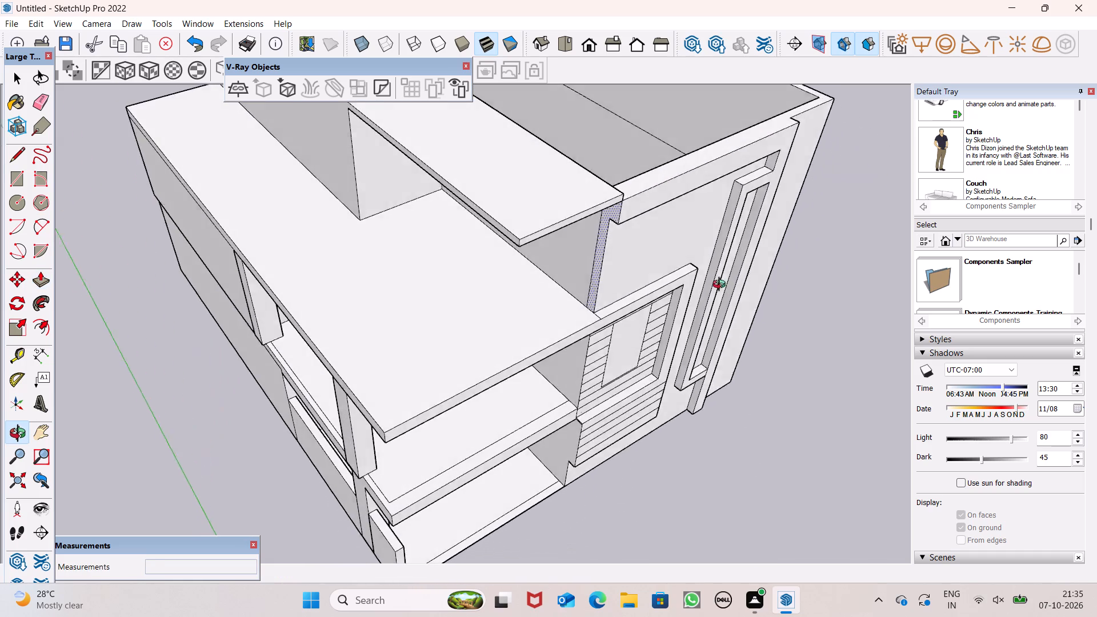
middle_drag(722, 286, 725, 288)
scroll(645, 237, up, 4)
scroll(604, 207, down, 5)
middle_drag(686, 250, 694, 250)
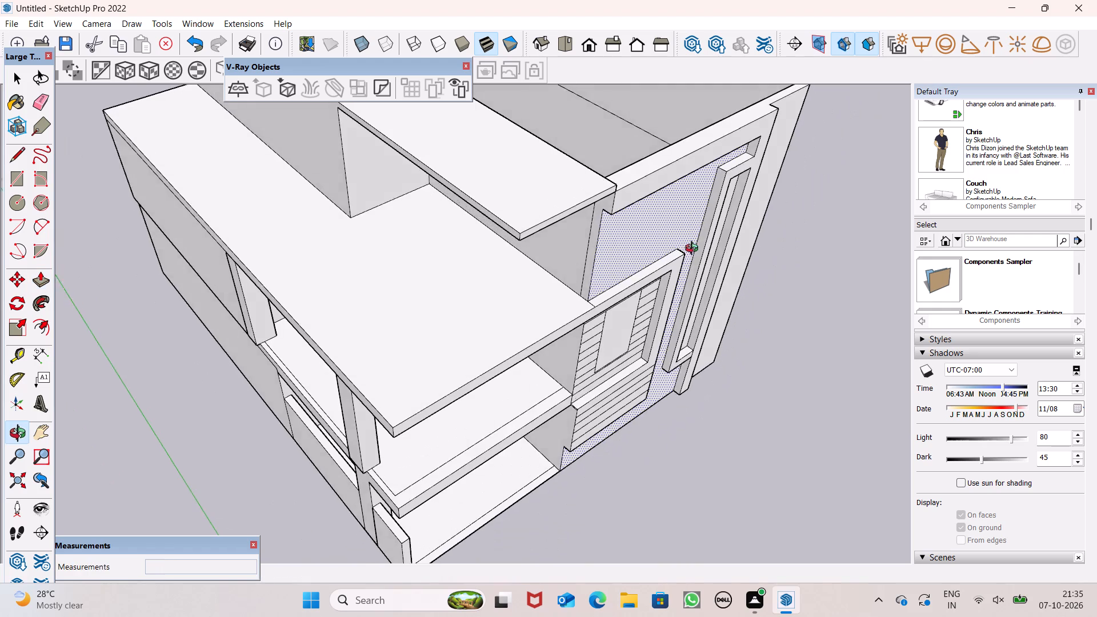
middle_drag(694, 250, 664, 155)
scroll(623, 140, up, 5)
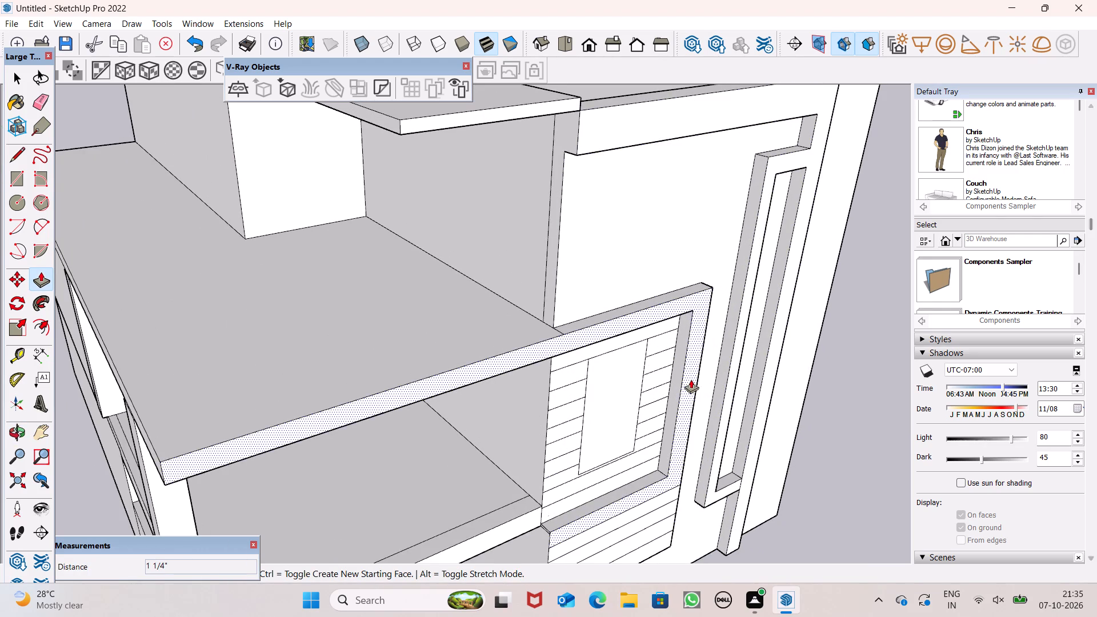
scroll(692, 381, down, 7)
middle_drag(724, 285, 710, 77)
scroll(671, 134, up, 4)
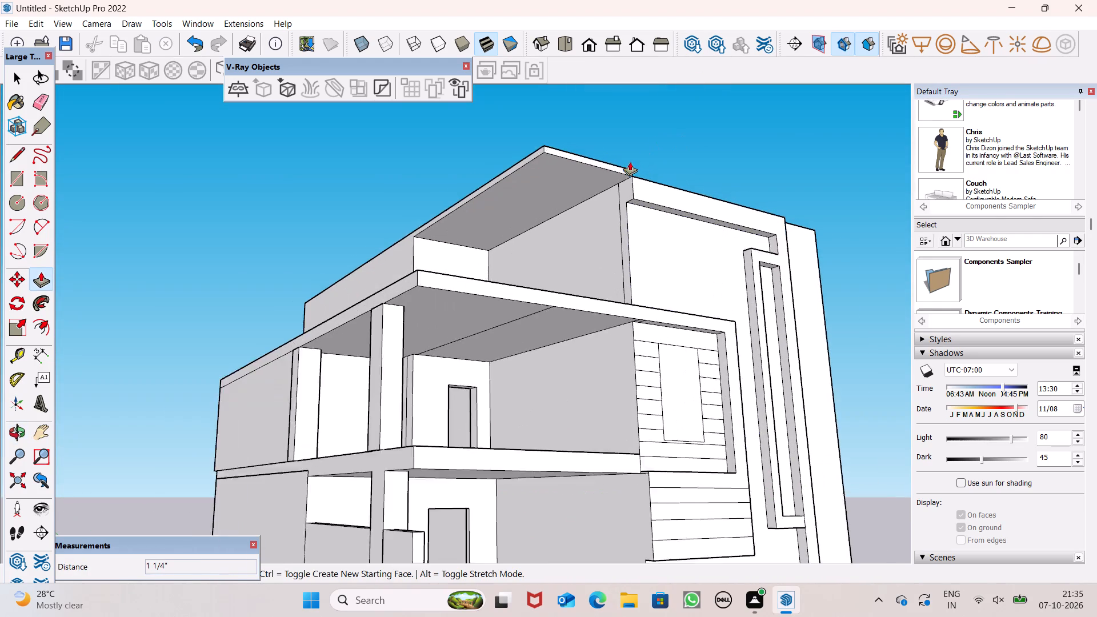
scroll(630, 162, up, 2)
drag(594, 178, 630, 201)
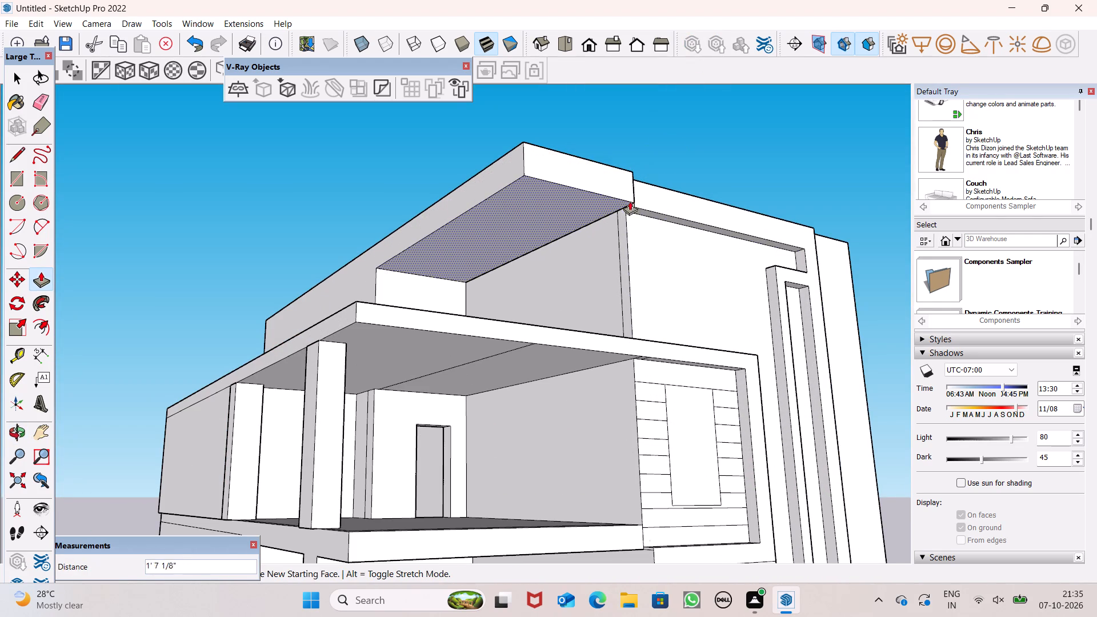
drag(630, 201, 640, 201)
Push/Pull the terrace roof overhang's top face down about 6 1/16", level with the top of the decorative band.
scroll(762, 167, down, 6)
middle_drag(767, 194, 410, 449)
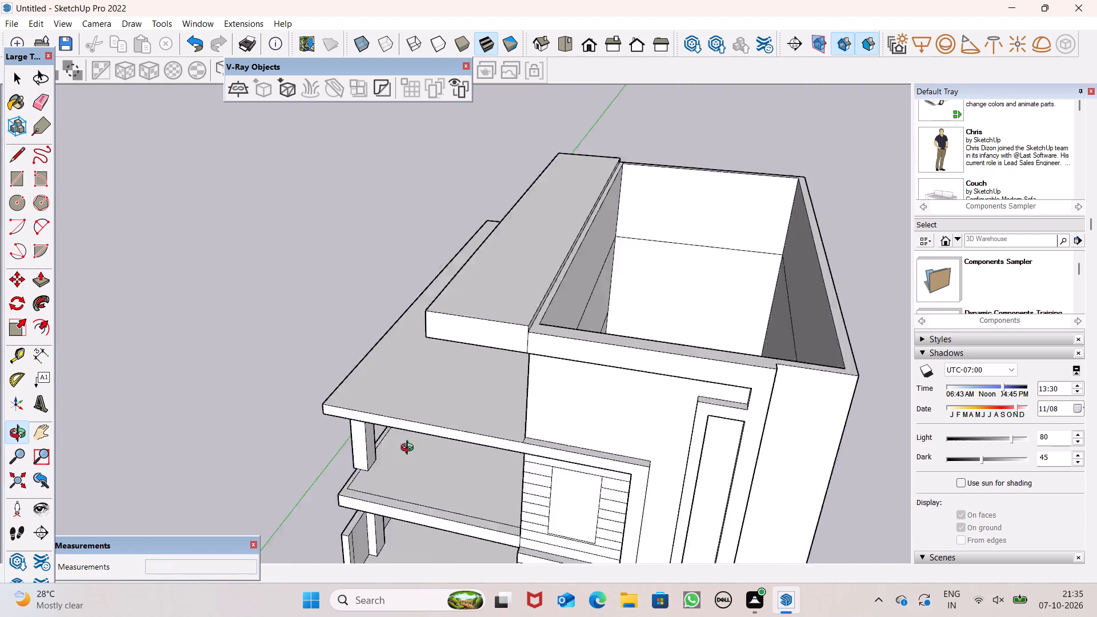
middle_drag(410, 449, 394, 446)
scroll(390, 392, up, 6)
drag(404, 325, 403, 335)
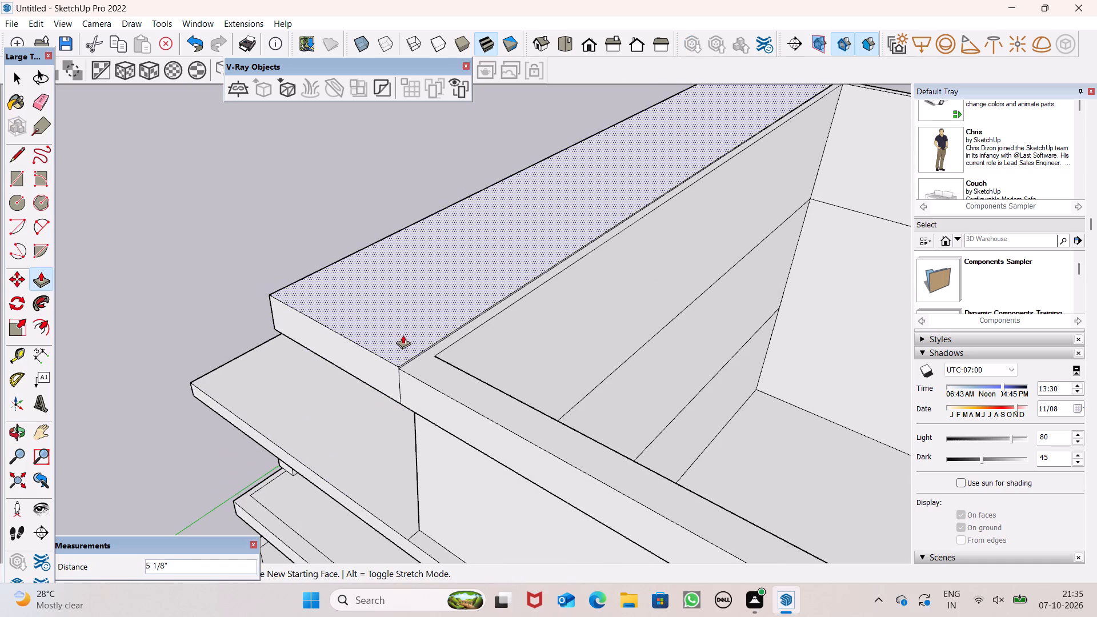
drag(403, 335, 419, 354)
Erase the vertical seam between the roof overhang's end face and the decorative top band.
scroll(411, 315, down, 7)
scroll(478, 305, down, 6)
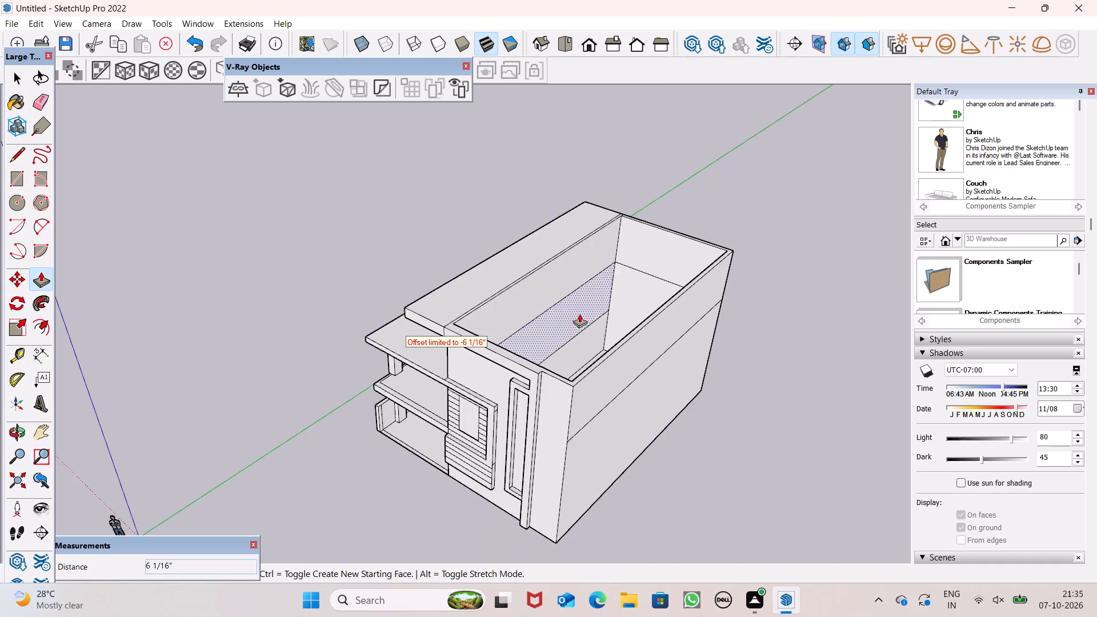
scroll(593, 333, down, 1)
middle_drag(600, 358, 760, 231)
scroll(571, 262, up, 3)
scroll(570, 261, down, 1)
scroll(570, 261, up, 2)
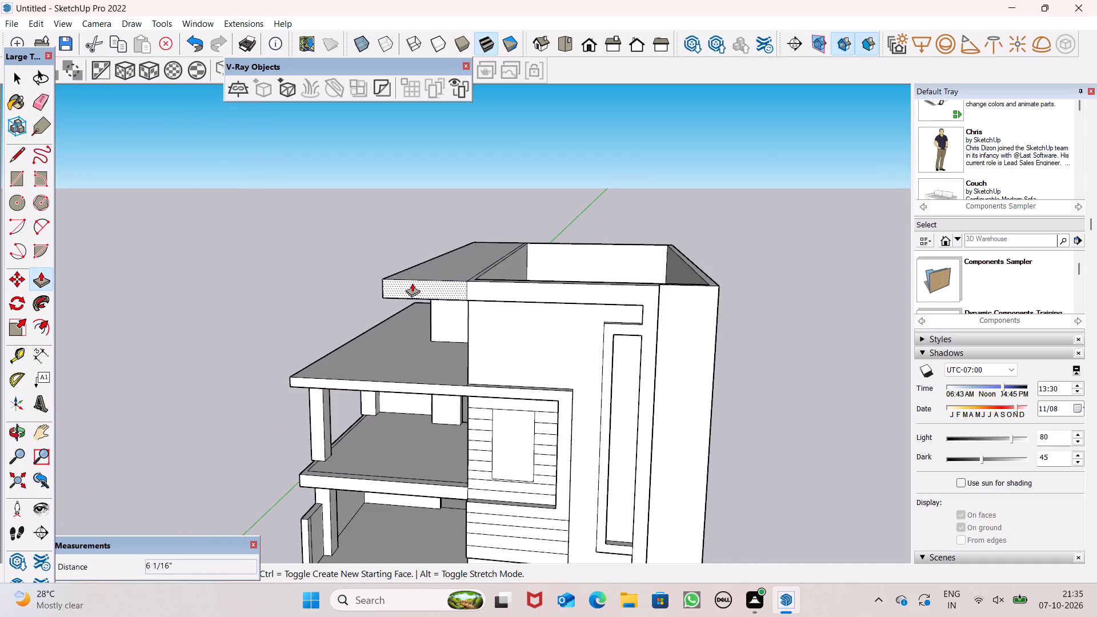
middle_drag(412, 283, 463, 246)
scroll(463, 246, up, 1)
scroll(516, 273, up, 4)
scroll(516, 273, down, 1)
scroll(513, 267, up, 2)
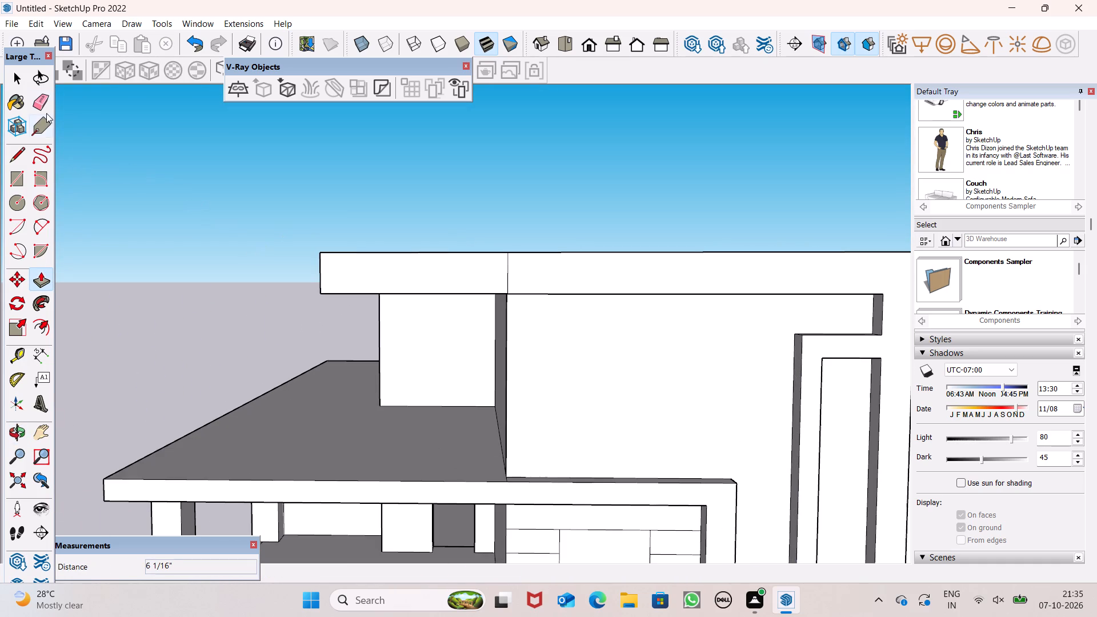
click(34, 93)
scroll(459, 285, up, 3)
click(526, 277)
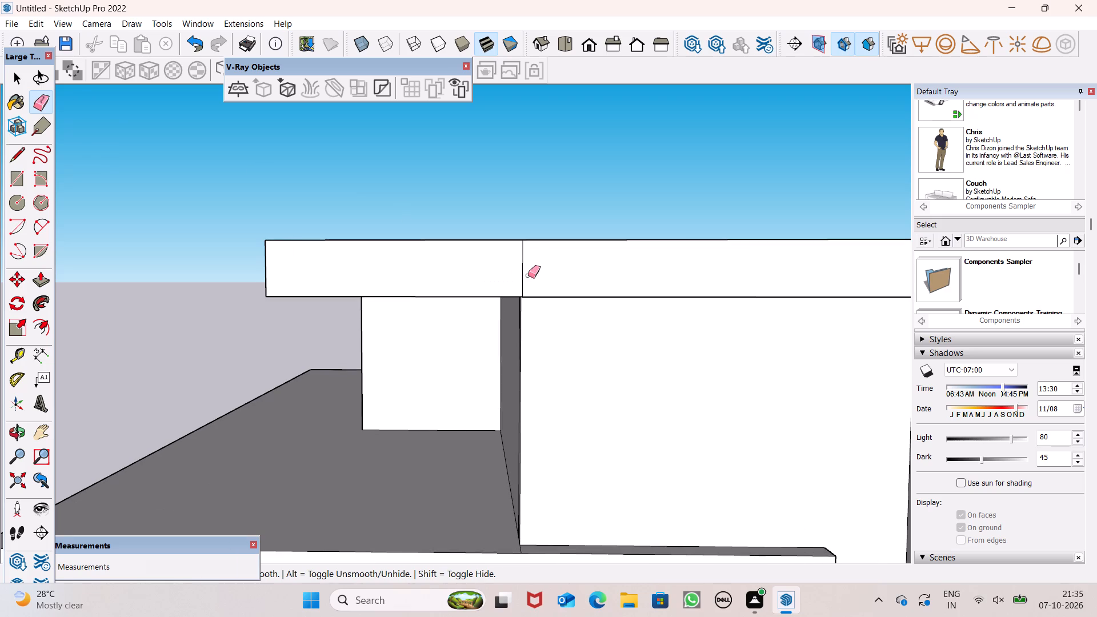
drag(532, 269, 512, 263)
scroll(525, 253, down, 8)
scroll(586, 281, up, 1)
scroll(587, 283, down, 3)
key(space)
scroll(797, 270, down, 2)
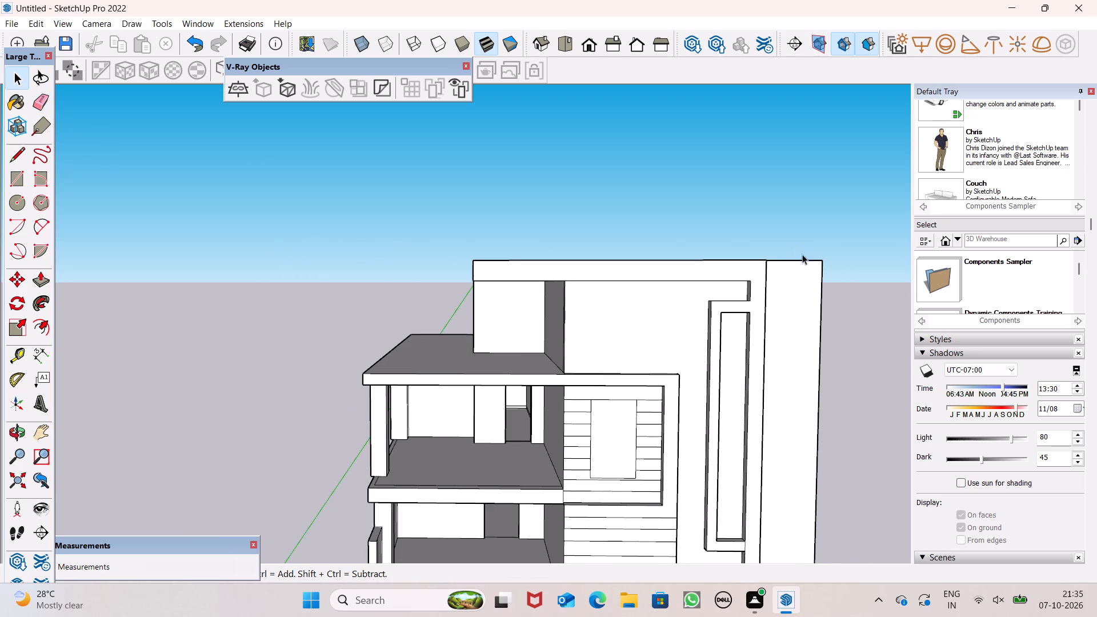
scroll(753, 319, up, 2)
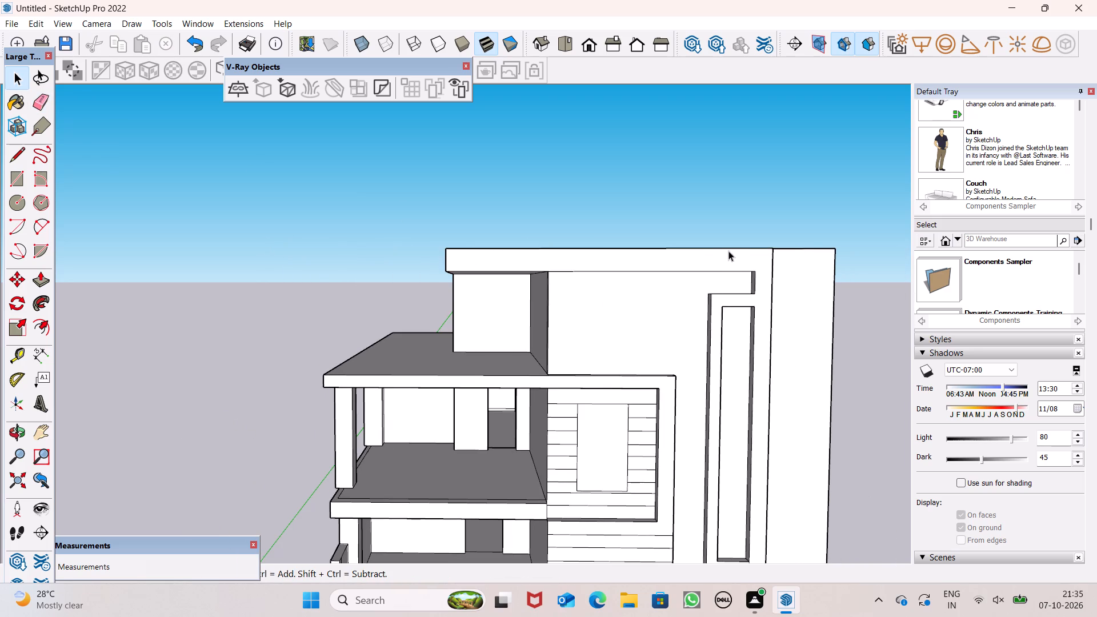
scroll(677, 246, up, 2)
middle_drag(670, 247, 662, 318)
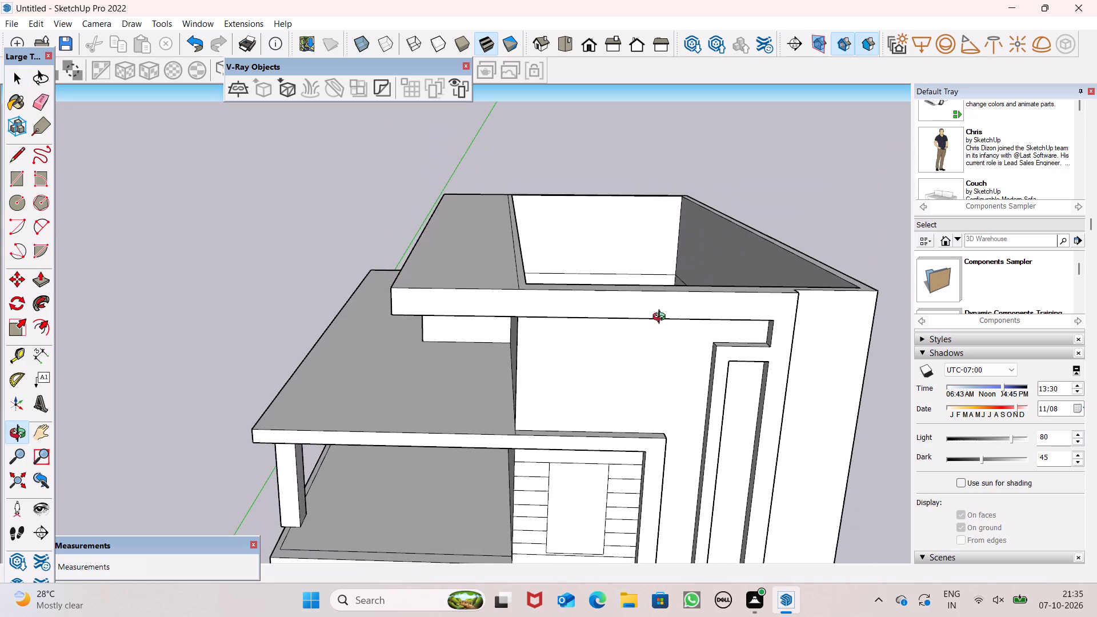
Push/Pull the decorative frame's face on the upper side wall slightly outward.
middle_drag(662, 318, 666, 297)
scroll(627, 286, up, 1)
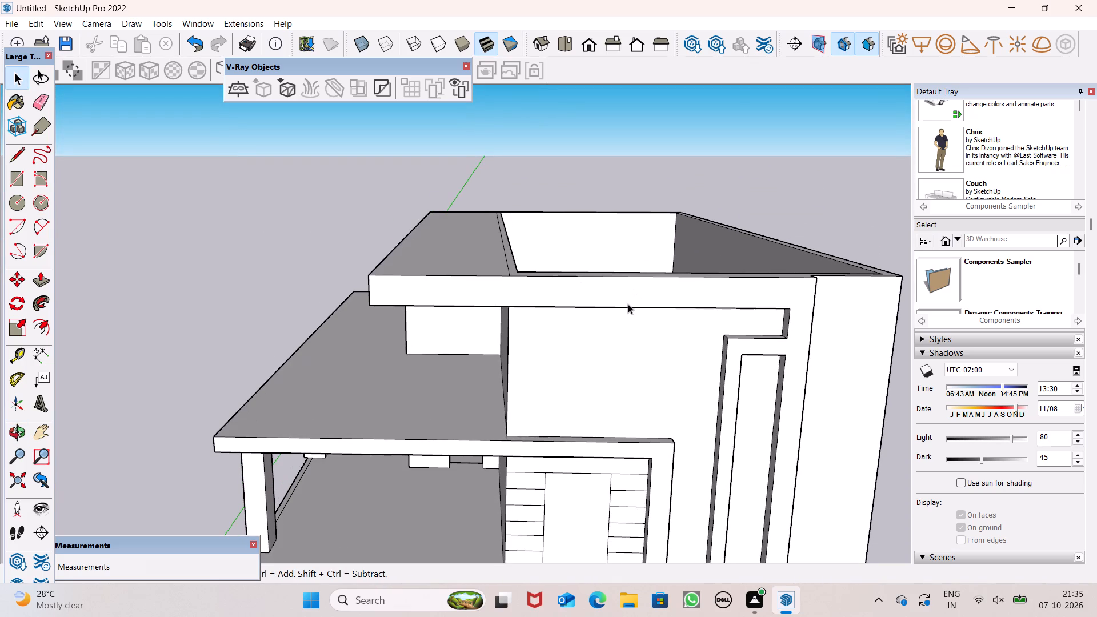
middle_drag(636, 333, 624, 331)
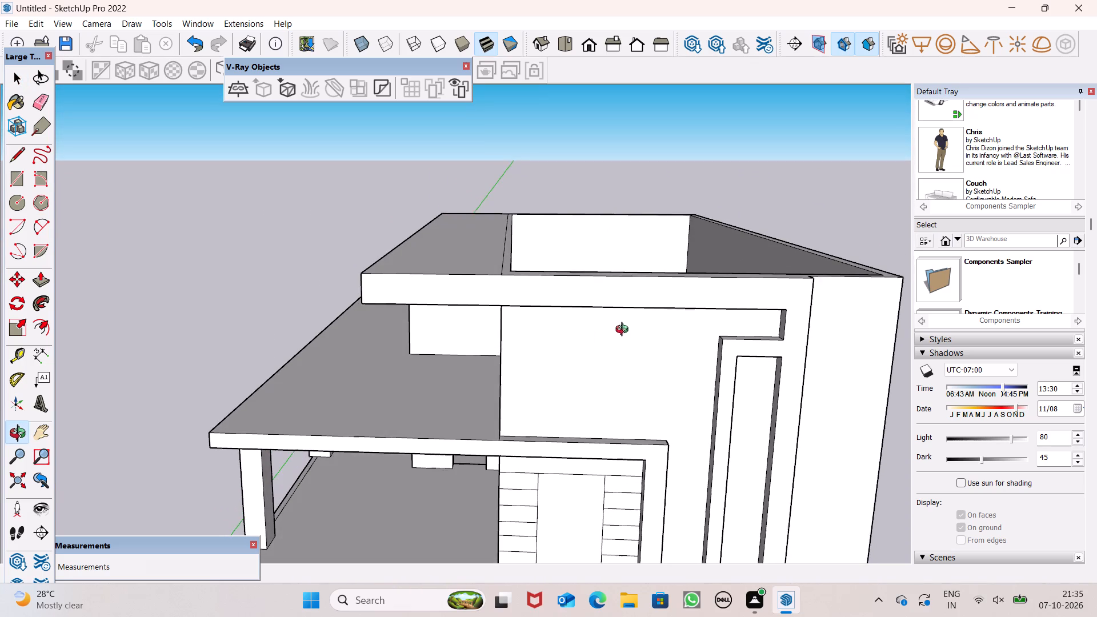
middle_drag(624, 331, 623, 329)
scroll(641, 294, down, 1)
middle_drag(688, 316, 691, 281)
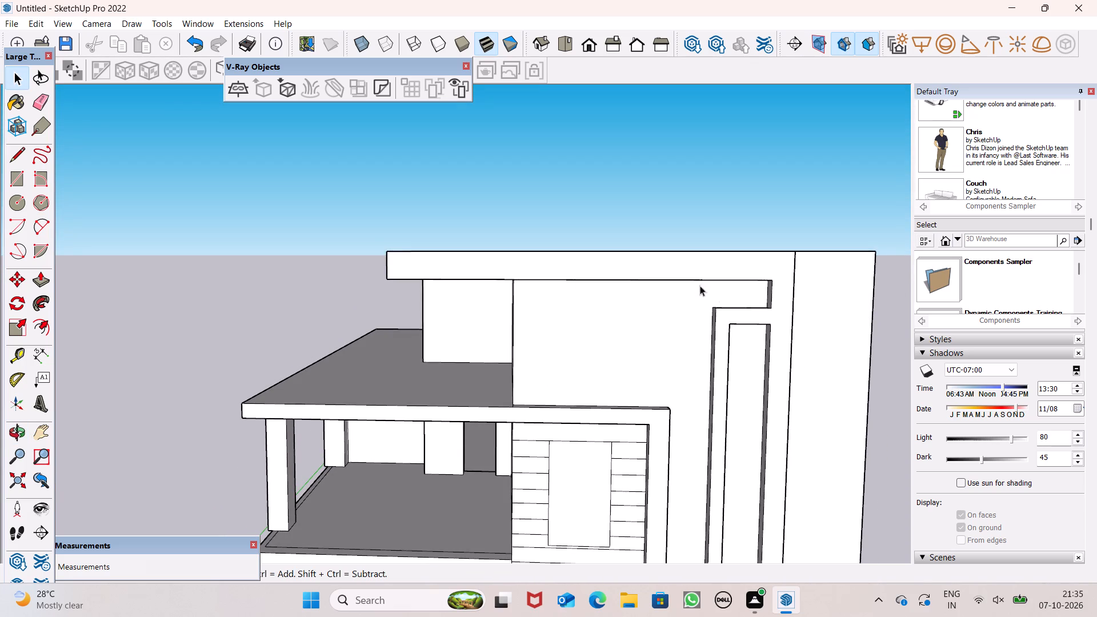
scroll(743, 306, up, 2)
middle_drag(758, 313, 776, 356)
scroll(760, 333, up, 3)
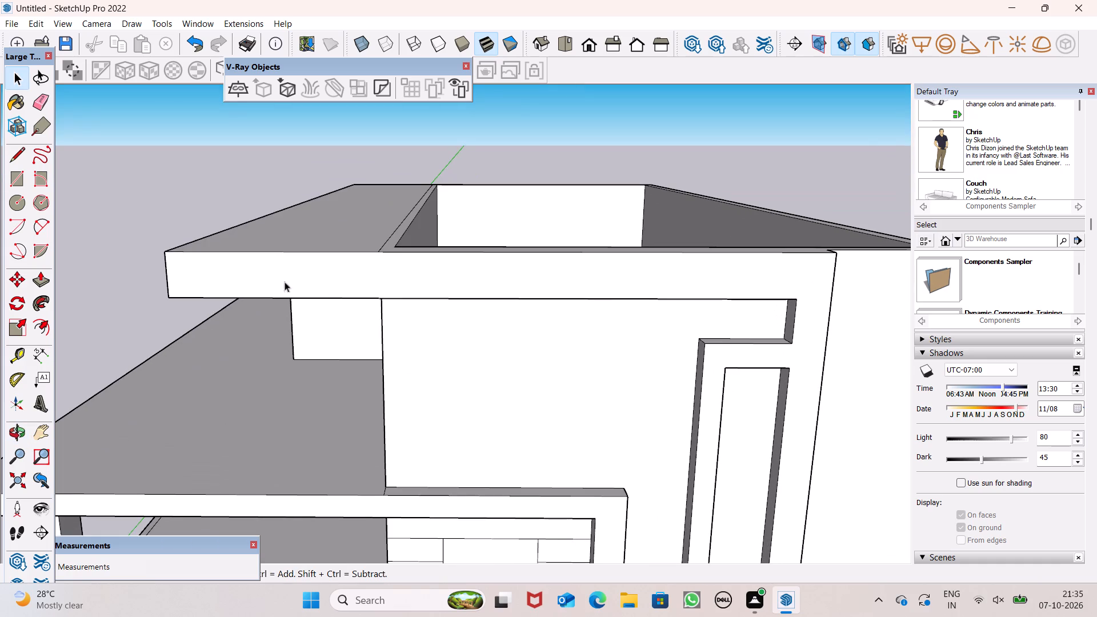
click(35, 283)
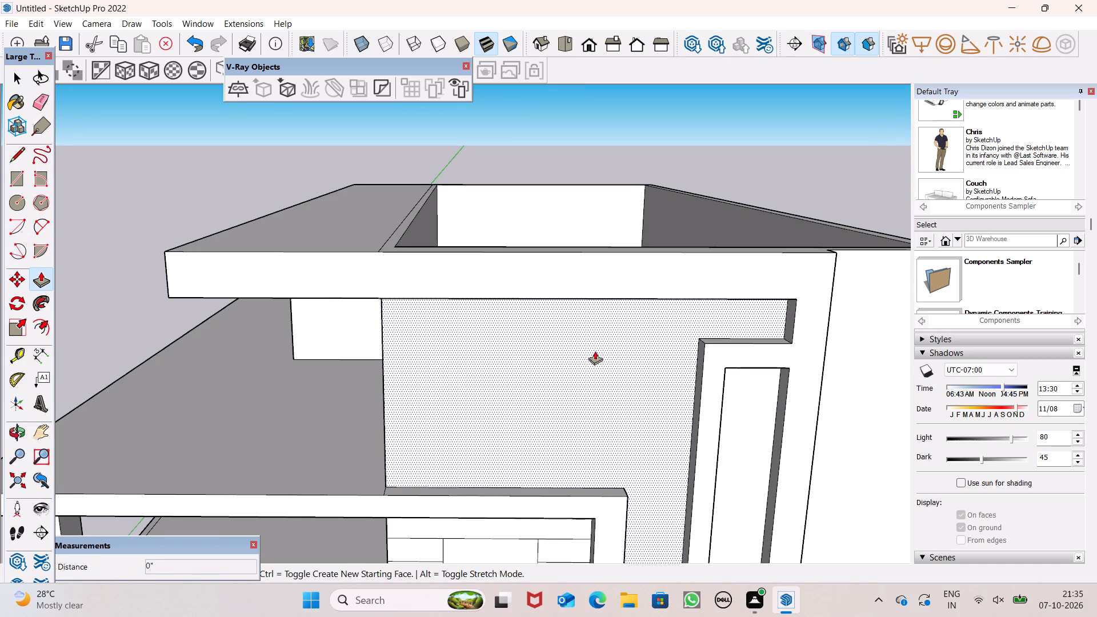
scroll(715, 358, up, 1)
scroll(729, 355, down, 1)
drag(724, 338, 728, 335)
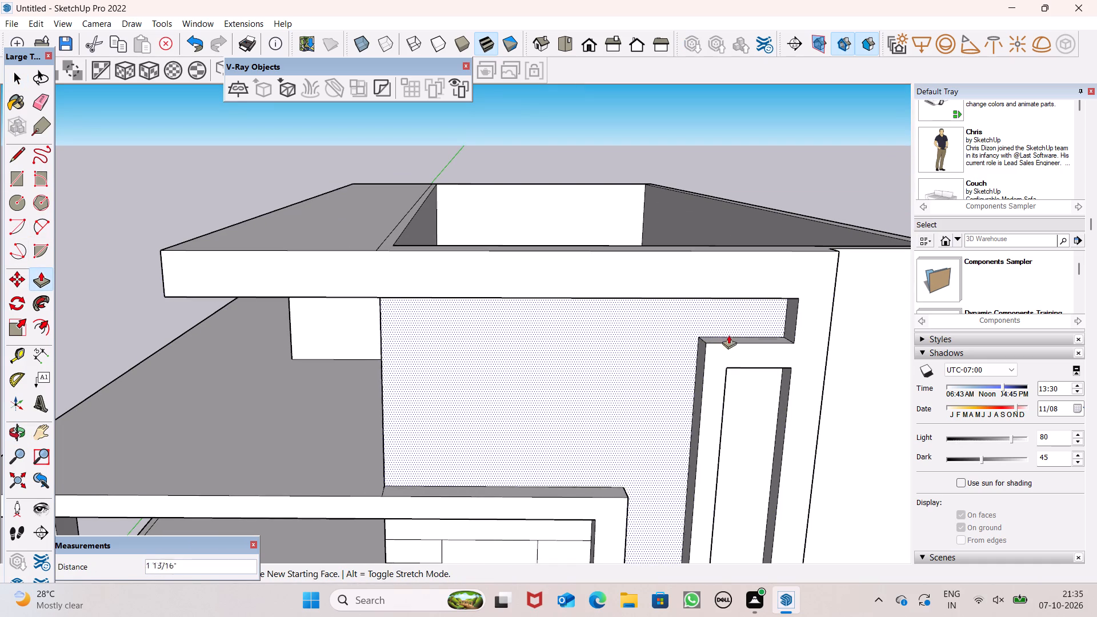
drag(728, 335, 730, 333)
key(space)
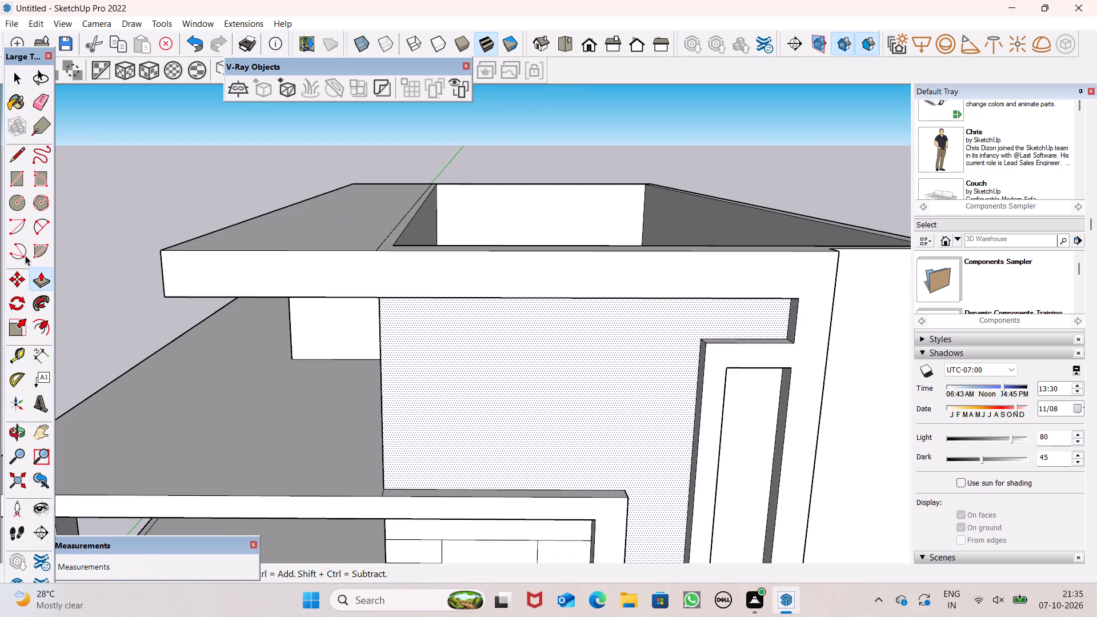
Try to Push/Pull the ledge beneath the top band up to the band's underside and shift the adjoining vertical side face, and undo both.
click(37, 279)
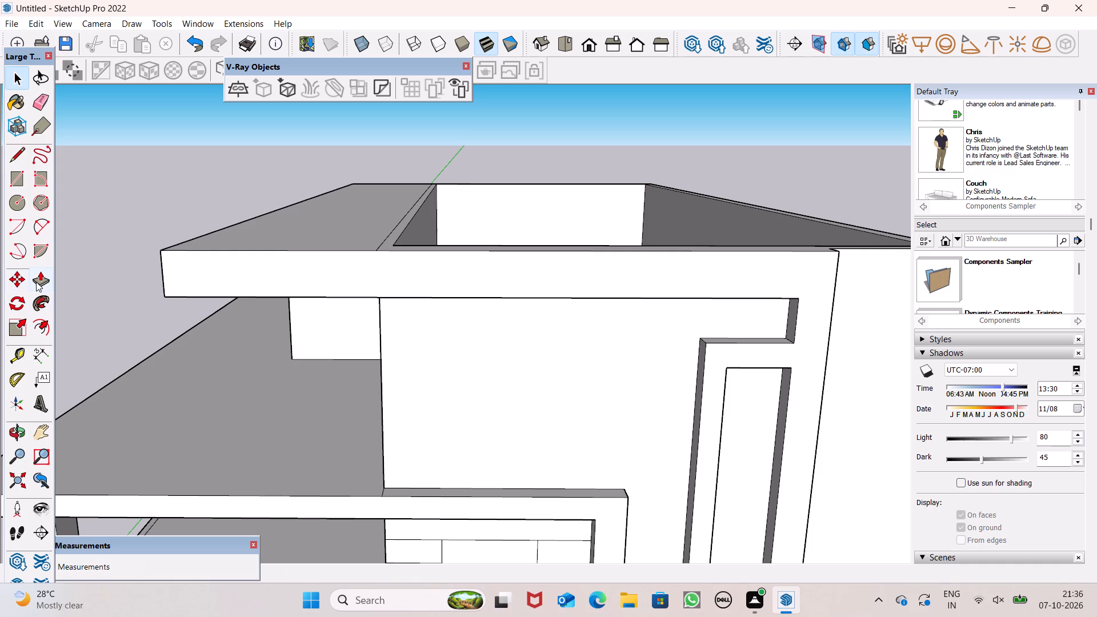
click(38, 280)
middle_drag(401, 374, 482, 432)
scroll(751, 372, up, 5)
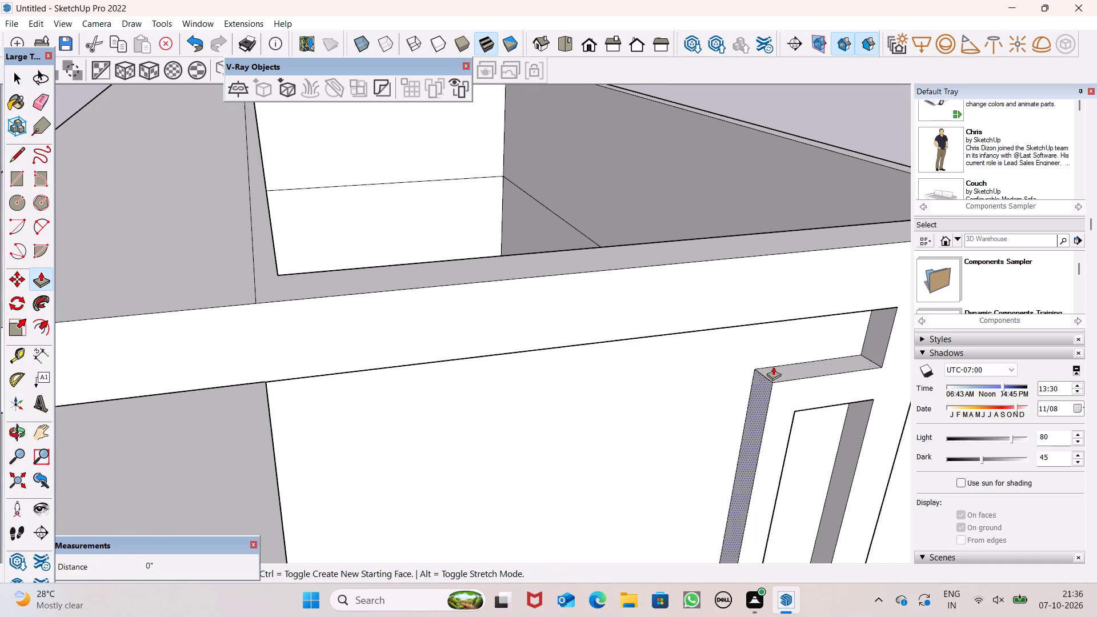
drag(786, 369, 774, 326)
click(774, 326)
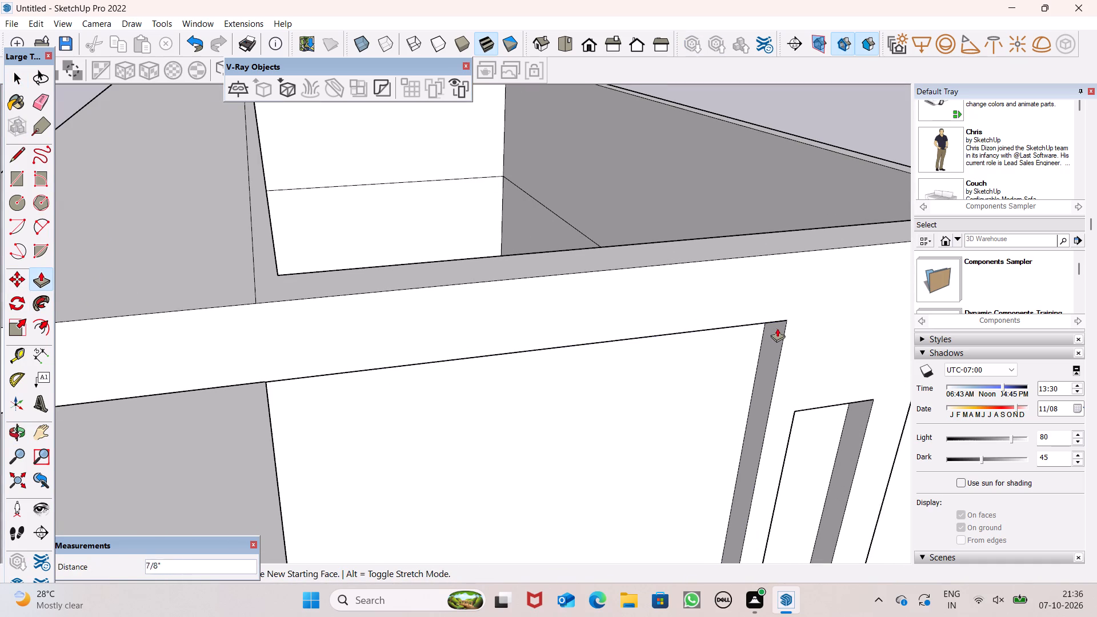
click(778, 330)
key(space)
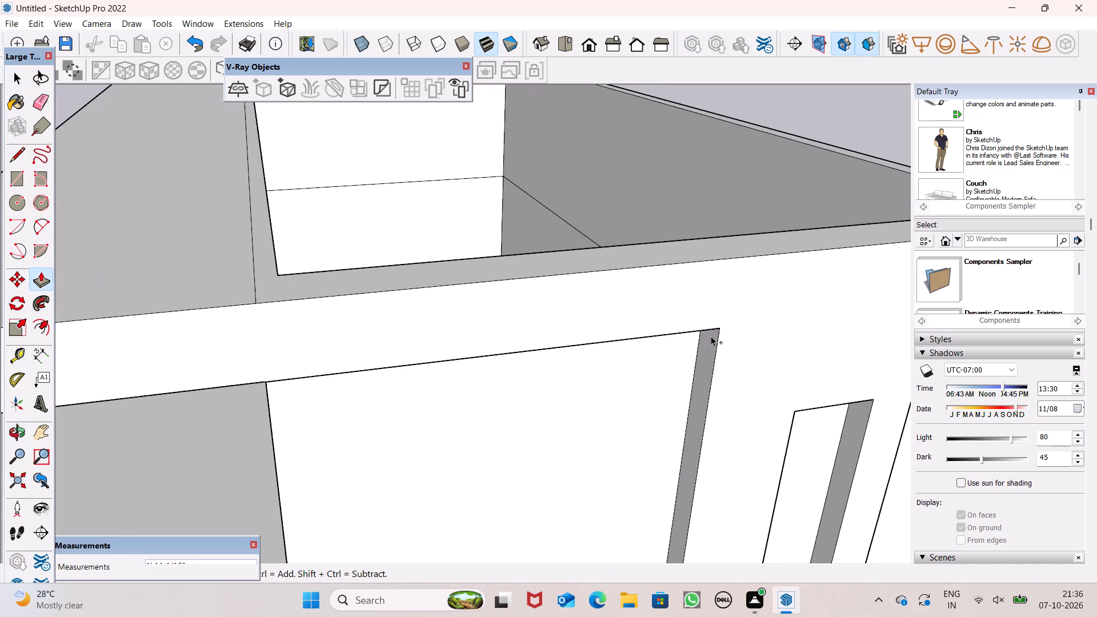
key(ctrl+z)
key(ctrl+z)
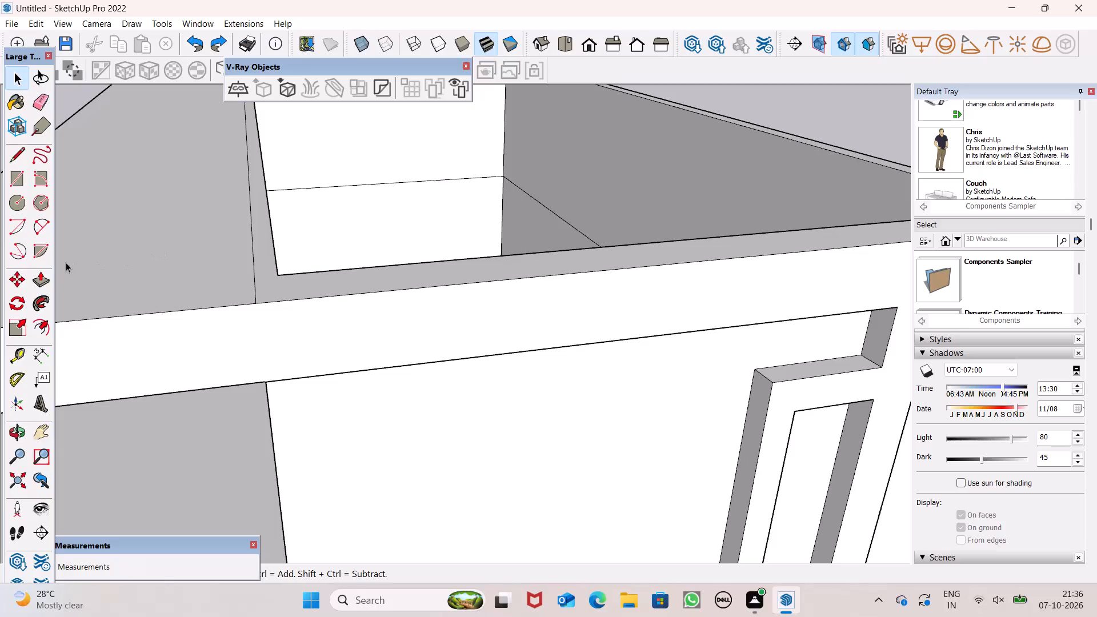
Push/Pull the top face of the frame's ledge up about 1' 3 7/8" toward the underside of the top band.
click(38, 278)
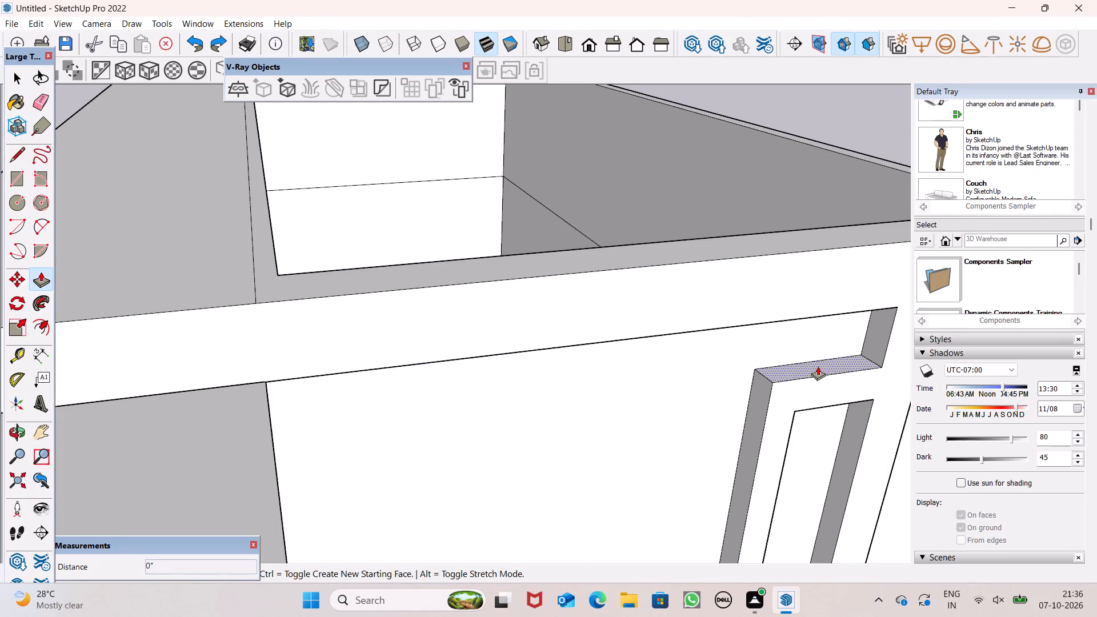
drag(818, 366, 835, 323)
scroll(591, 277, down, 3)
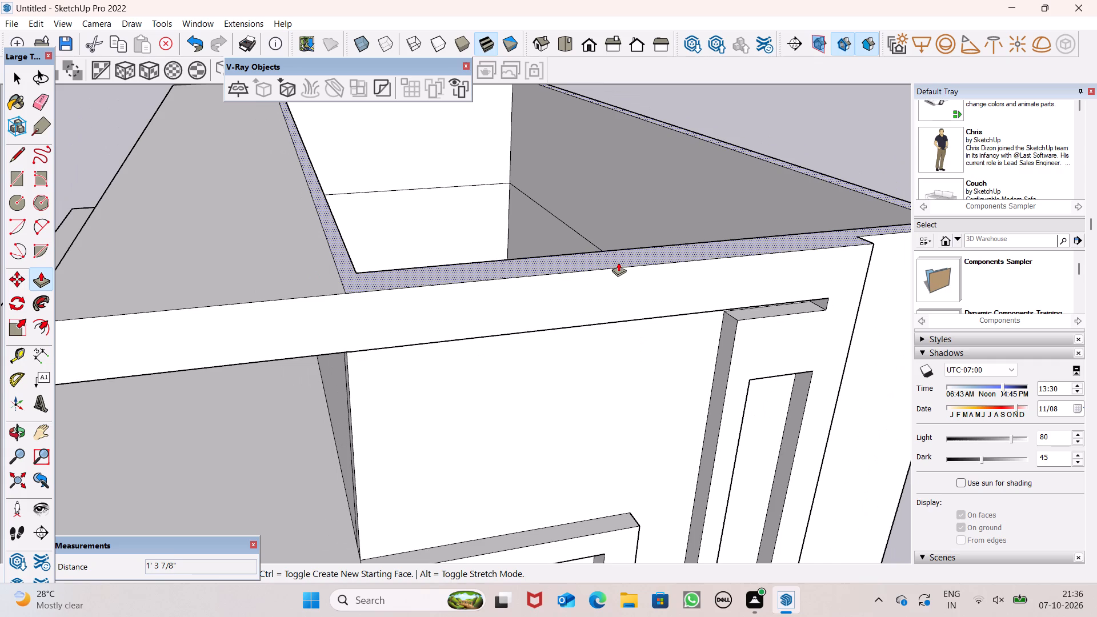
scroll(670, 288, down, 1)
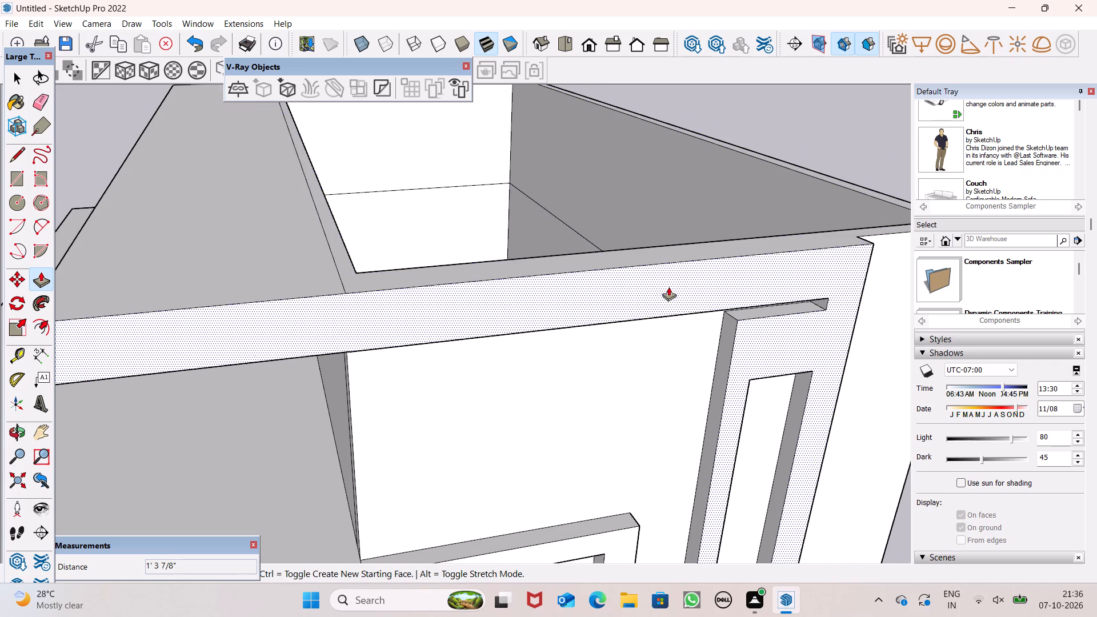
scroll(668, 287, down, 2)
Push/Pull the ledge's top face up about another 1 1/2", leaving a narrow slot beneath the top band.
middle_drag(700, 297, 672, 197)
scroll(715, 220, up, 3)
scroll(637, 162, down, 3)
middle_drag(719, 199, 779, 308)
scroll(782, 271, up, 7)
scroll(704, 269, up, 7)
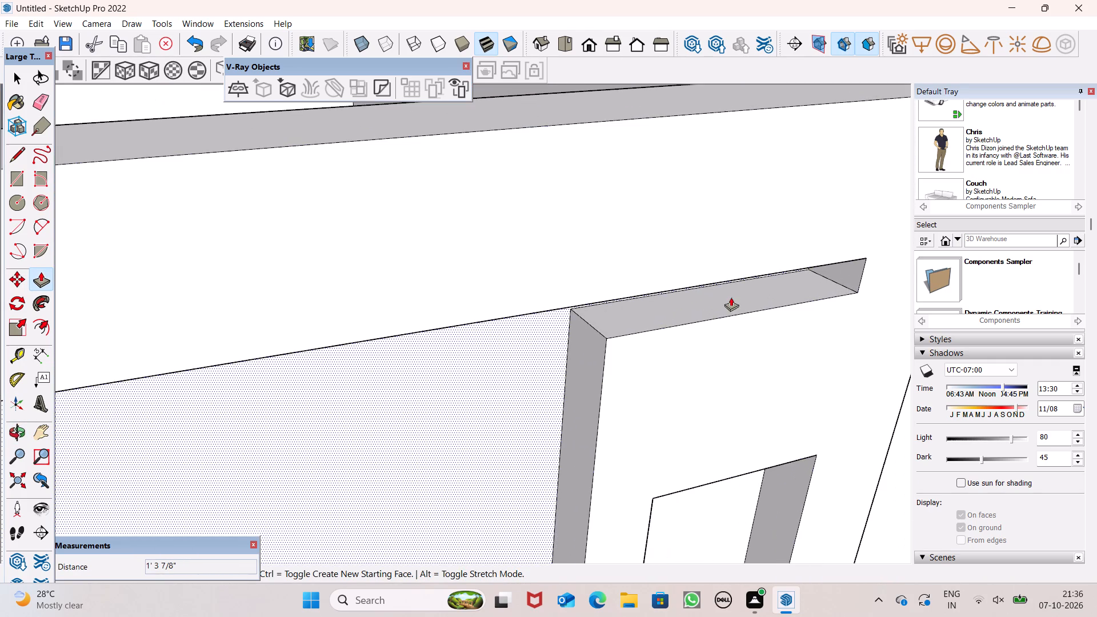
drag(734, 298, 730, 285)
drag(730, 285, 716, 273)
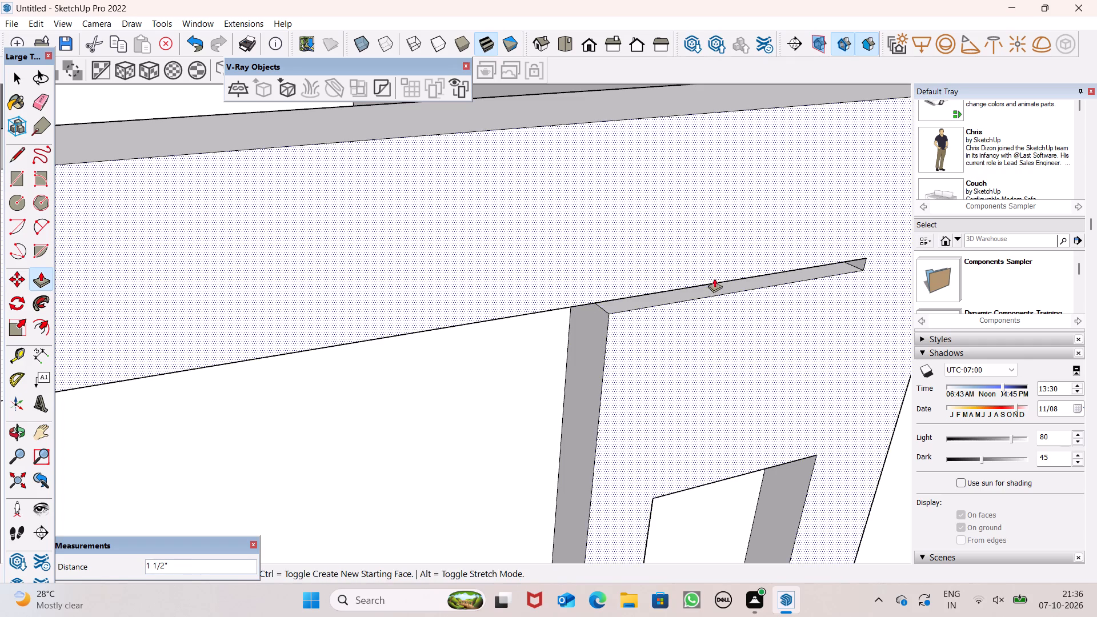
key(space)
Draw four roughly evenly spaced horizontal lines, each about 12' 7 1/4" long, across the upper wall from its terrace-side edge to the vertical band.
scroll(656, 218, down, 7)
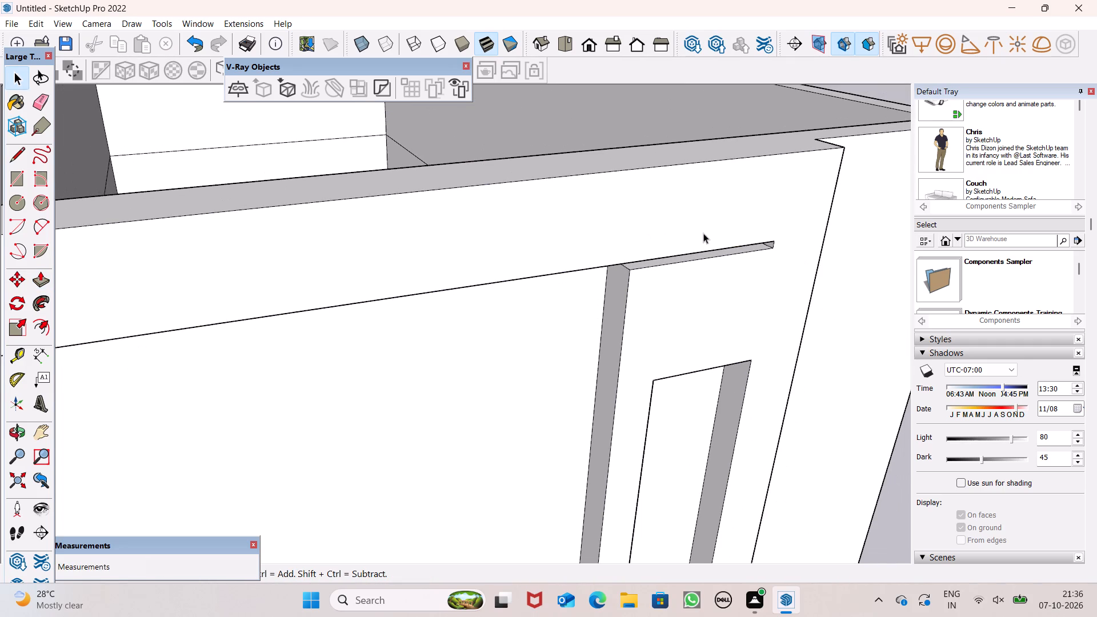
scroll(704, 233, down, 13)
middle_drag(693, 220, 582, 142)
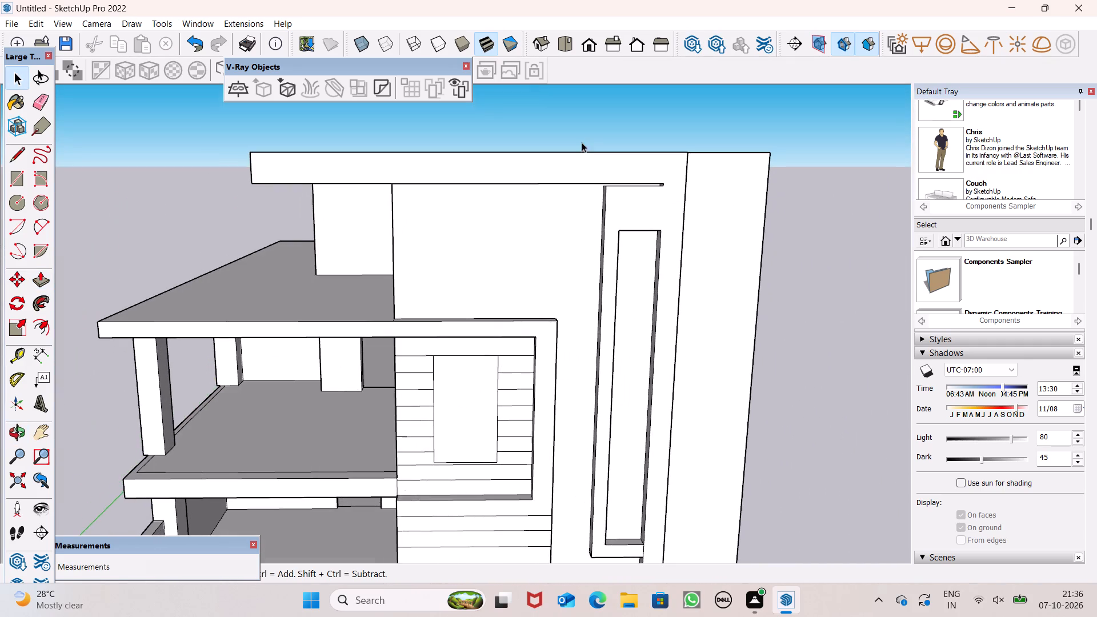
middle_drag(582, 142, 584, 144)
scroll(551, 175, up, 1)
middle_drag(568, 207, 537, 163)
scroll(567, 208, up, 1)
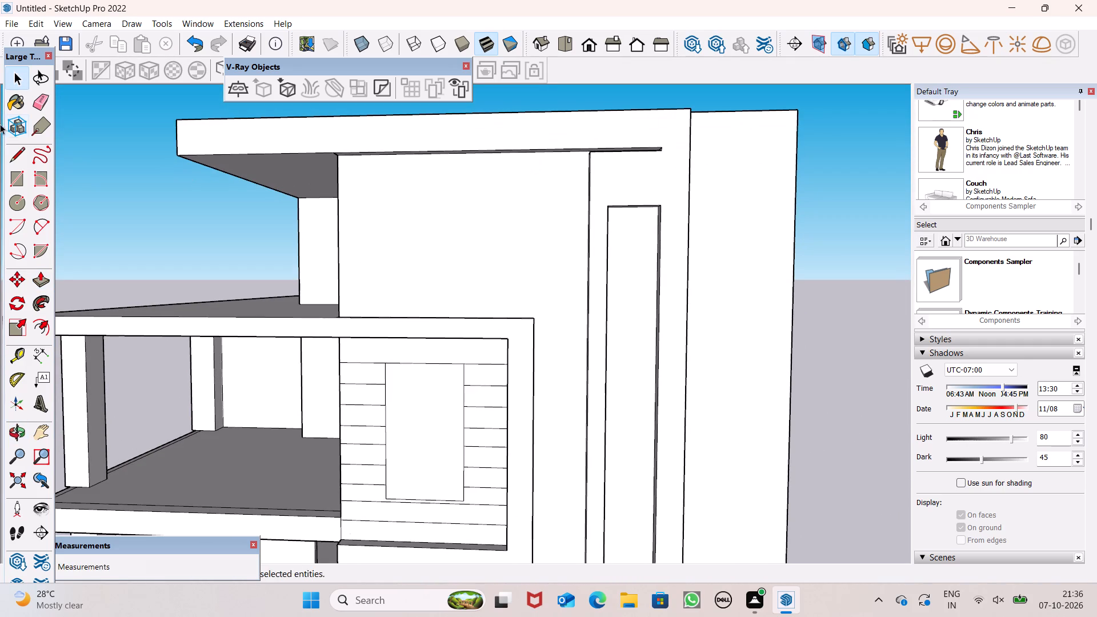
click(16, 163)
scroll(337, 209, up, 4)
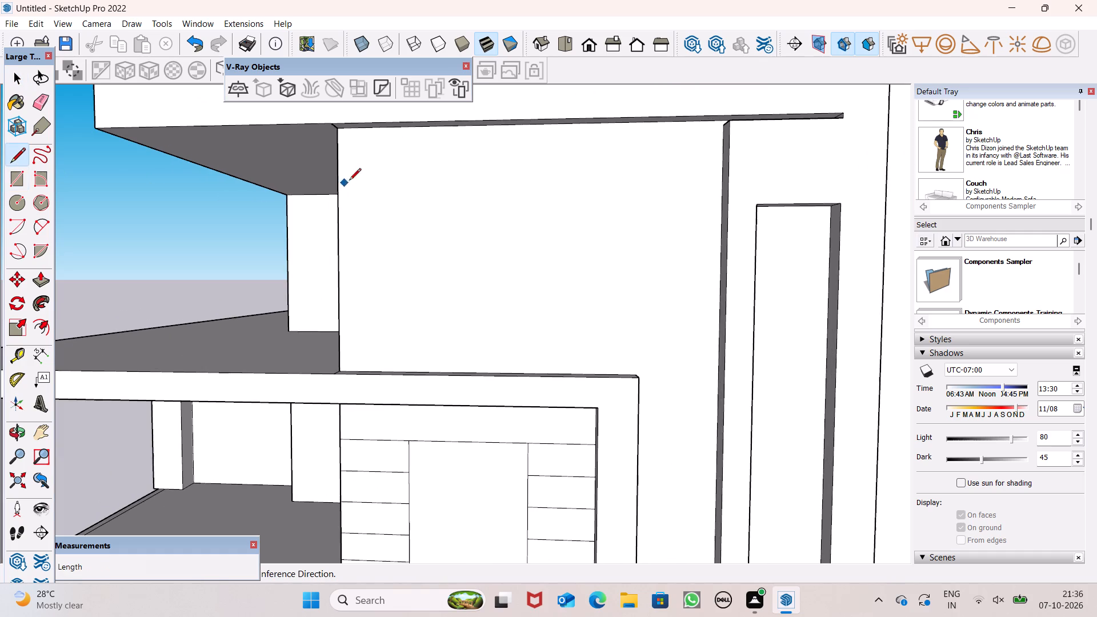
click(342, 174)
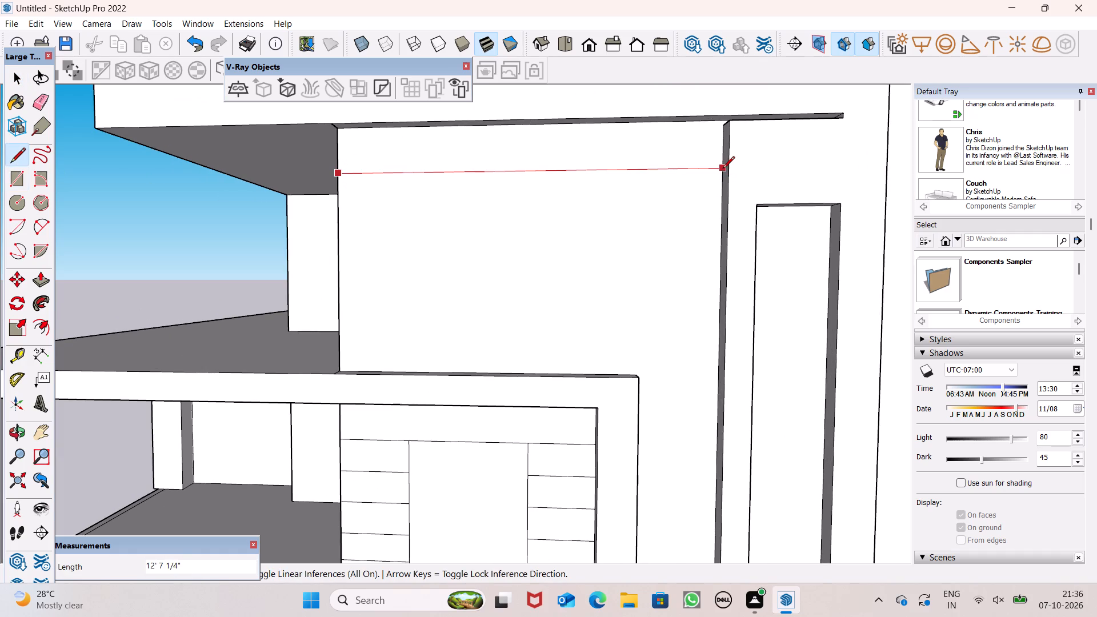
click(723, 169)
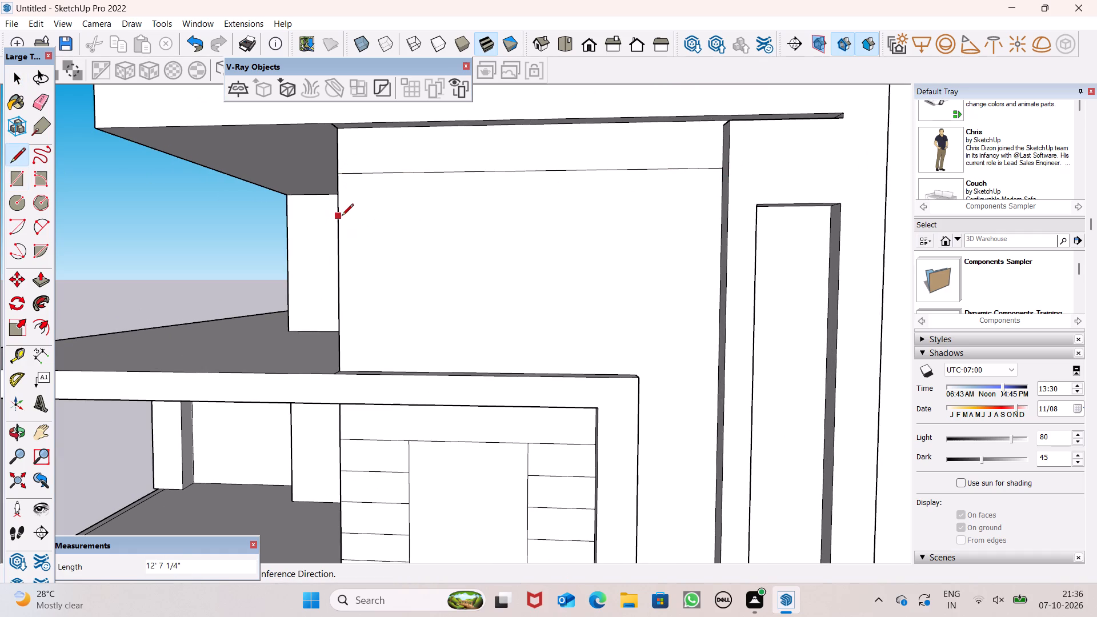
drag(339, 216, 344, 216)
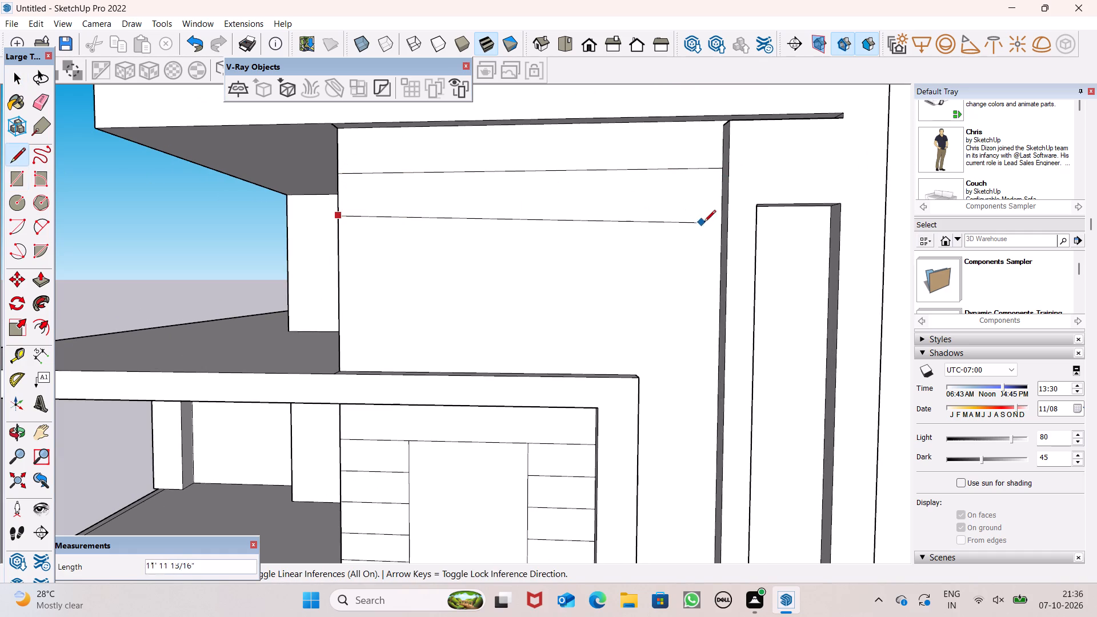
click(718, 215)
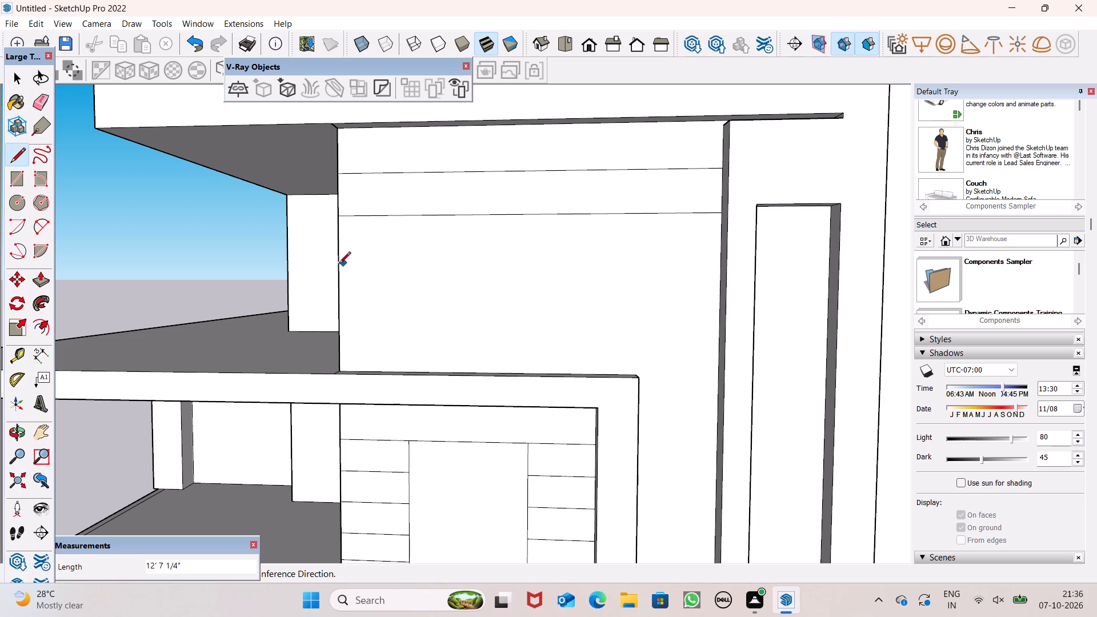
click(338, 265)
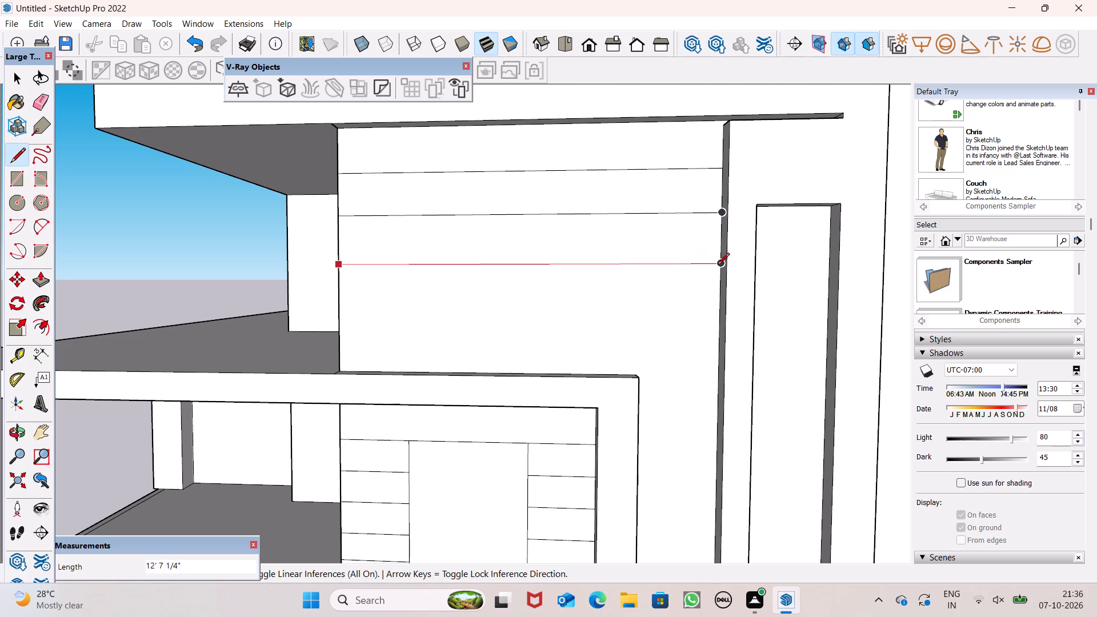
click(718, 266)
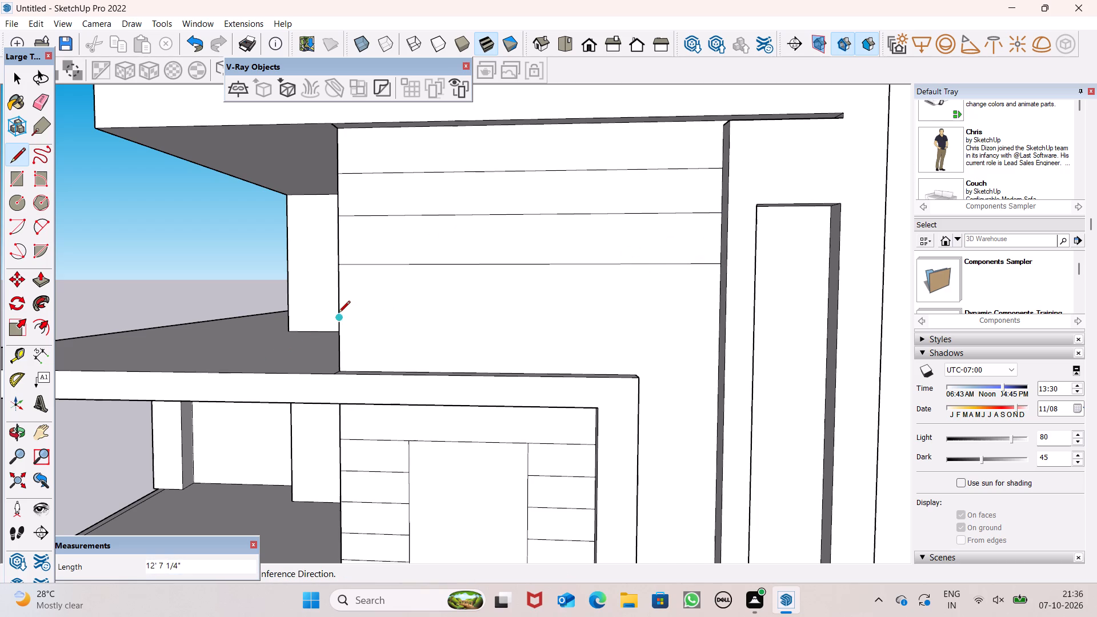
drag(340, 318, 349, 319)
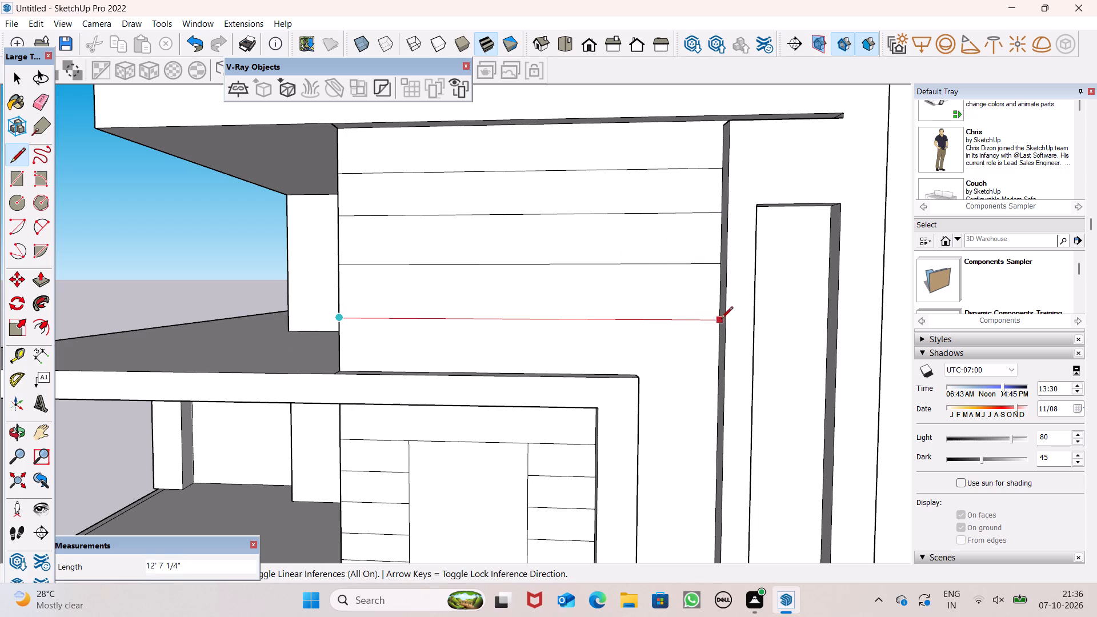
click(719, 319)
Draw a horizontal line about 2' 7 13/16" long on the wall between the lower frame's outer edge and the tall vertical band.
scroll(506, 210, down, 3)
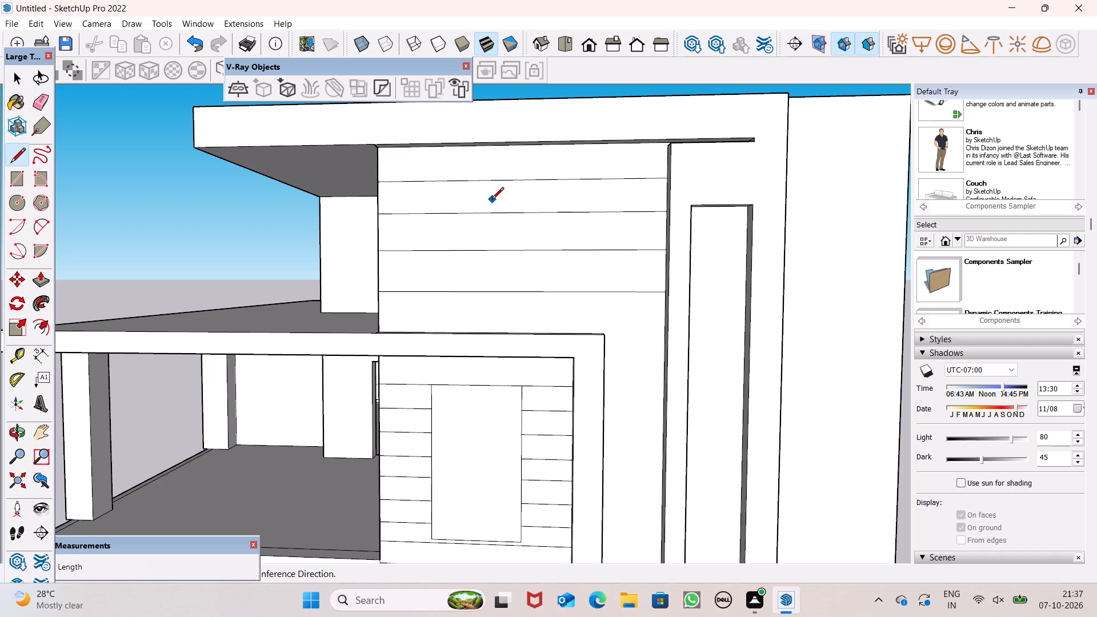
scroll(654, 273, down, 5)
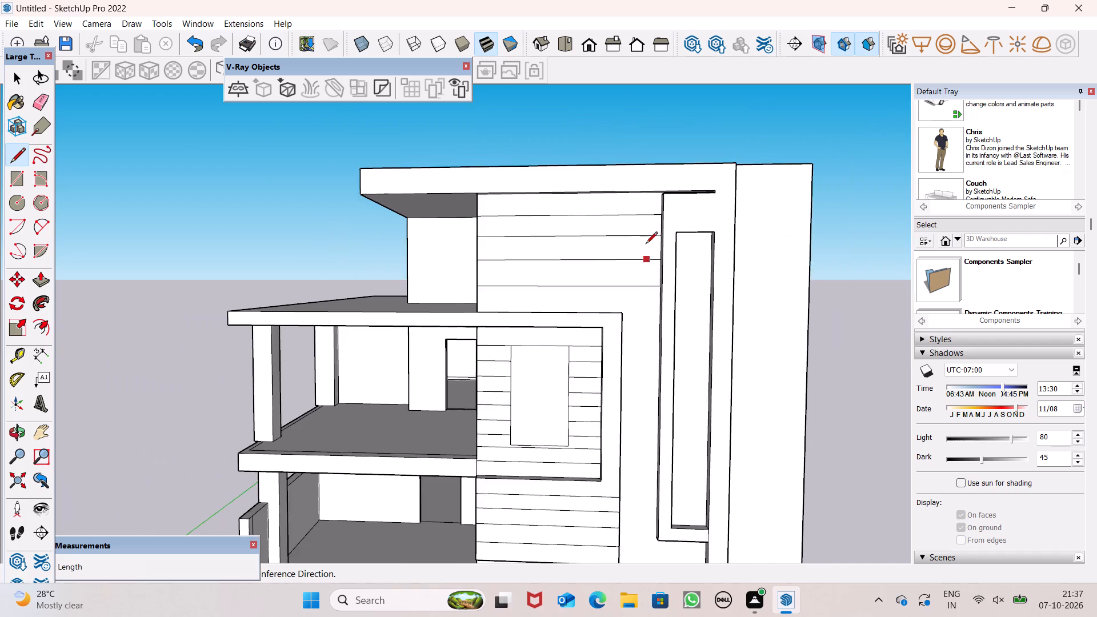
scroll(646, 228, down, 5)
middle_drag(660, 291, 663, 317)
scroll(661, 338, up, 6)
middle_drag(650, 307, 572, 286)
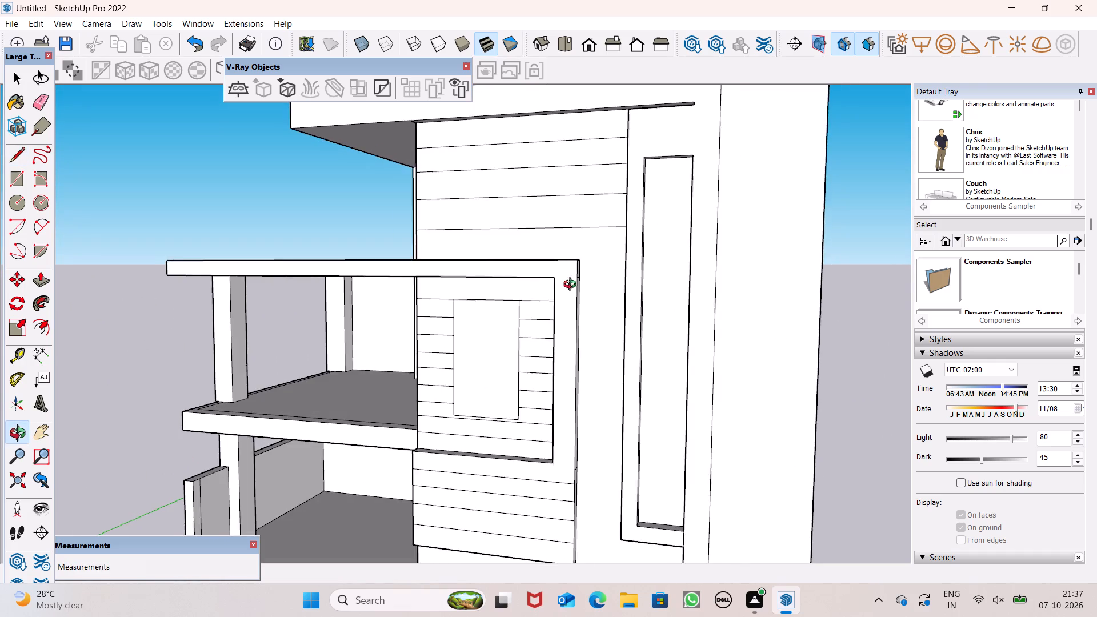
middle_drag(572, 286, 567, 294)
scroll(567, 294, up, 6)
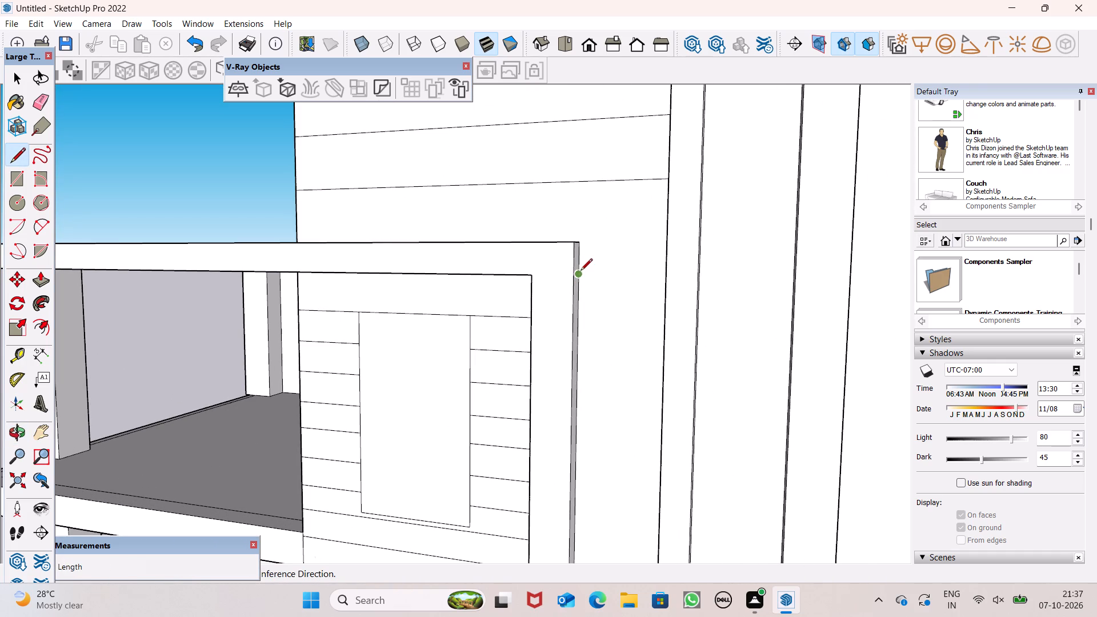
drag(580, 278, 590, 279)
middle_drag(666, 283, 750, 317)
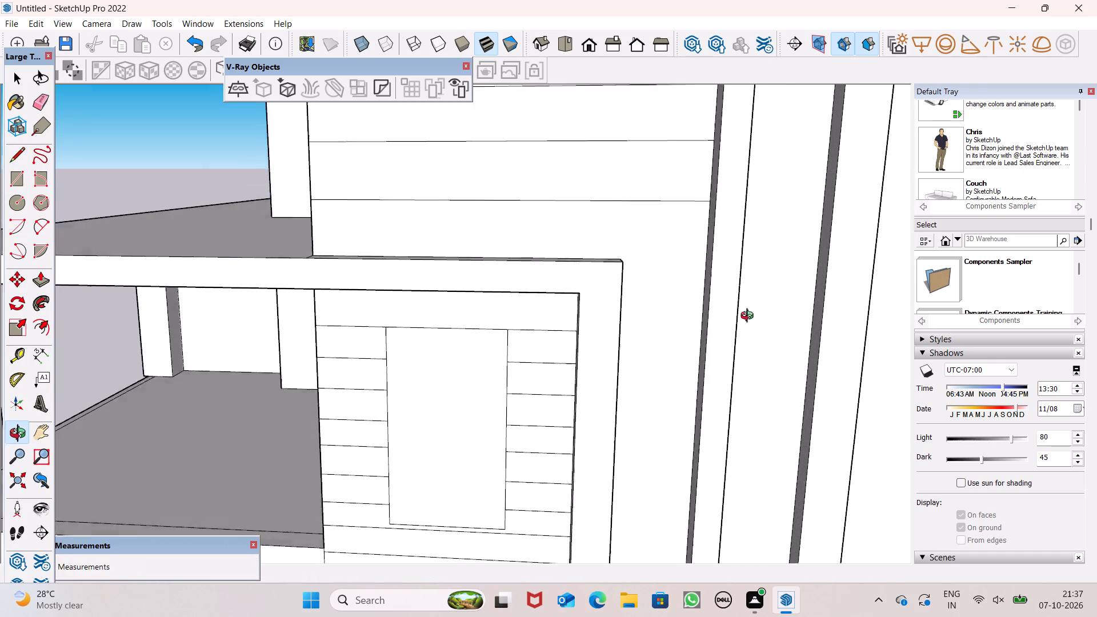
middle_drag(750, 317, 760, 321)
scroll(759, 321, up, 1)
scroll(713, 299, up, 4)
click(699, 287)
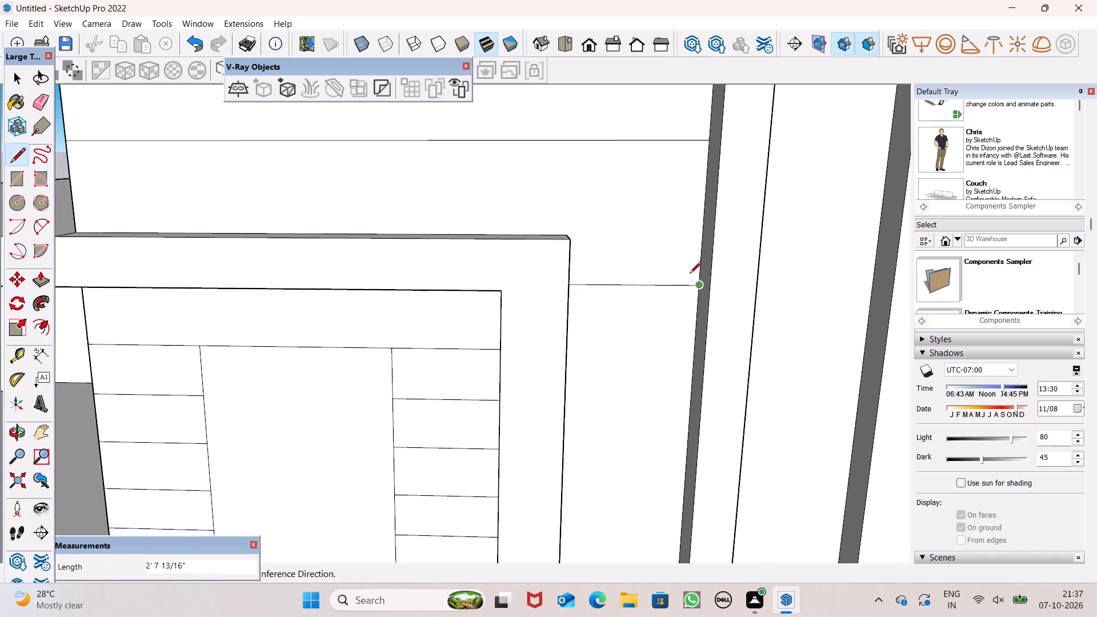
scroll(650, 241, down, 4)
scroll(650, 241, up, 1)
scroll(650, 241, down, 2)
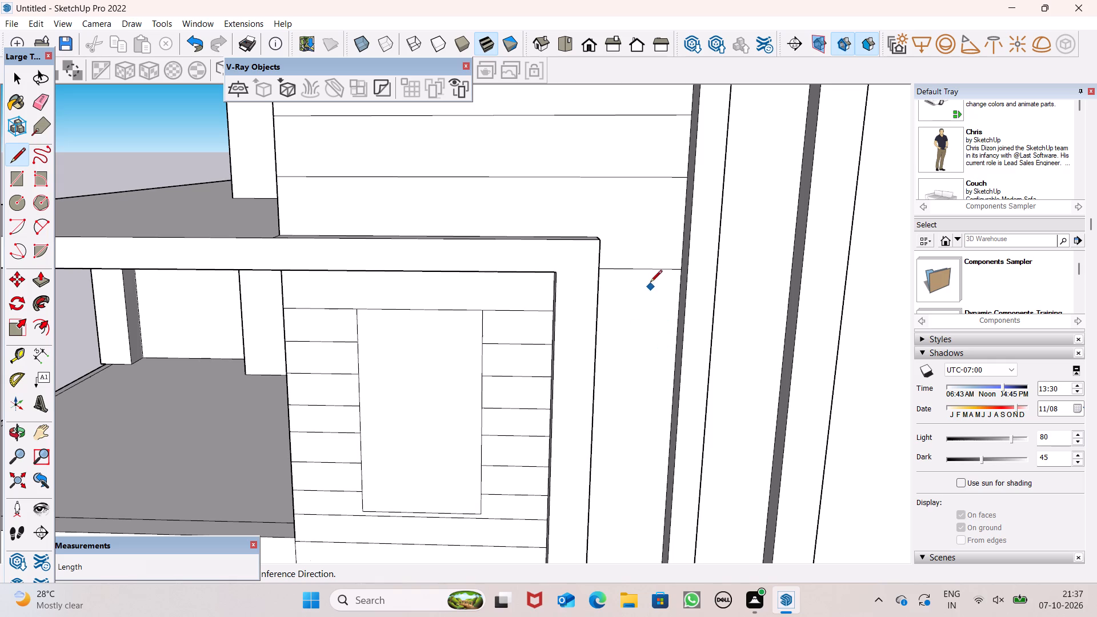
Draw a second horizontal line about 2' 7 13/16" long between the lower frame's outer edge and the tall vertical band, just below the first.
scroll(648, 279, down, 5)
middle_drag(662, 299, 618, 202)
scroll(601, 237, up, 4)
middle_drag(622, 250, 513, 273)
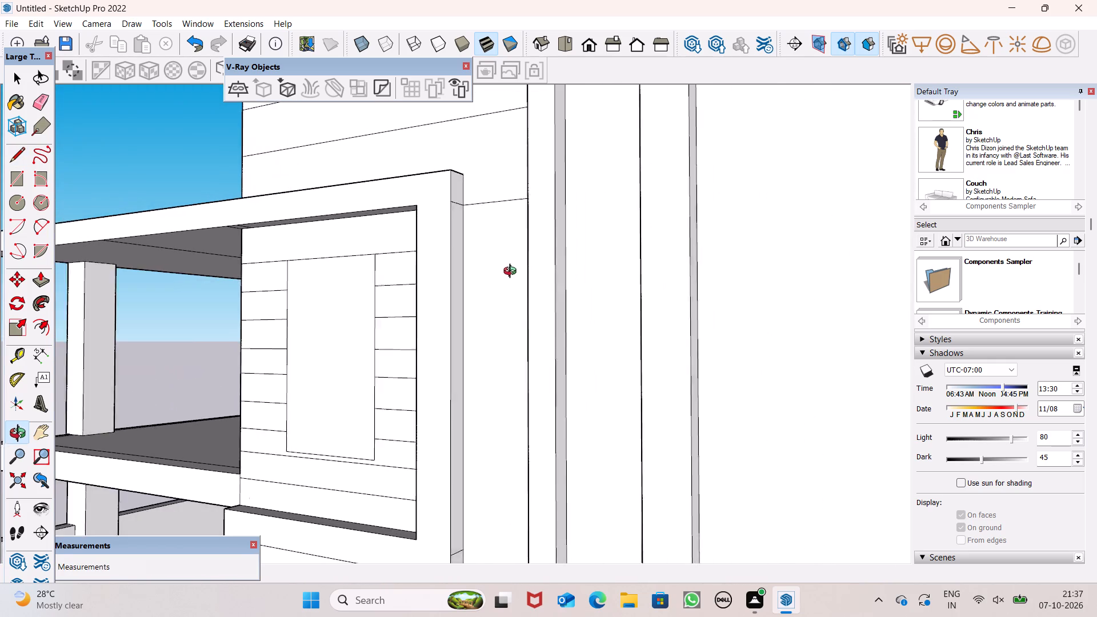
middle_drag(513, 273, 510, 262)
scroll(481, 224, up, 5)
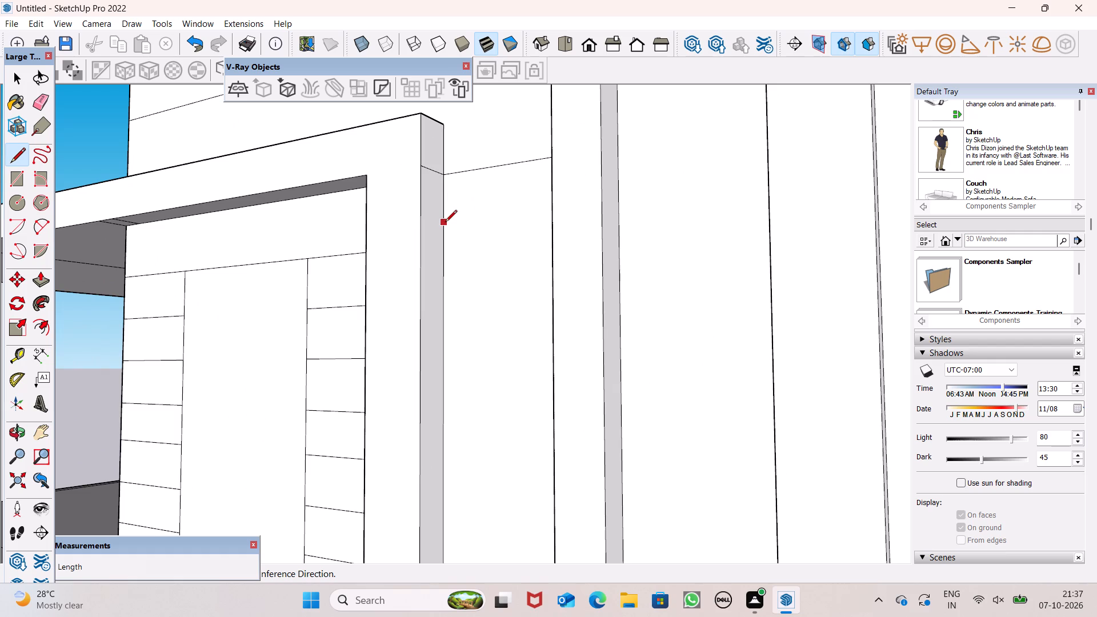
click(445, 225)
middle_drag(535, 243, 706, 290)
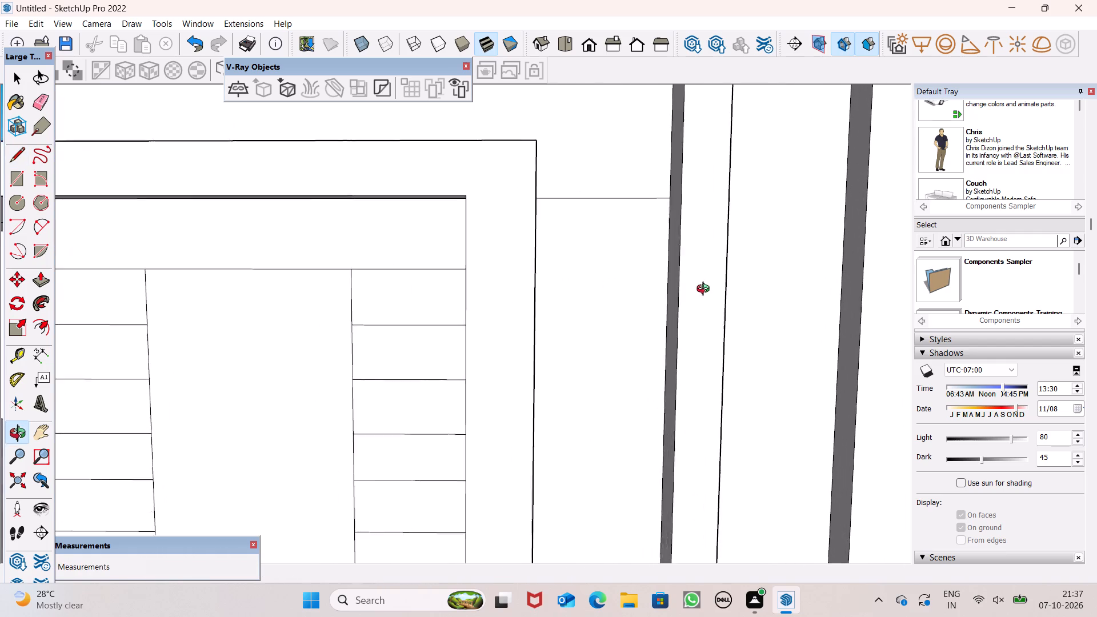
middle_drag(706, 290, 712, 285)
click(673, 242)
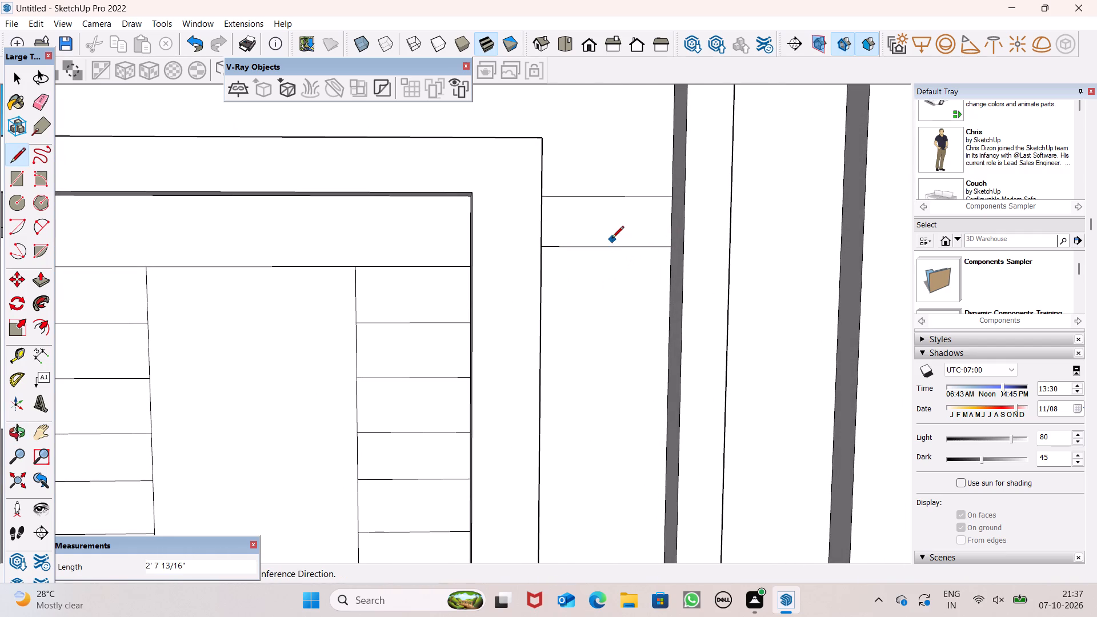
key(space)
Copy the second short line about 1' 5/8" downward and repeat the copy six times.
scroll(612, 246, down, 9)
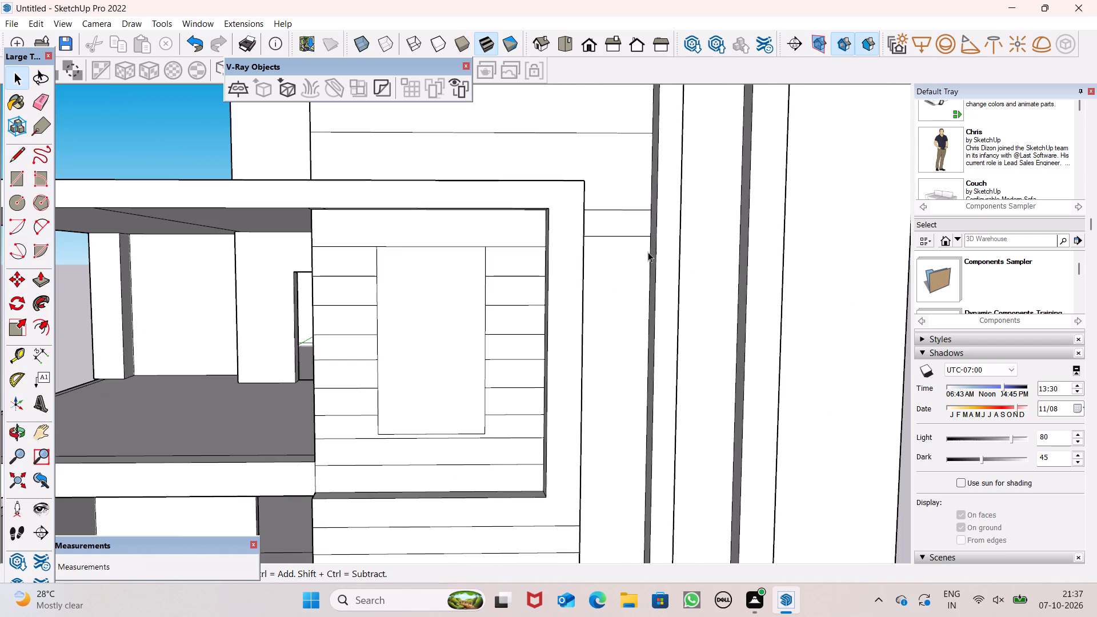
click(618, 233)
key(m)
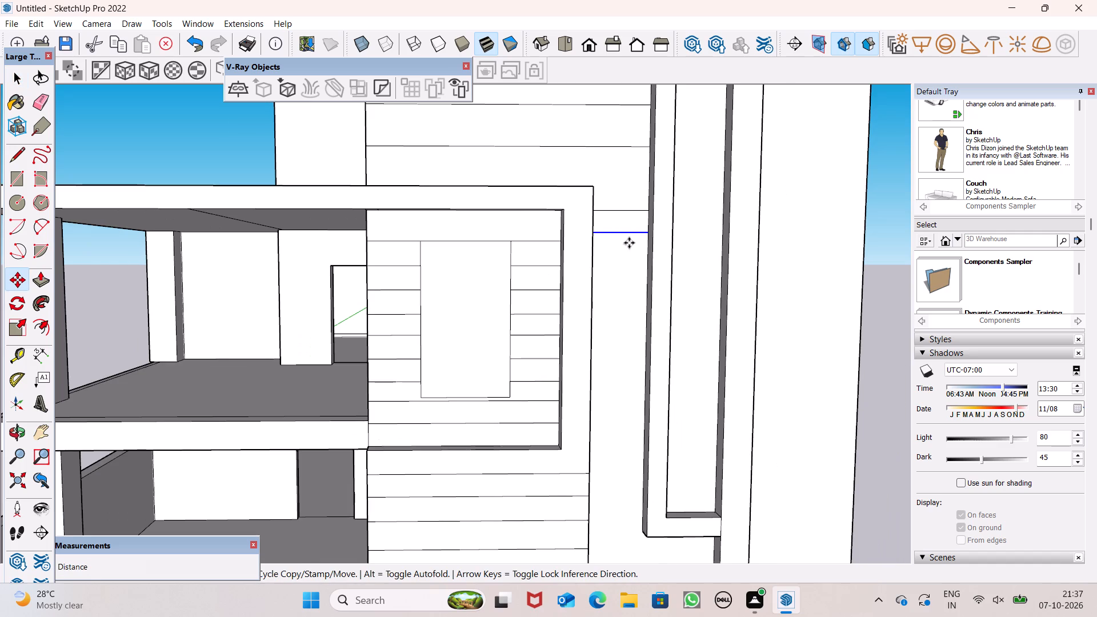
key(Return)
drag(624, 233, 626, 237)
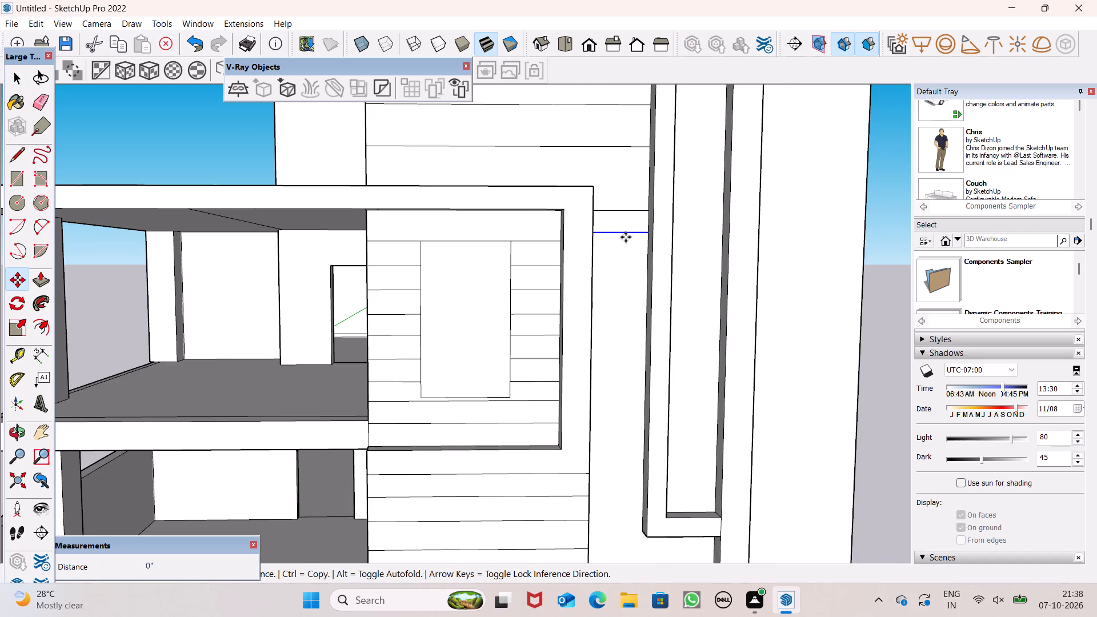
drag(626, 237, 620, 256)
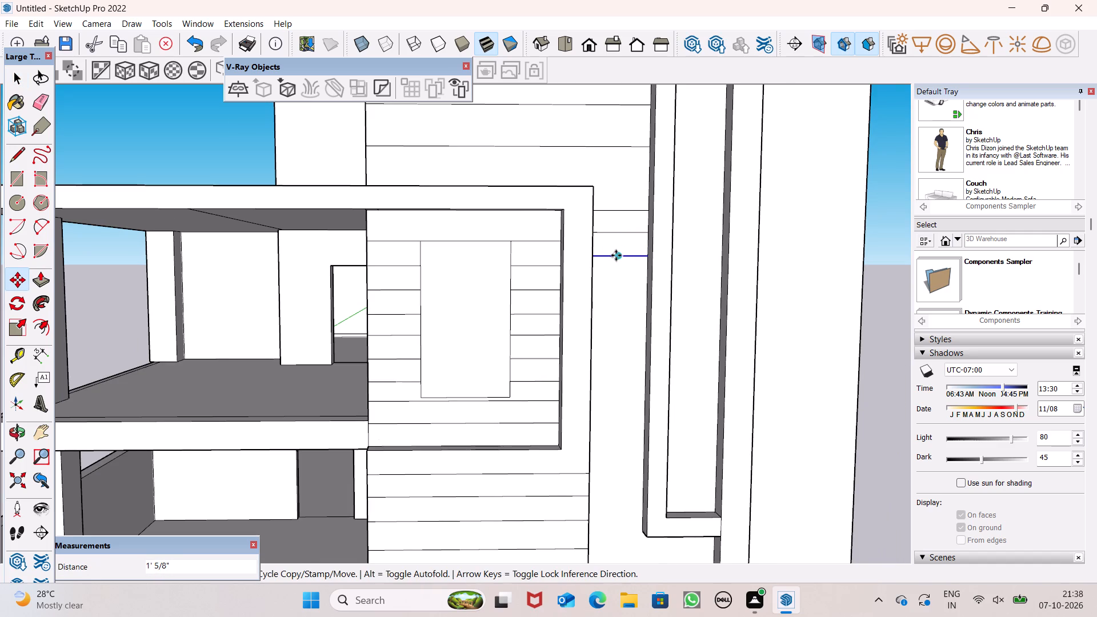
key(shift+asterisk)
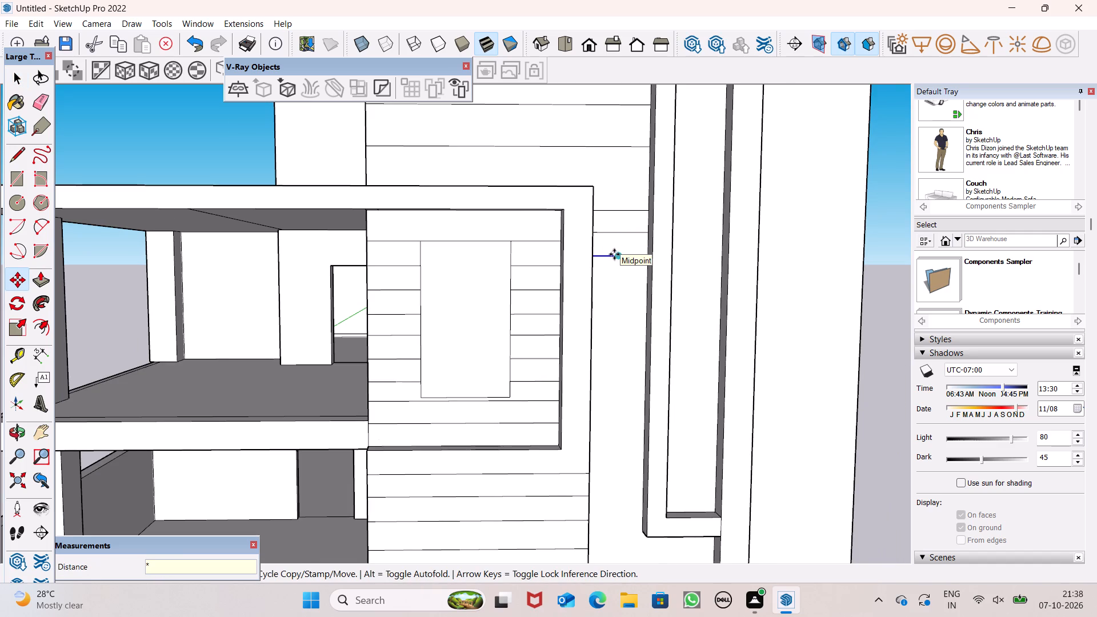
key(6)
key(Return)
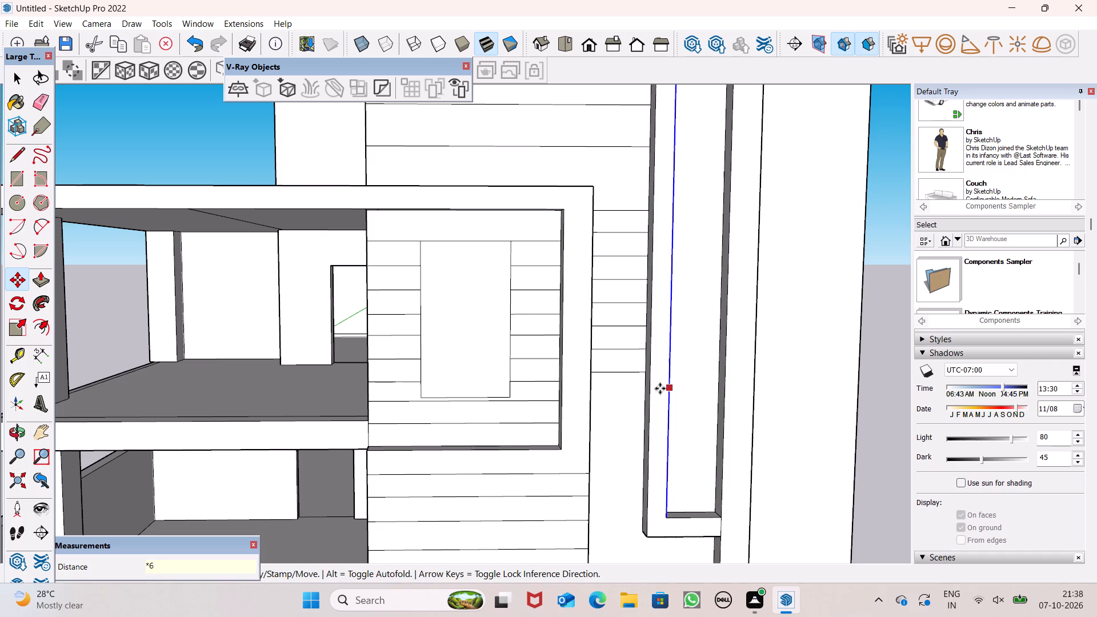
Copy the lowest short siding line about 1' 1 3/4" further down the strip.
drag(630, 375, 631, 390)
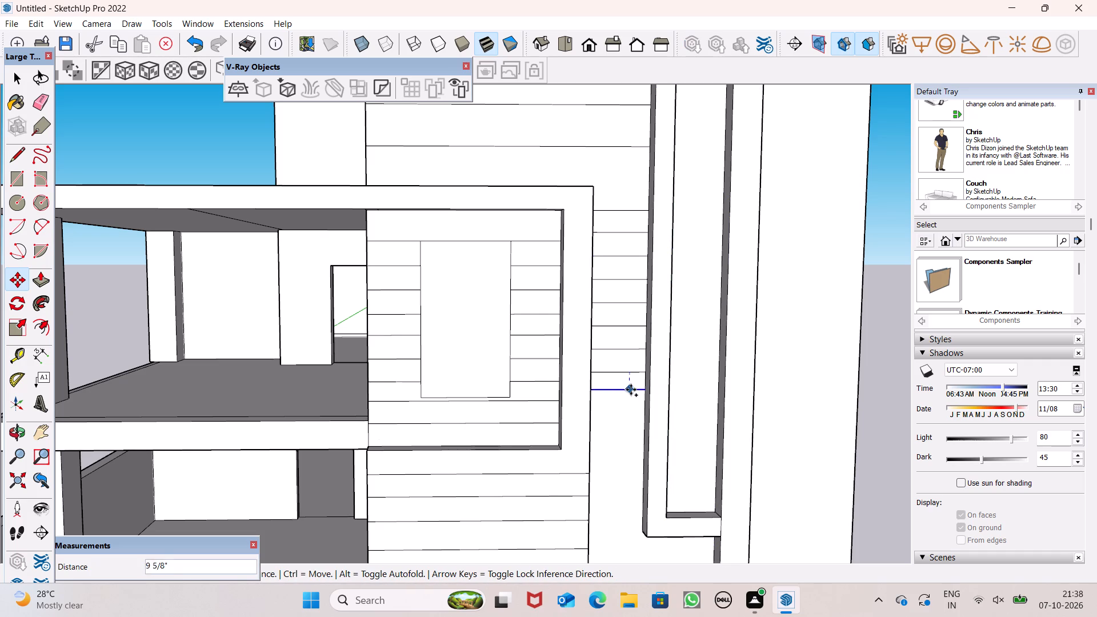
drag(631, 390, 631, 397)
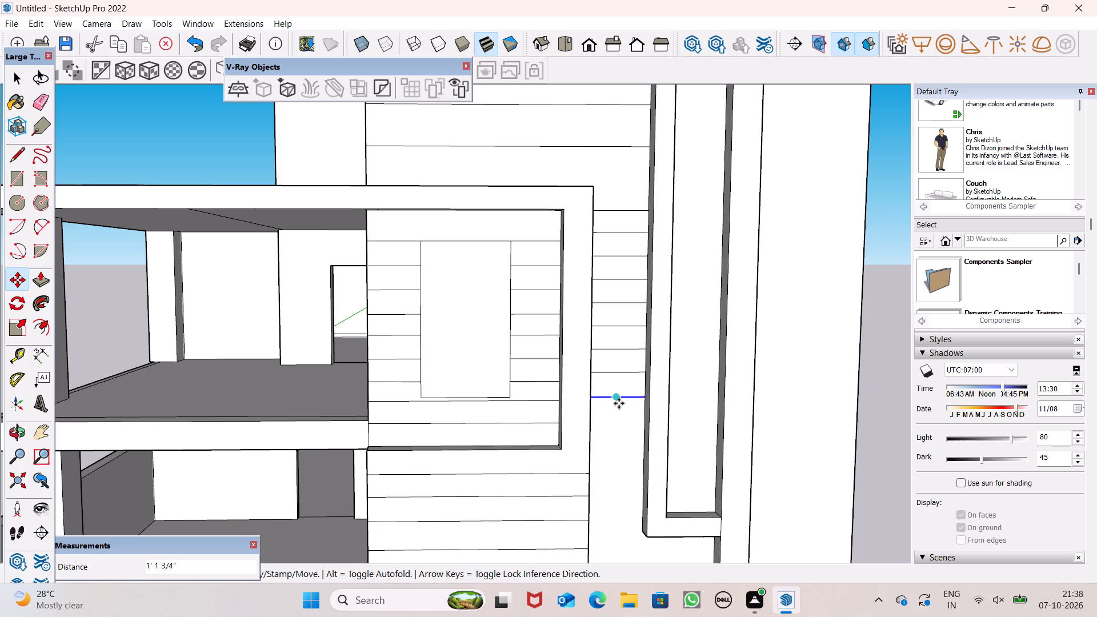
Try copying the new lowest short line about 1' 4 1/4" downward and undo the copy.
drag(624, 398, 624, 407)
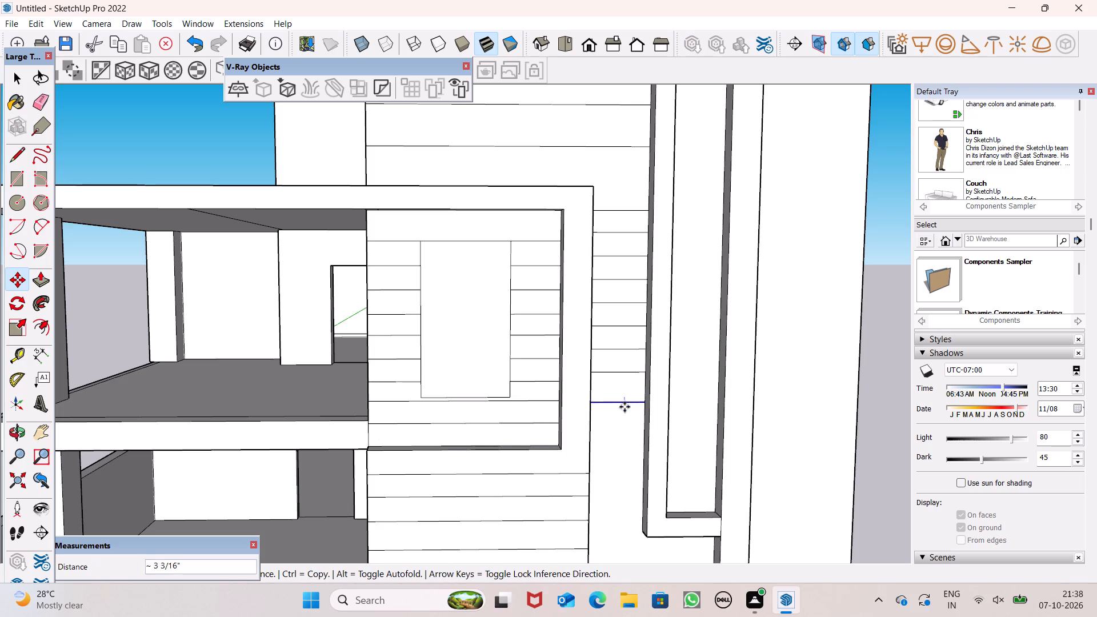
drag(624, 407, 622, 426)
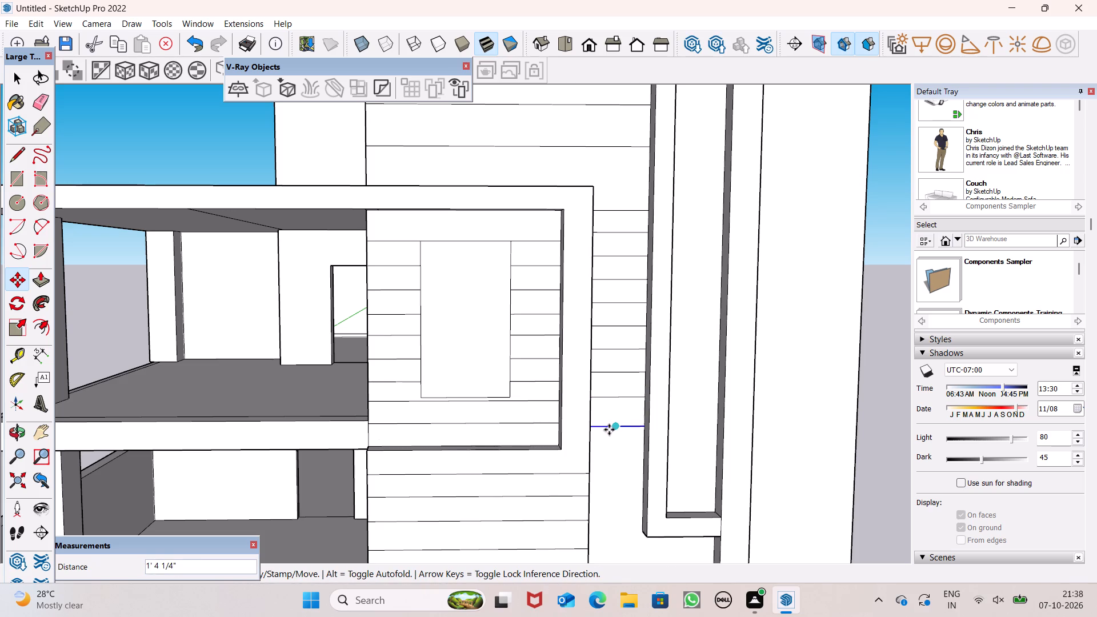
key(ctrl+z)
Copy the lowest short line about 1' 3 11/16" downward and repeat the copy seven times.
drag(627, 400, 632, 410)
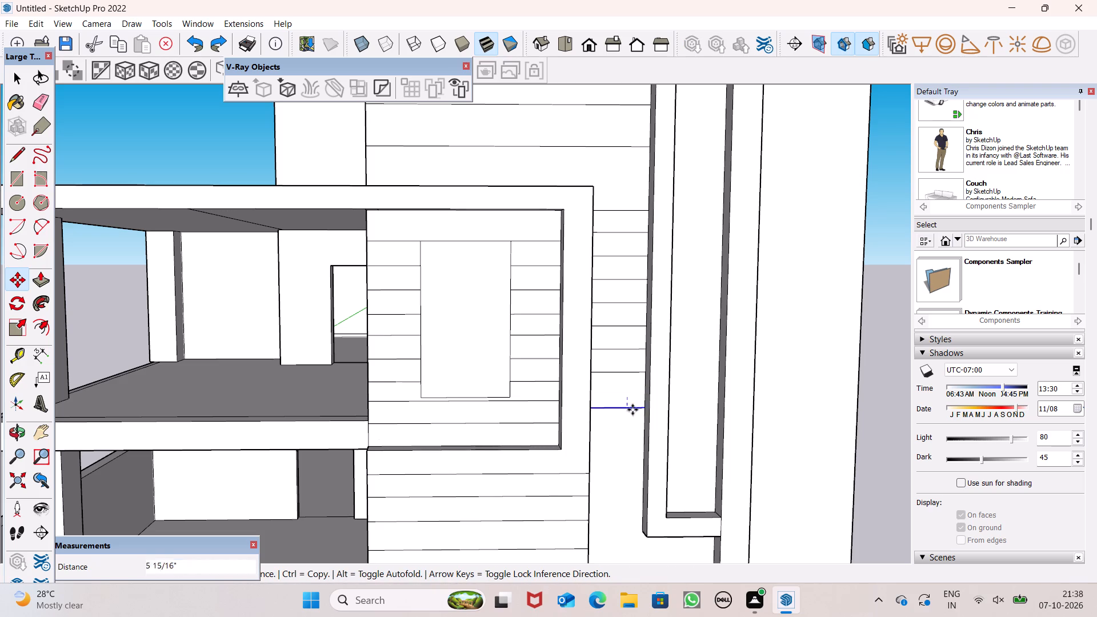
drag(632, 410, 634, 426)
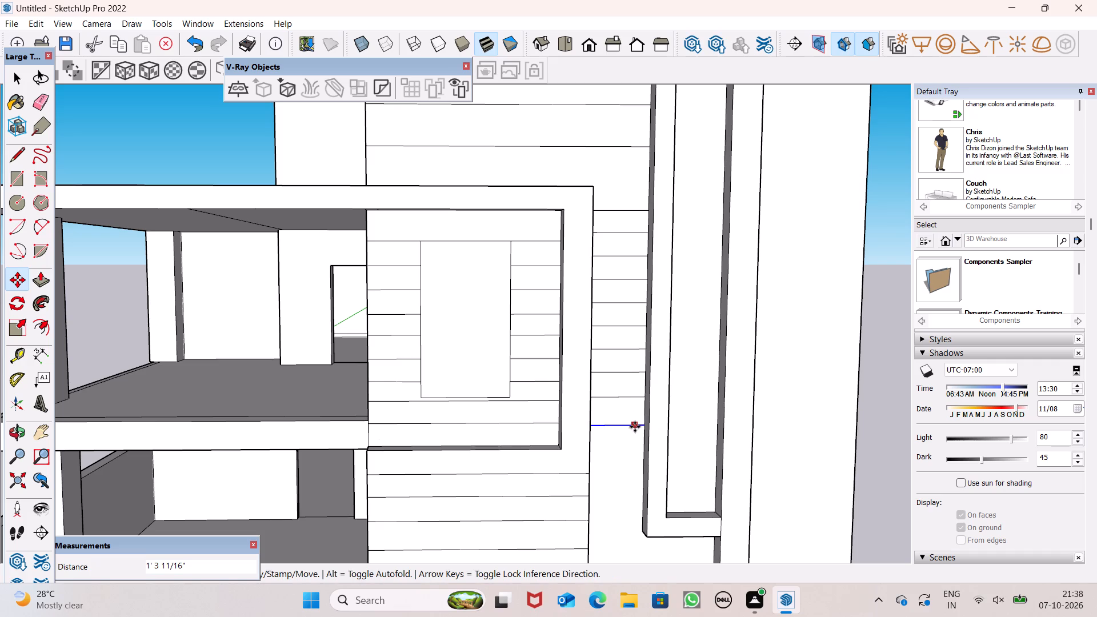
key(shift+asterisk)
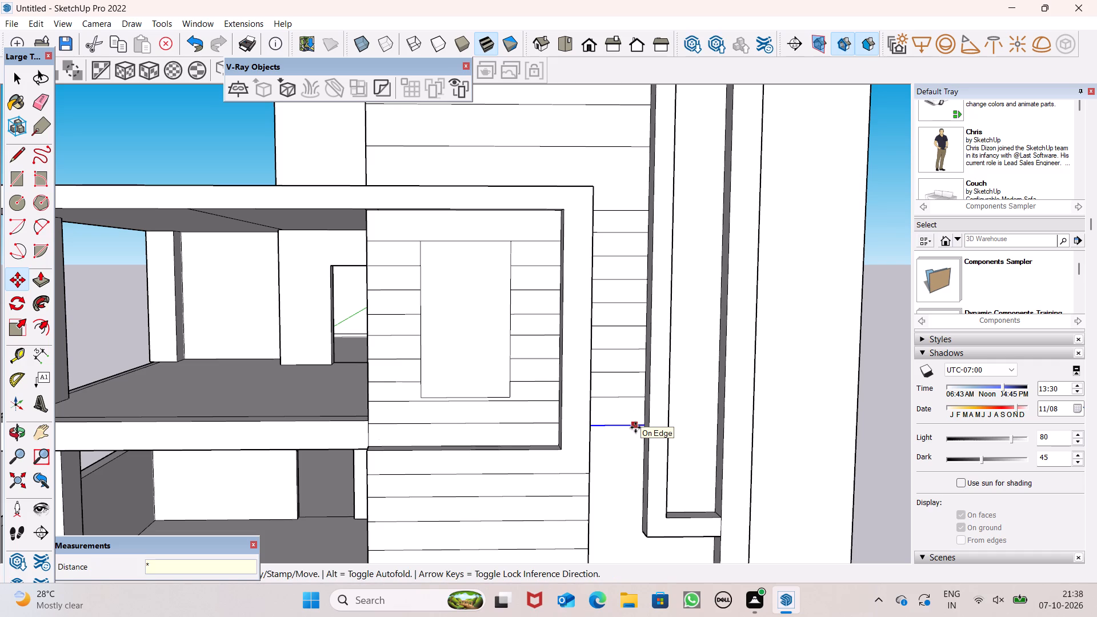
key(7)
key(Return)
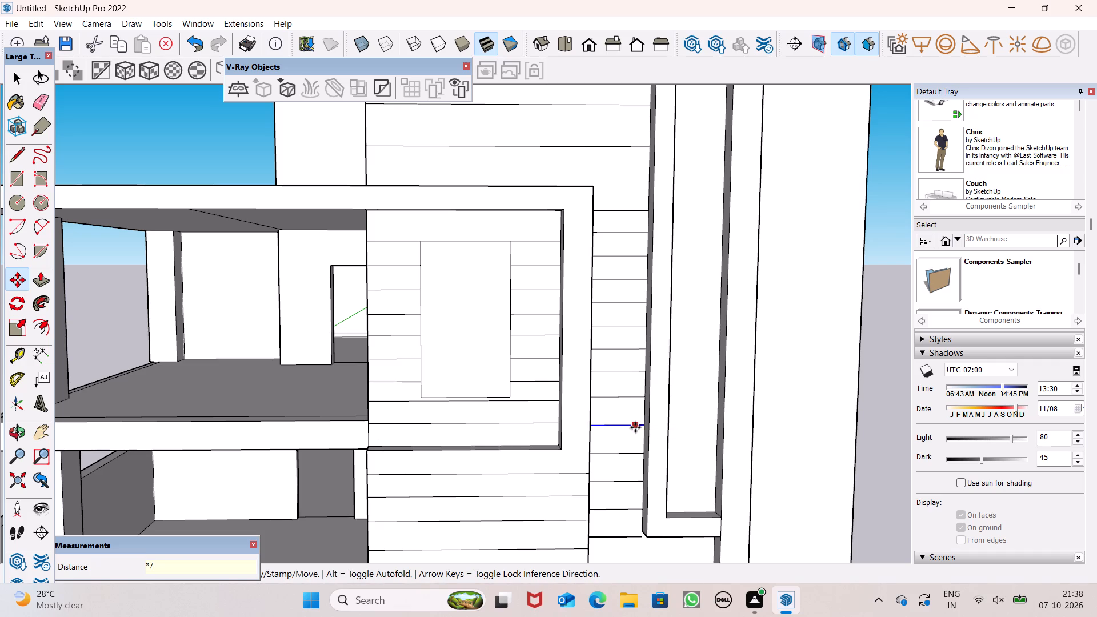
key(space)
Erase the three surplus short lines that extend below the bottom of the tall vertical band.
scroll(748, 346, down, 1)
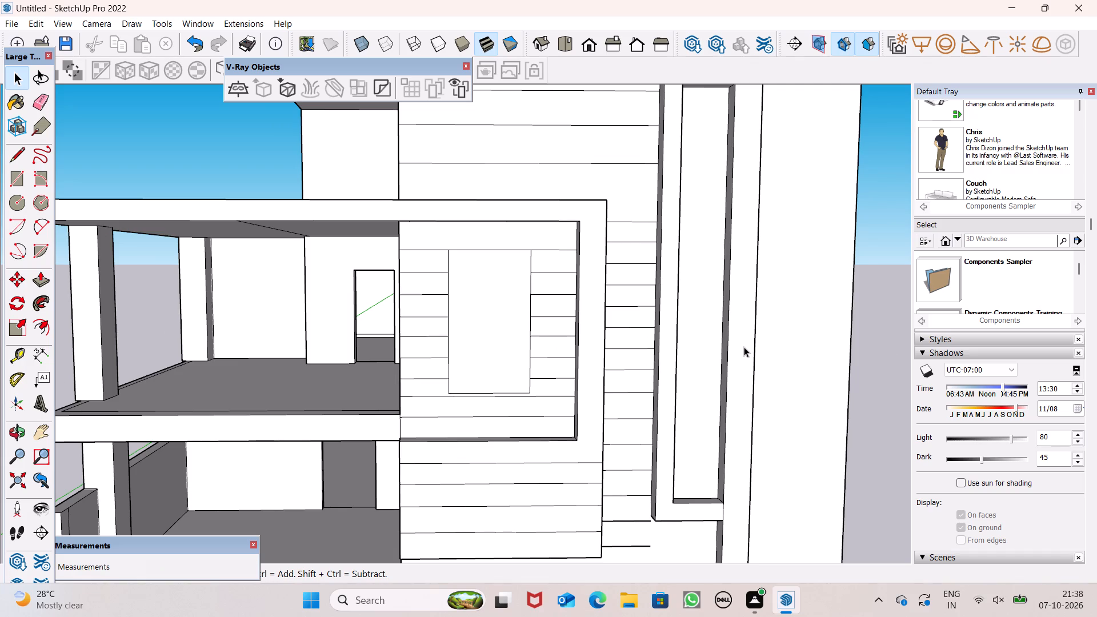
scroll(632, 327, down, 2)
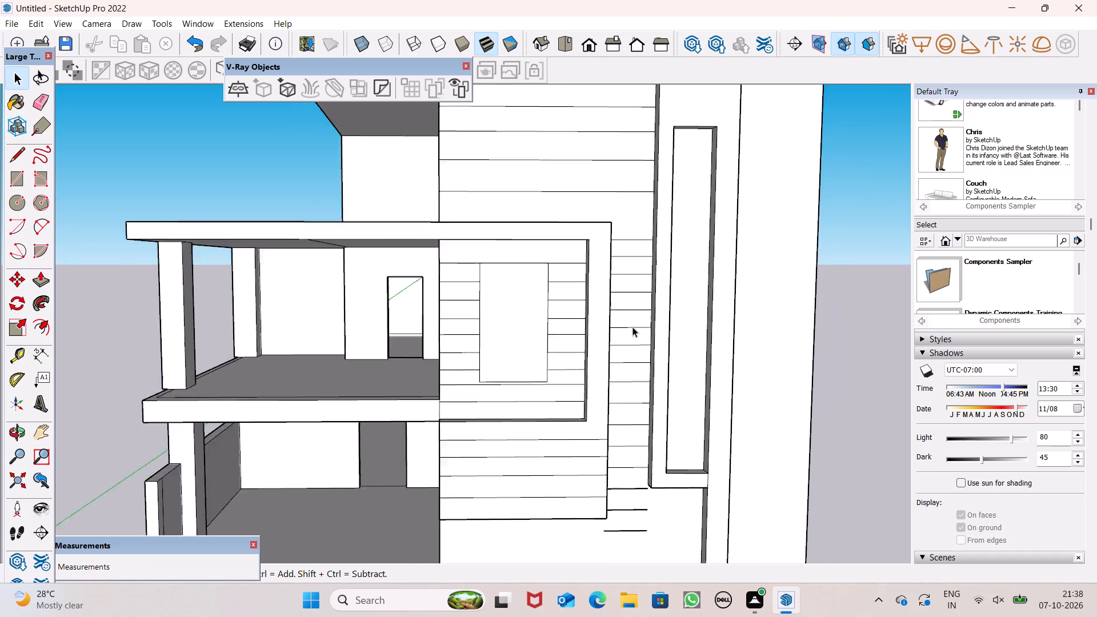
scroll(632, 327, down, 4)
middle_drag(678, 480, 630, 360)
scroll(616, 397, up, 5)
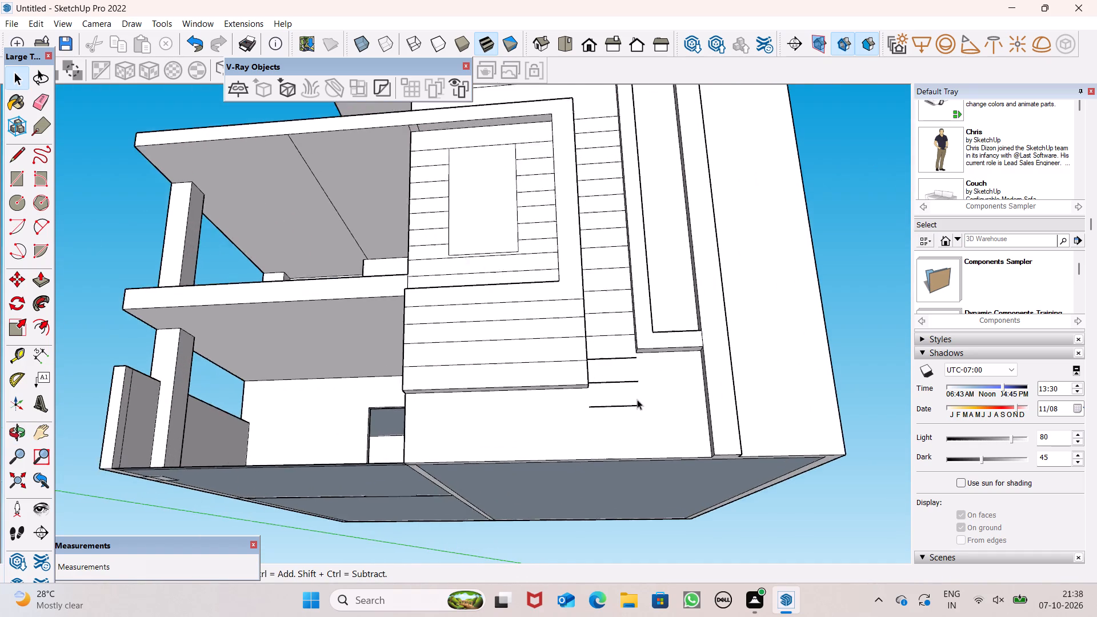
scroll(637, 399, up, 3)
click(40, 97)
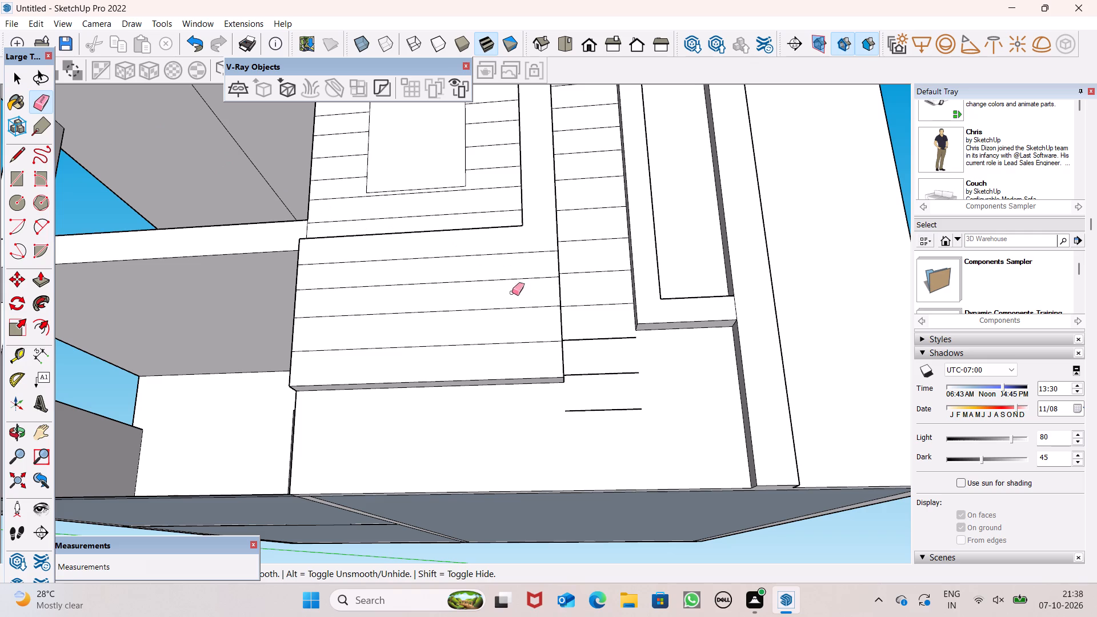
scroll(636, 482, up, 4)
drag(580, 281, 608, 316)
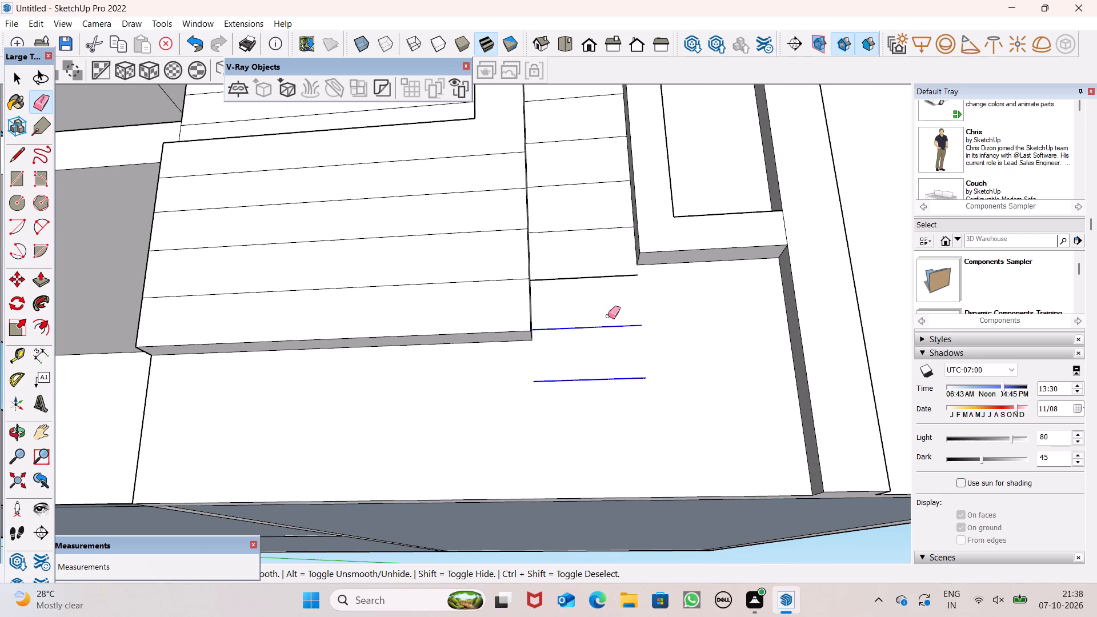
drag(608, 316, 609, 293)
drag(607, 277, 611, 287)
scroll(625, 310, down, 4)
key(space)
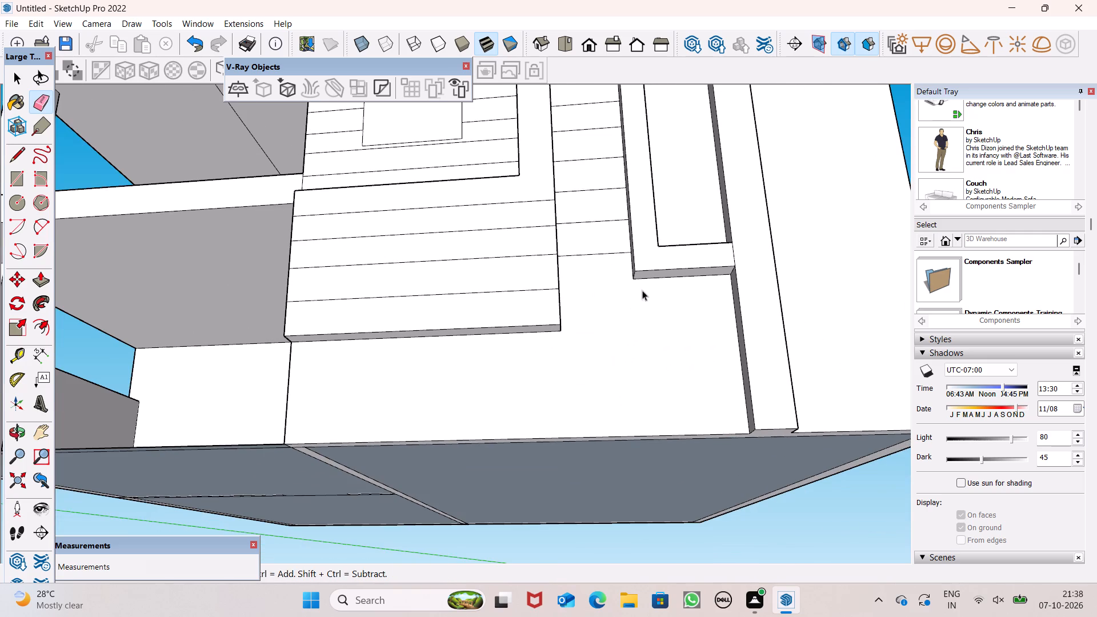
Draw two horizontal lines, each about 6' 3/16" long, from the lower frame's outer edge near its bottom and from its bottom corner to the full-height vertical post.
scroll(642, 290, down, 6)
middle_drag(642, 302, 628, 414)
scroll(640, 407, up, 7)
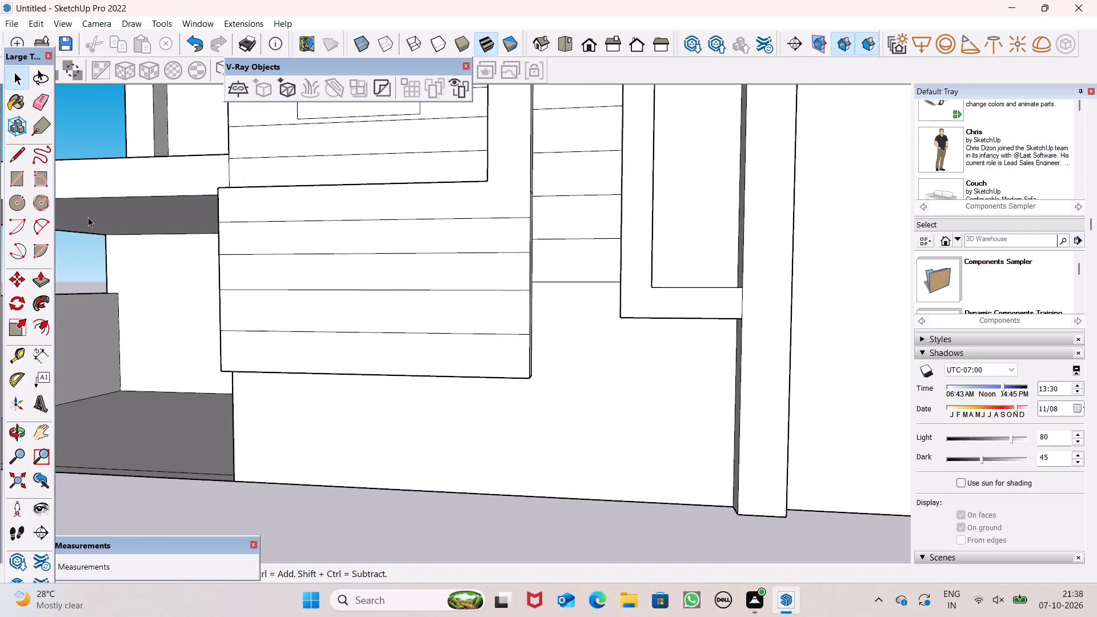
click(21, 158)
middle_drag(748, 313, 718, 304)
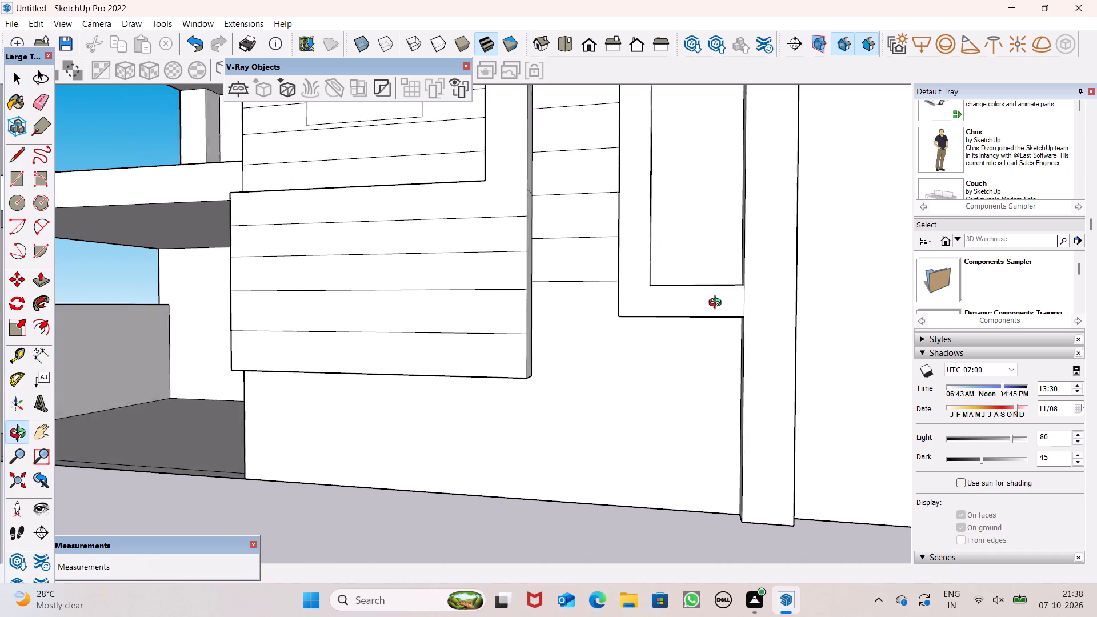
middle_drag(718, 304, 596, 291)
scroll(530, 341, up, 3)
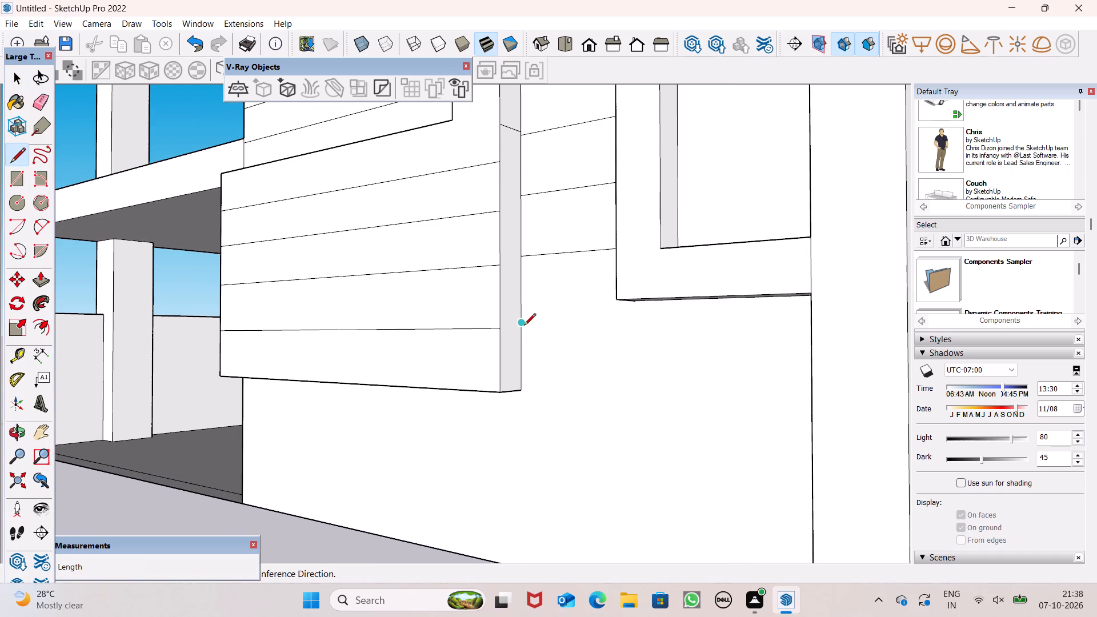
click(524, 326)
middle_drag(802, 328, 926, 340)
scroll(925, 343, up, 1)
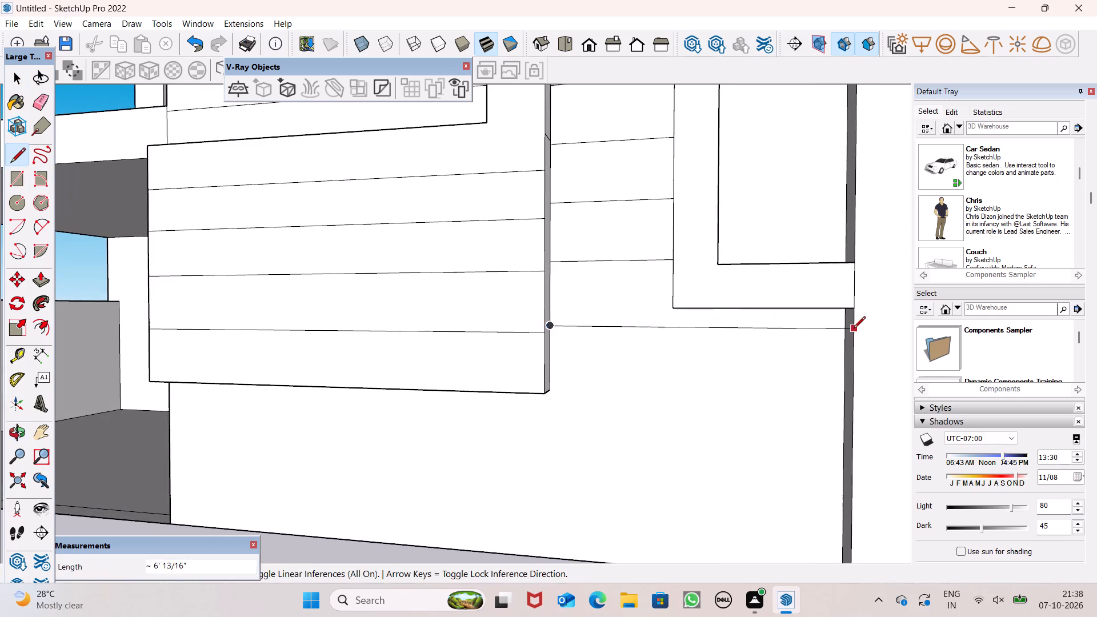
scroll(855, 329, up, 1)
click(844, 327)
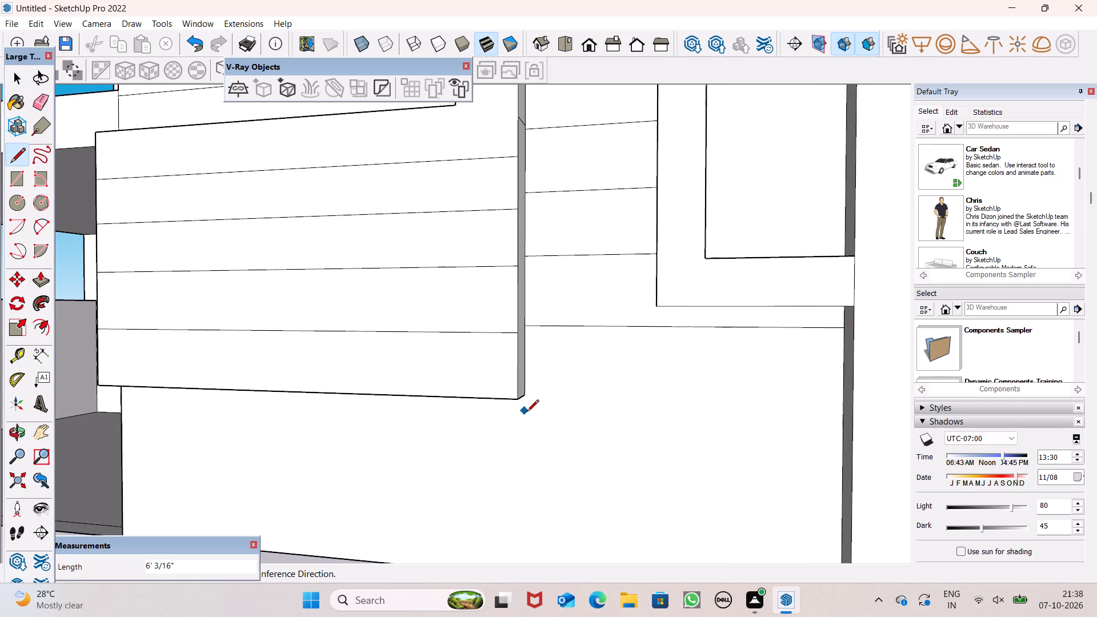
scroll(730, 279, down, 1)
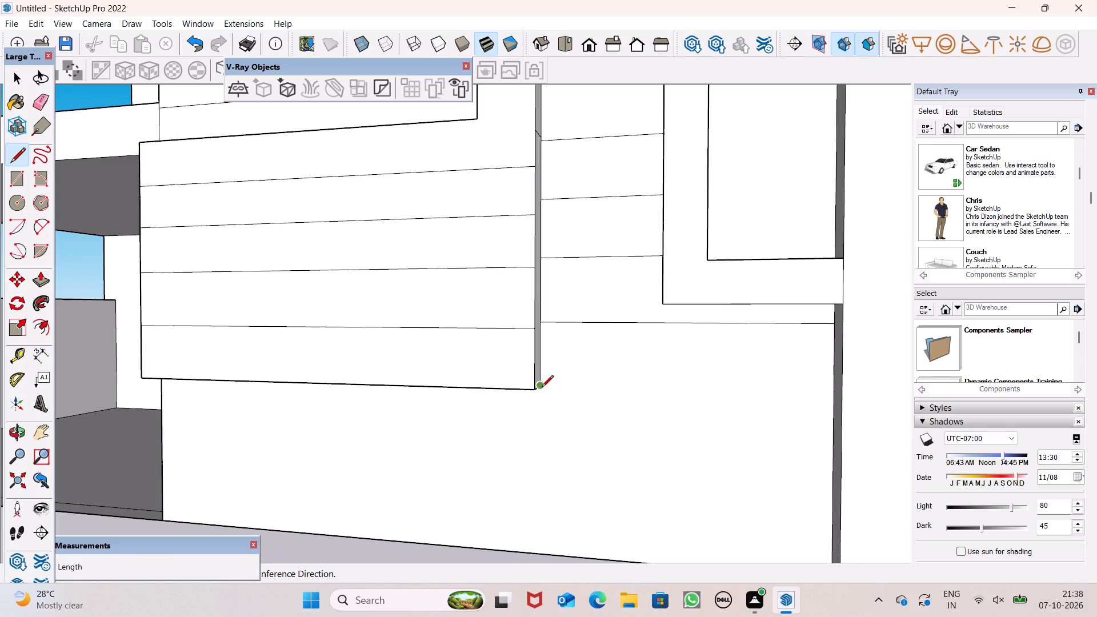
click(541, 388)
click(834, 388)
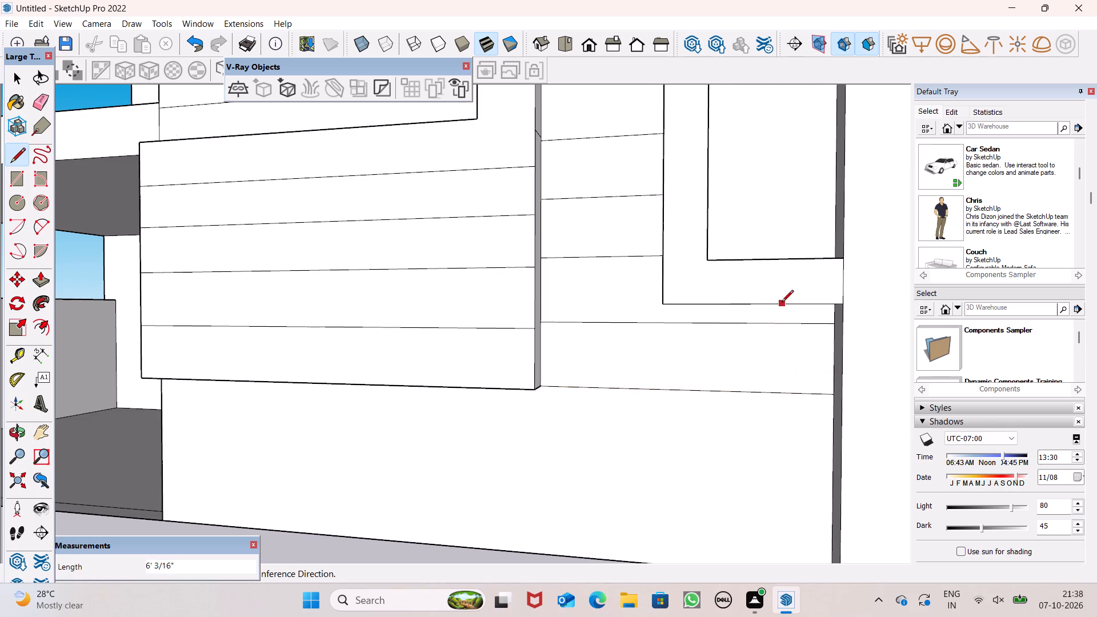
Draw a siding line across the ground-level wall below the frame, from the terrace-side edge to the full-height vertical post.
scroll(782, 303, down, 10)
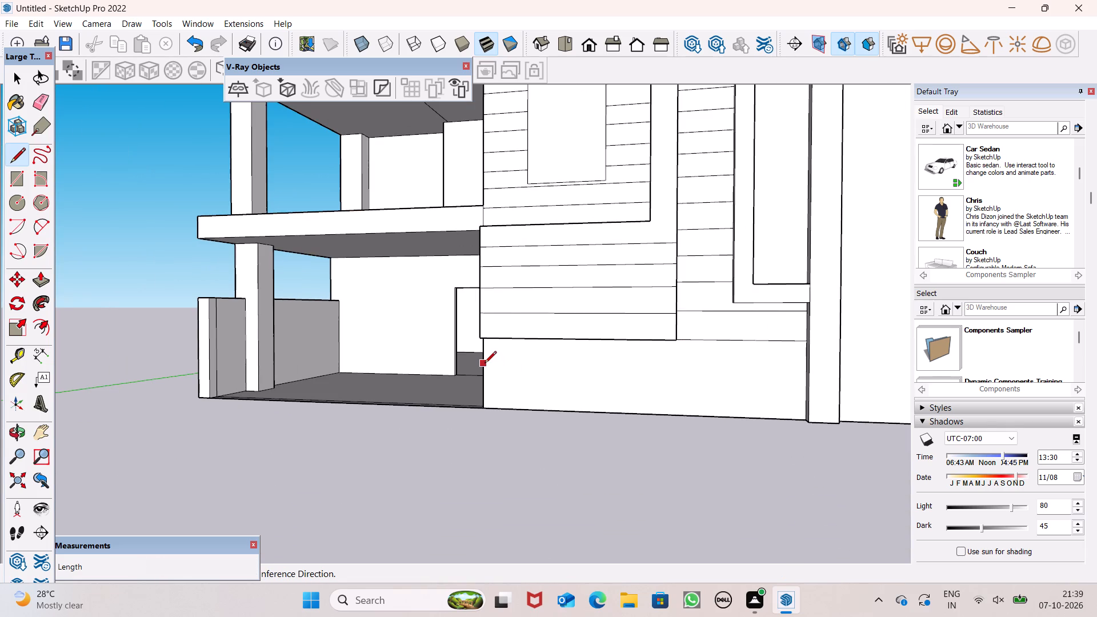
click(485, 367)
click(801, 377)
key(space)
scroll(786, 355, down, 4)
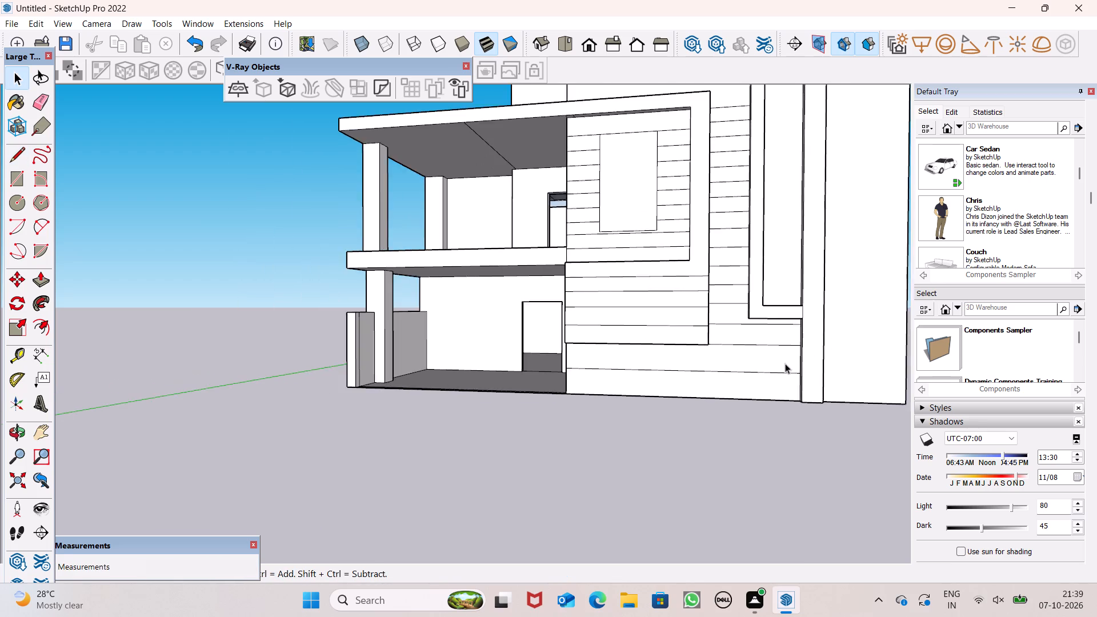
Draw a siding line about 12' 7" long from the terrace-side wall edge, just above the upper frame, to the tall vertical band.
scroll(785, 363, down, 7)
middle_drag(779, 384, 802, 452)
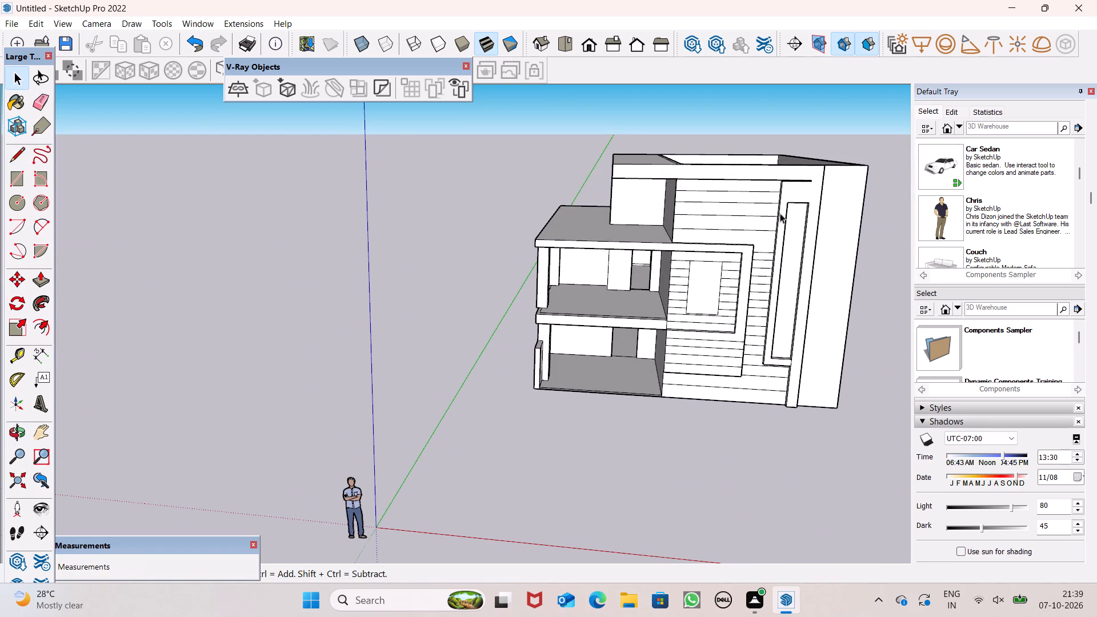
scroll(780, 213, up, 5)
scroll(780, 213, down, 1)
scroll(768, 235, up, 11)
scroll(746, 257, down, 2)
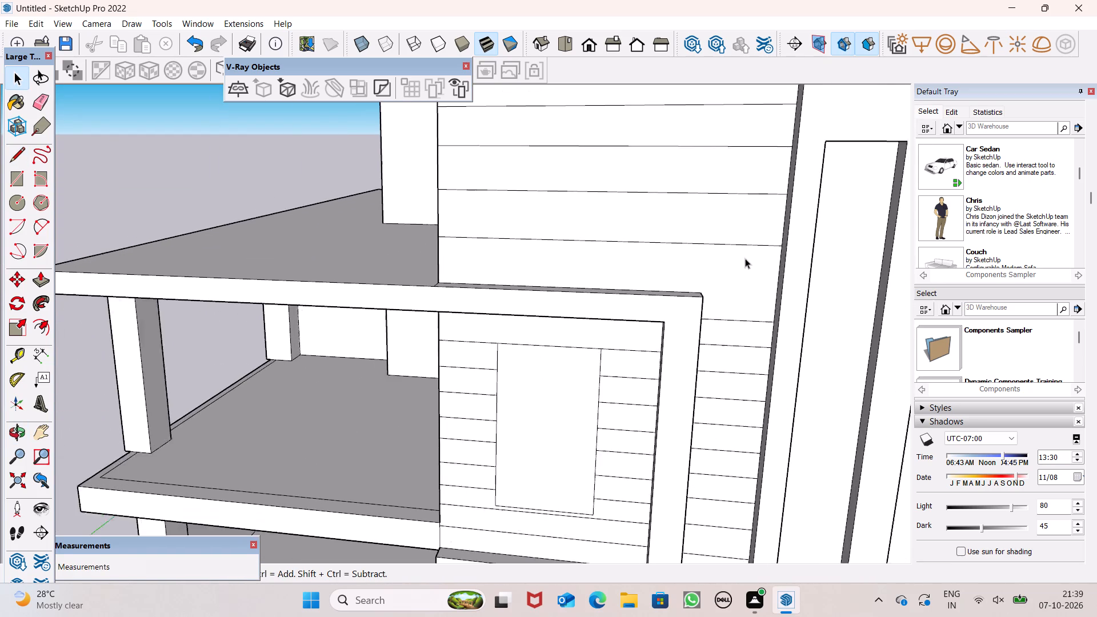
scroll(745, 258, down, 2)
scroll(699, 270, up, 2)
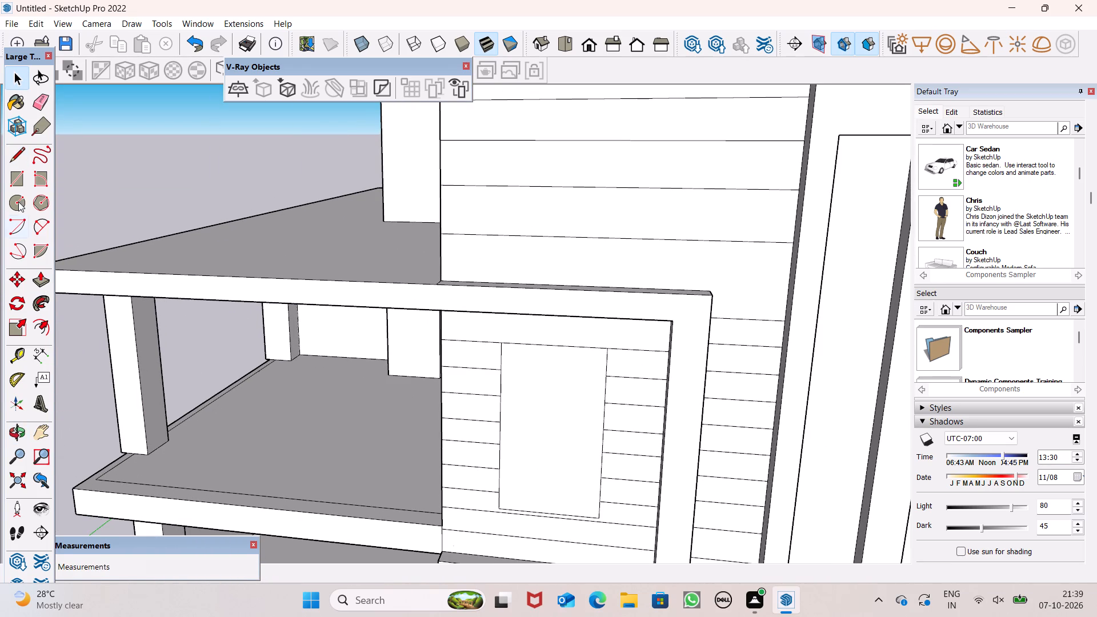
double_click(16, 154)
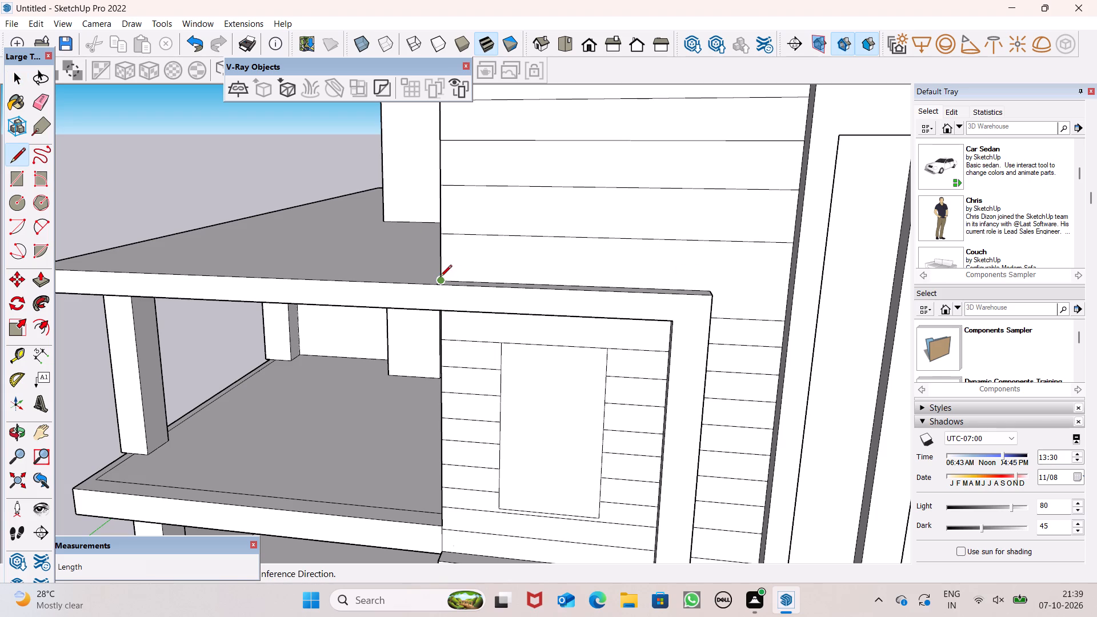
drag(440, 278, 449, 278)
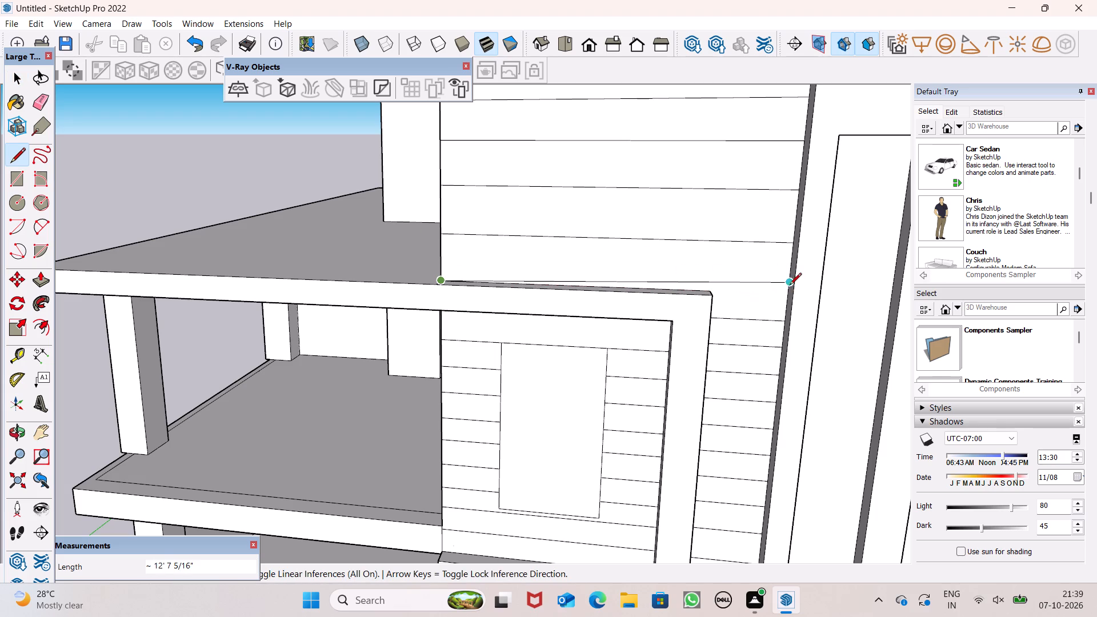
click(786, 291)
scroll(643, 191, down, 4)
scroll(636, 194, up, 1)
scroll(623, 191, down, 1)
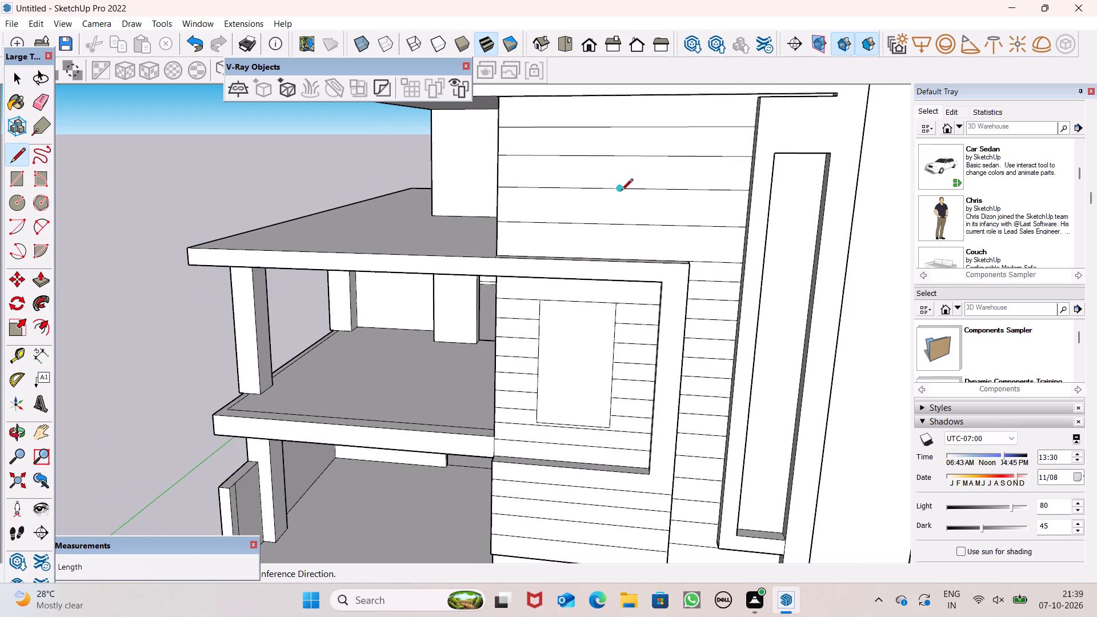
scroll(622, 193, down, 5)
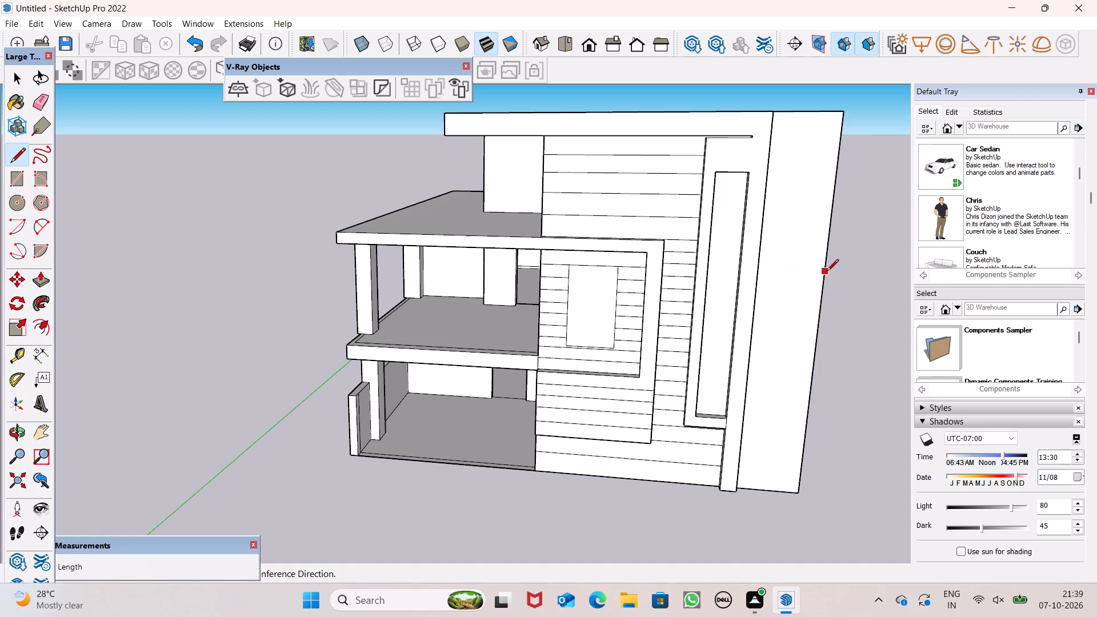
scroll(795, 303, down, 6)
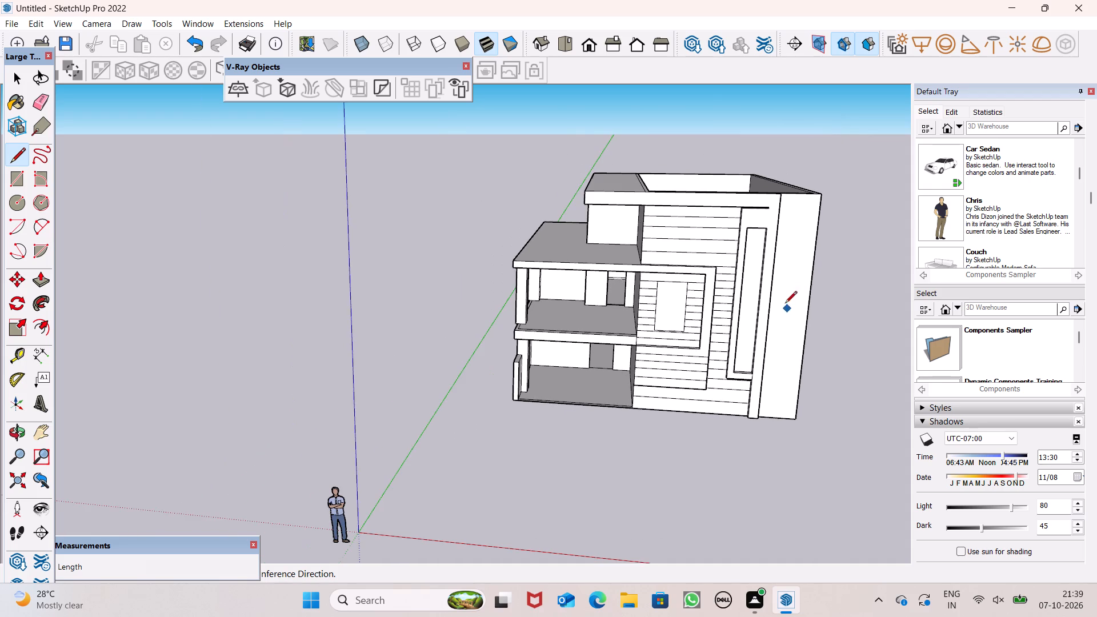
scroll(808, 263, up, 6)
scroll(767, 183, up, 5)
scroll(758, 178, down, 1)
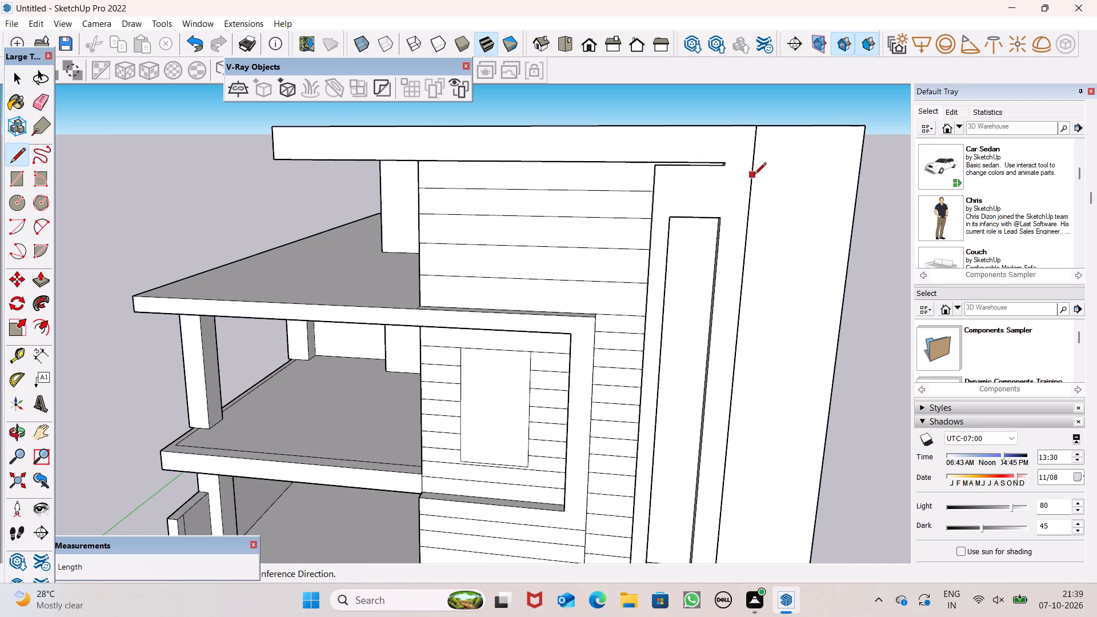
key(space)
Draw a horizontal line near the top of the corner wall strip, from the full-height vertical post to the strip's outer edge.
scroll(753, 177, down, 5)
scroll(656, 213, down, 4)
scroll(568, 223, down, 2)
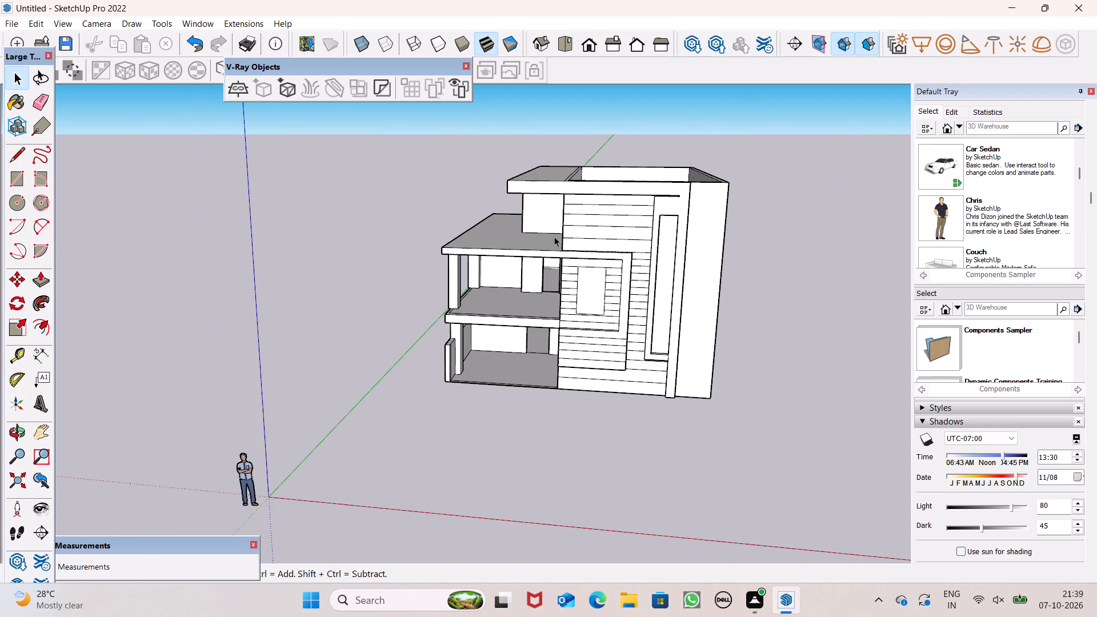
scroll(765, 236, up, 5)
middle_drag(745, 234, 714, 360)
scroll(695, 351, up, 3)
click(17, 163)
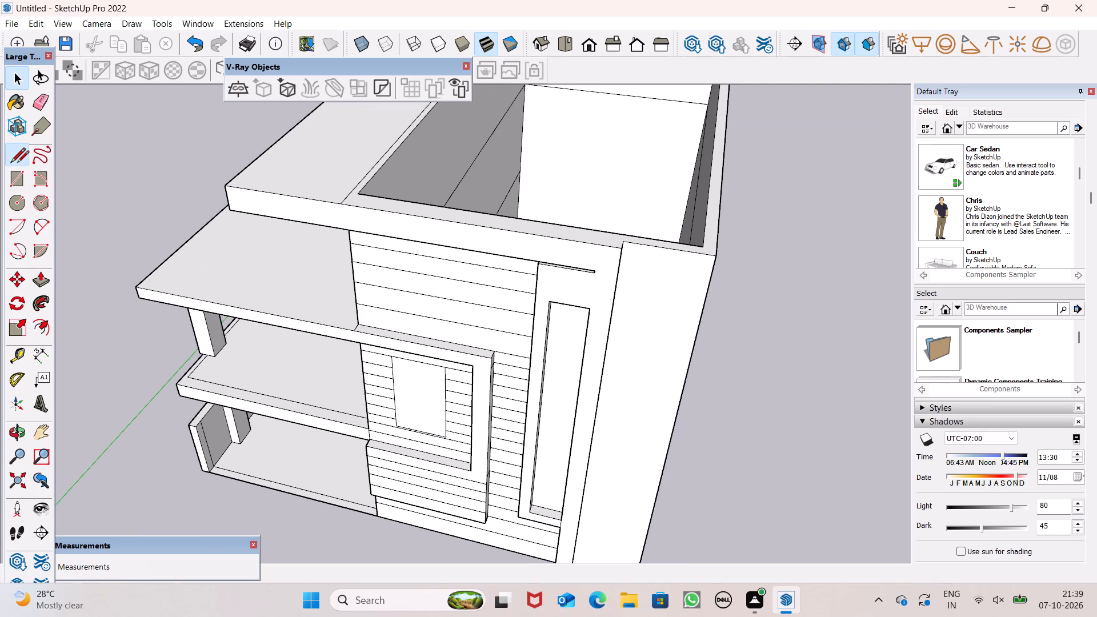
middle_drag(678, 384, 753, 316)
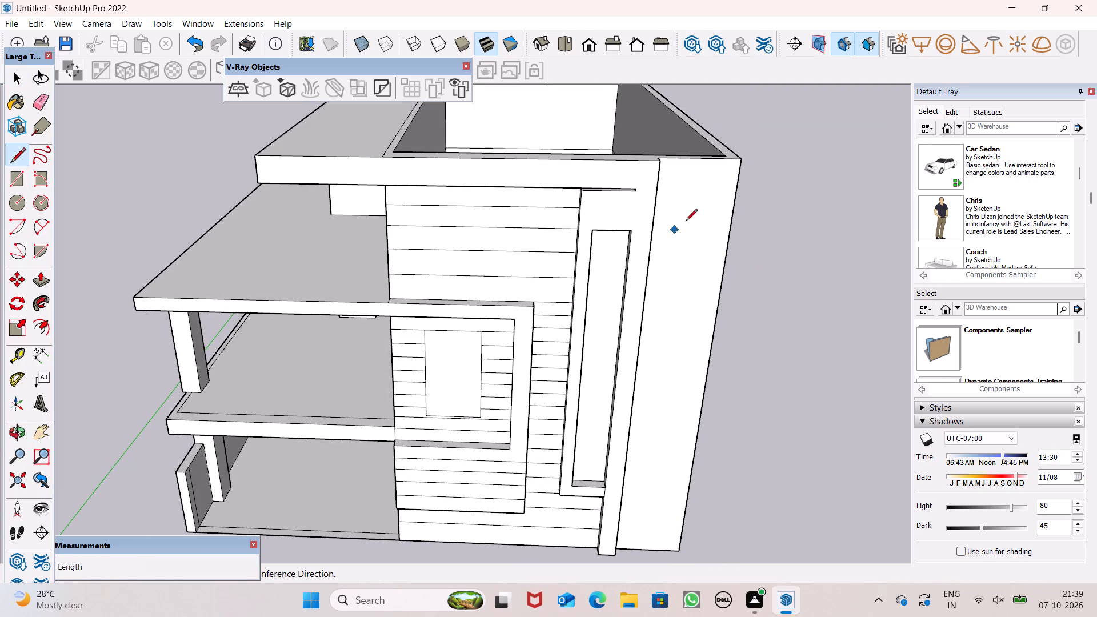
scroll(747, 191, up, 5)
middle_drag(732, 199, 638, 181)
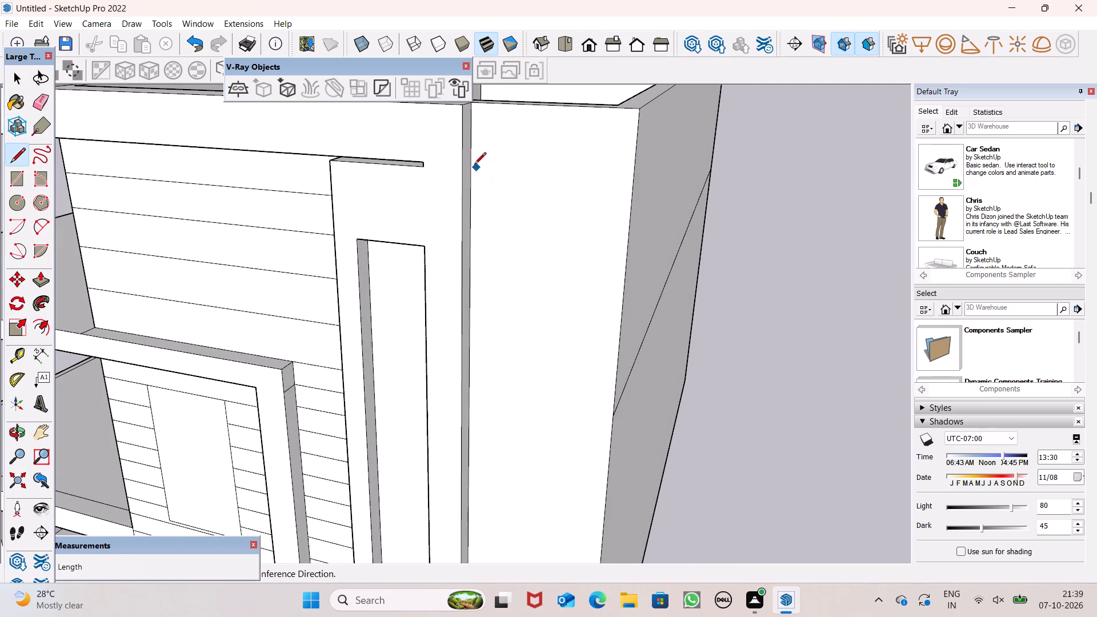
click(474, 160)
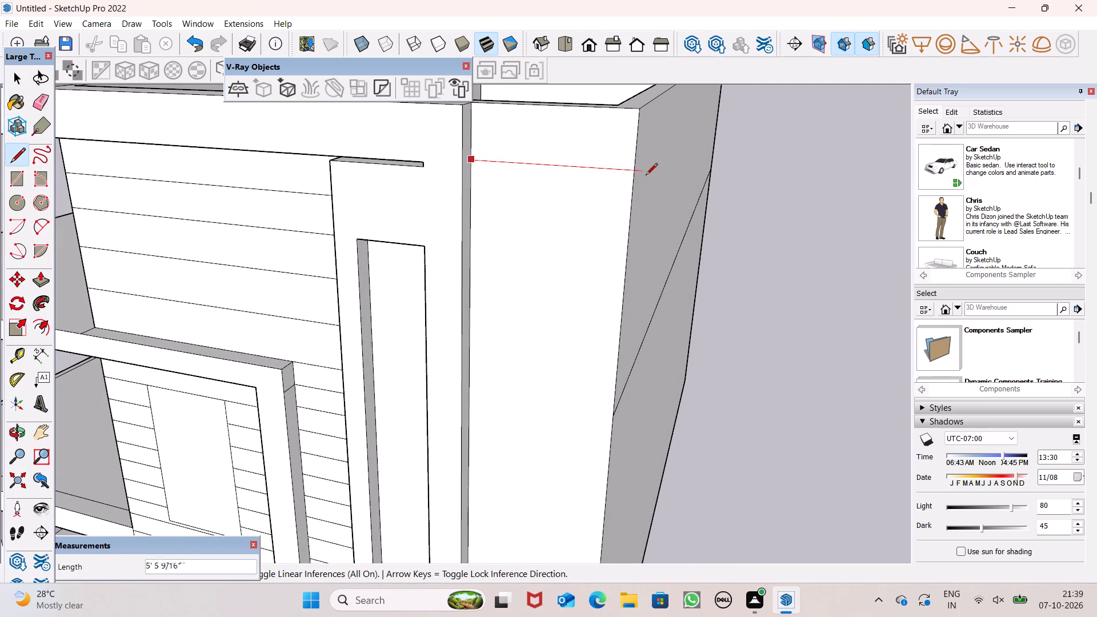
click(631, 174)
key(space)
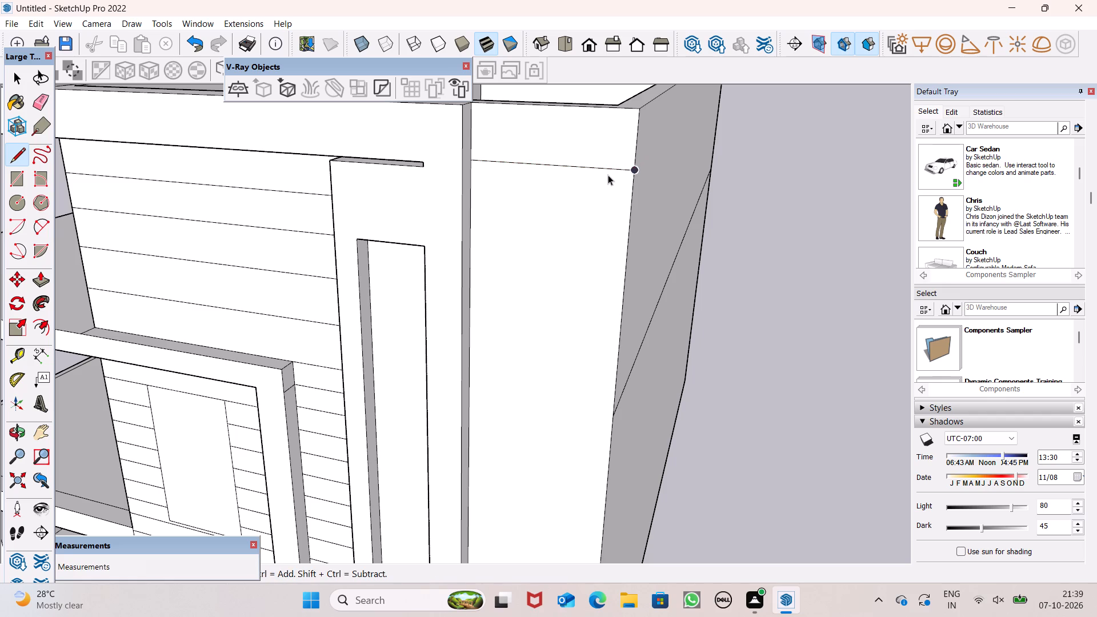
Select only the new horizontal line near the top of the corner wall strip.
double_click(608, 170)
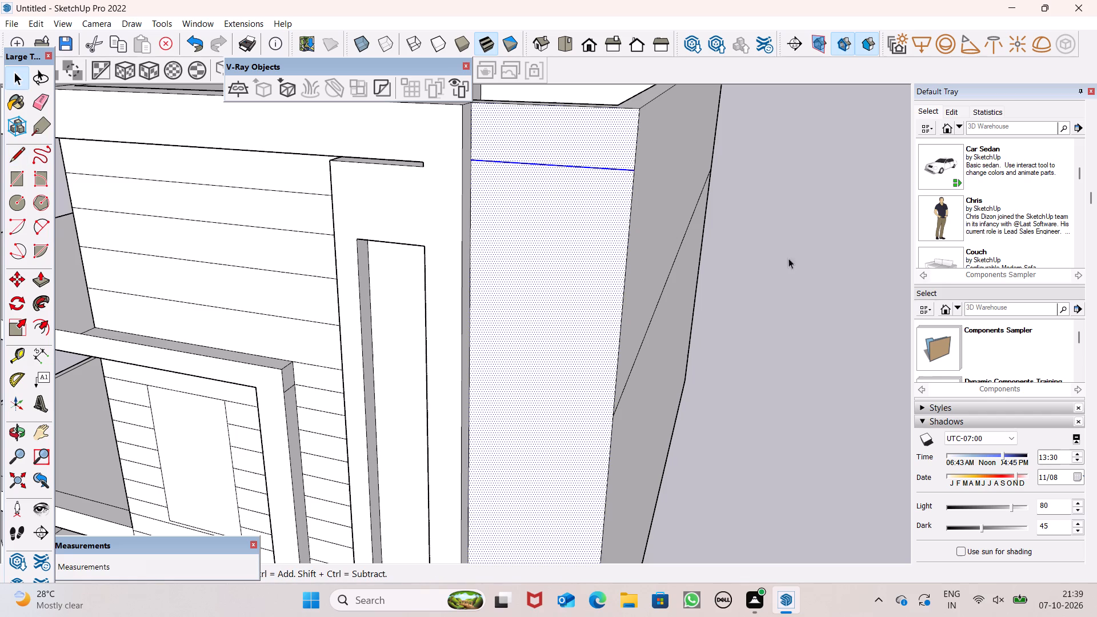
click(832, 267)
double_click(564, 166)
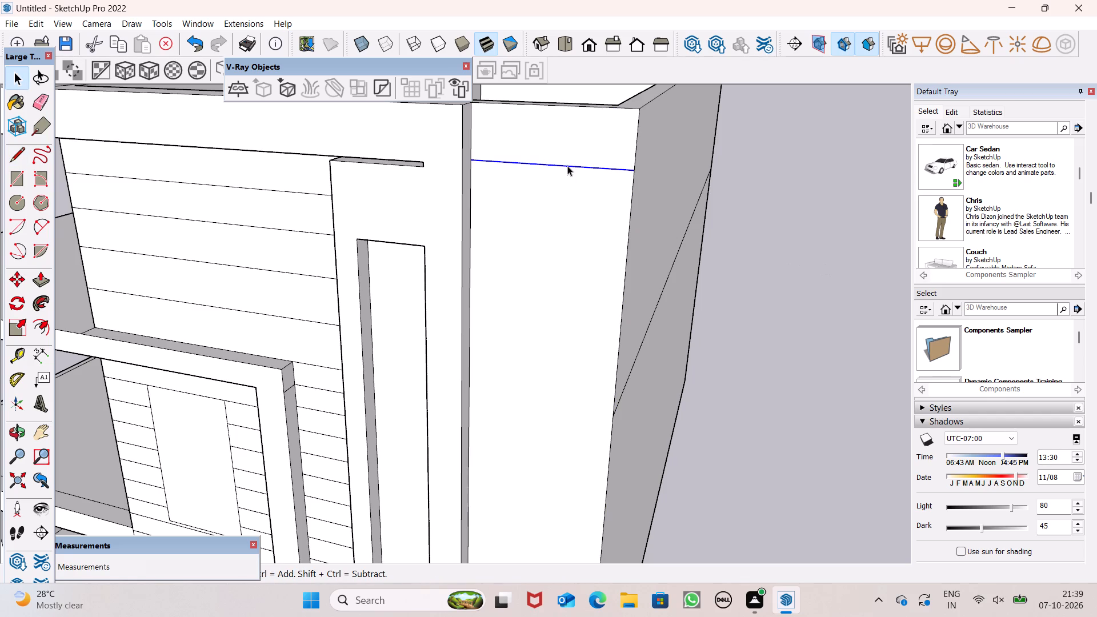
click(868, 253)
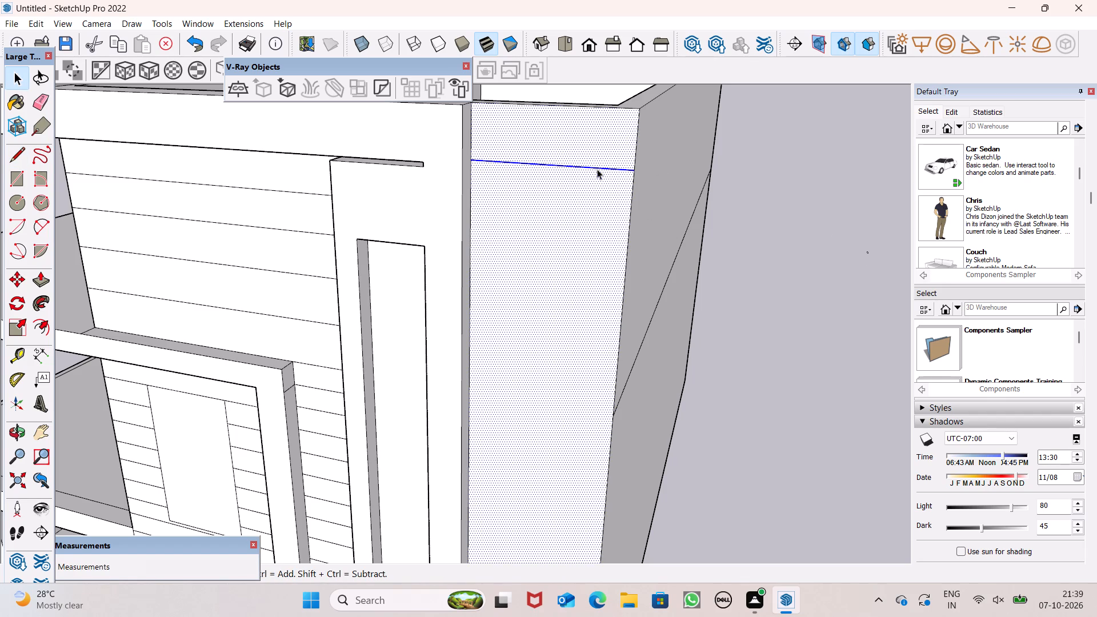
click(597, 169)
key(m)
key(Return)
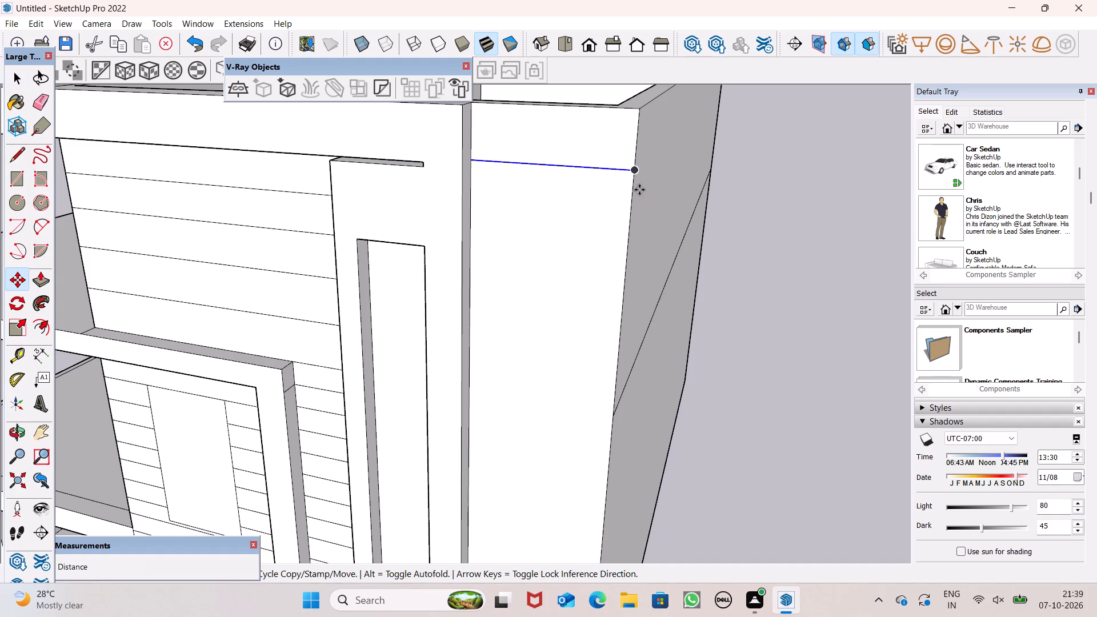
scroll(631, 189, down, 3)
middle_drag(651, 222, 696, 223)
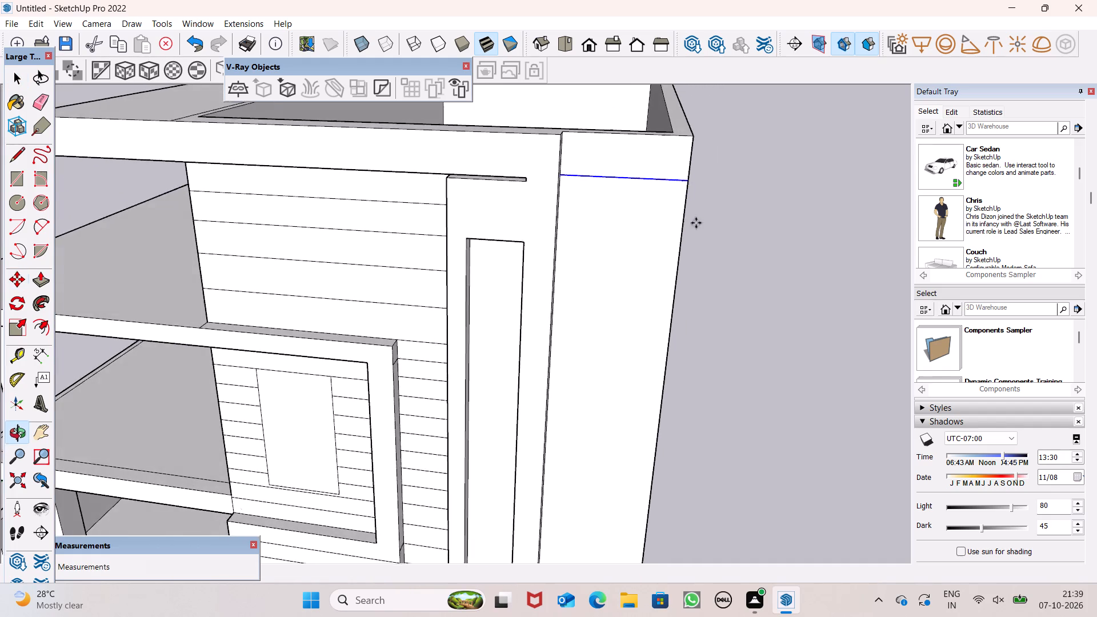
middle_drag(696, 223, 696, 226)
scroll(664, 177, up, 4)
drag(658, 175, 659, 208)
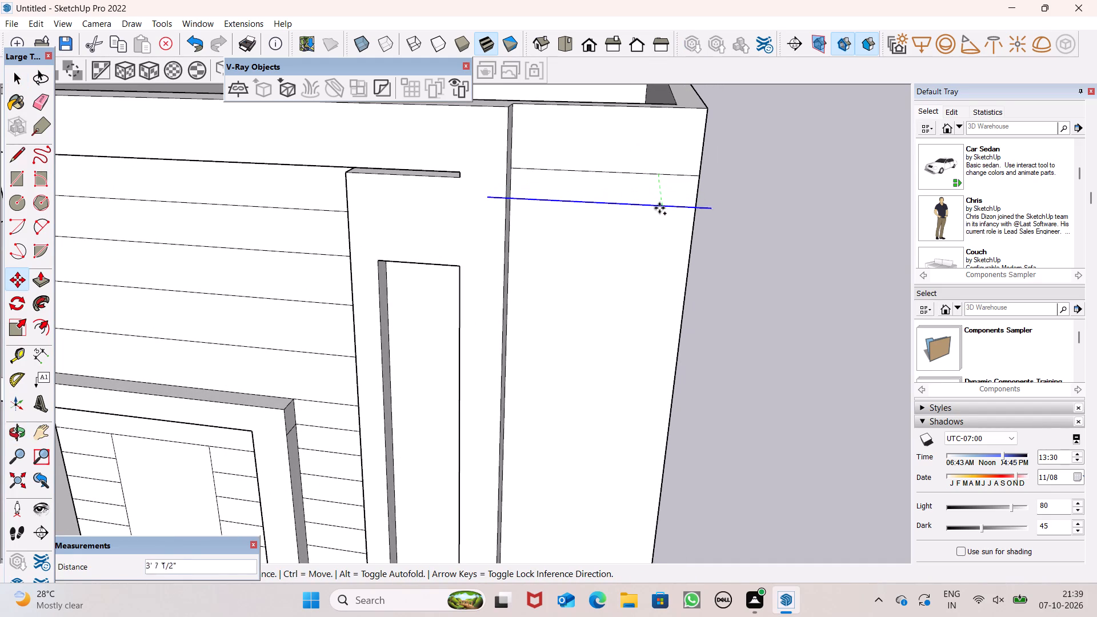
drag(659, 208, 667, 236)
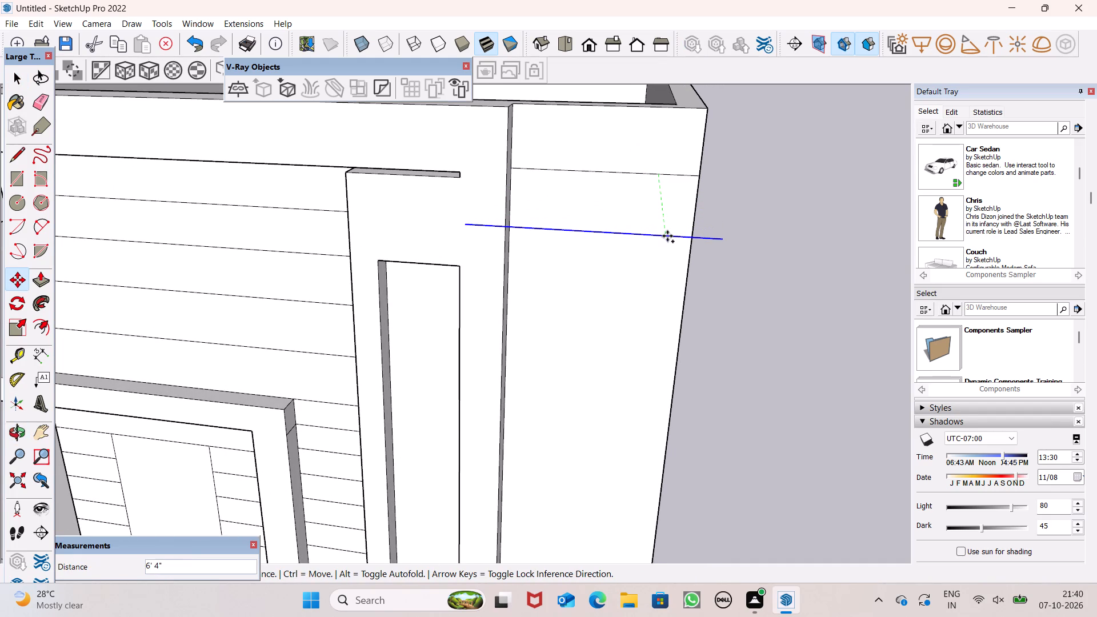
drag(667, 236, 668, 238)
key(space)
Copy the selected line about 1' 5 1/8" straight down the corner wall strip and repeat the copy fifteen times.
middle_drag(664, 253, 535, 198)
scroll(535, 194, up, 1)
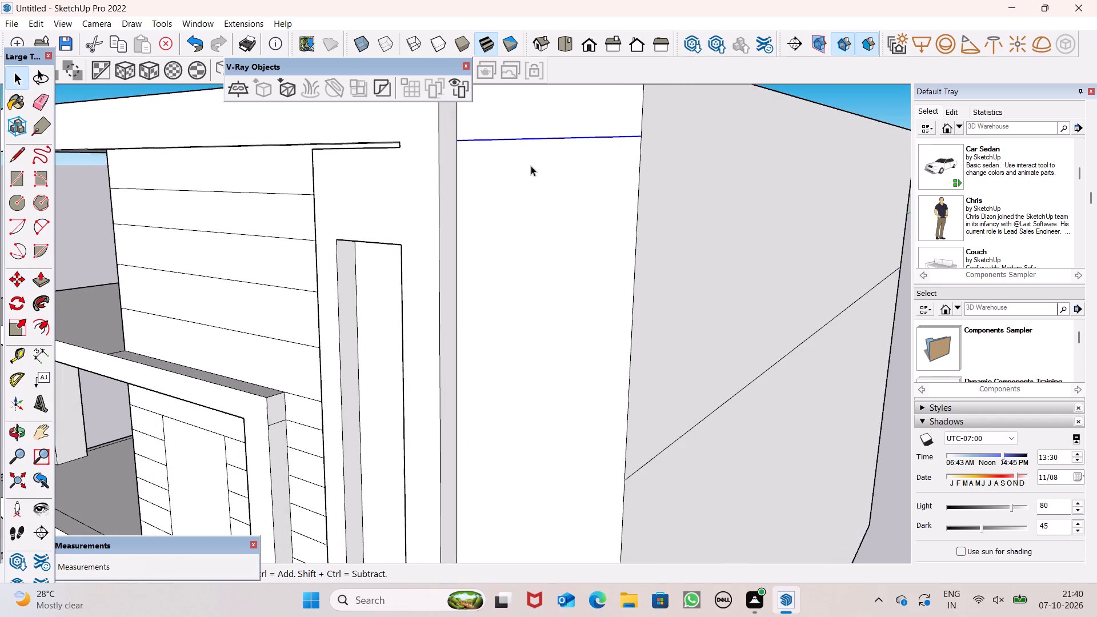
scroll(527, 160, up, 3)
key(m)
key(Return)
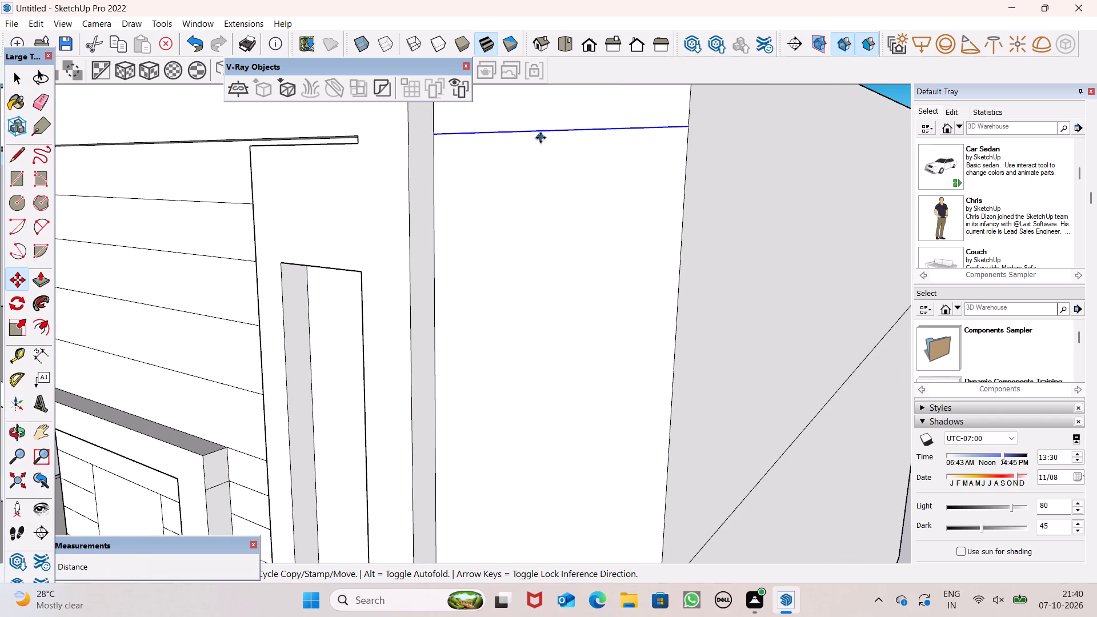
drag(548, 134, 550, 193)
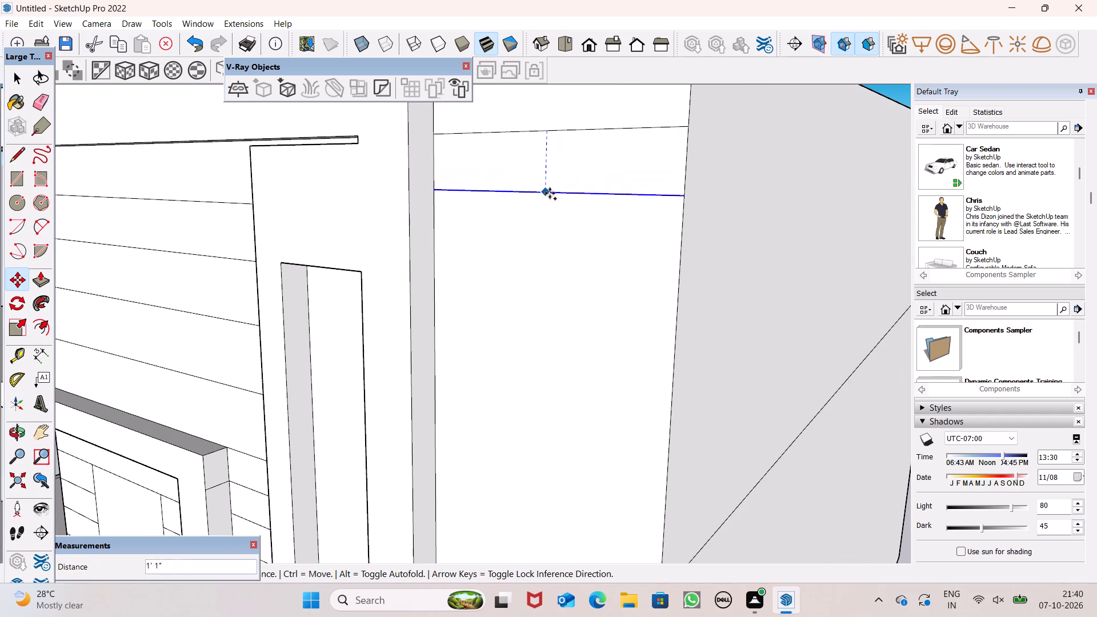
drag(550, 193, 543, 211)
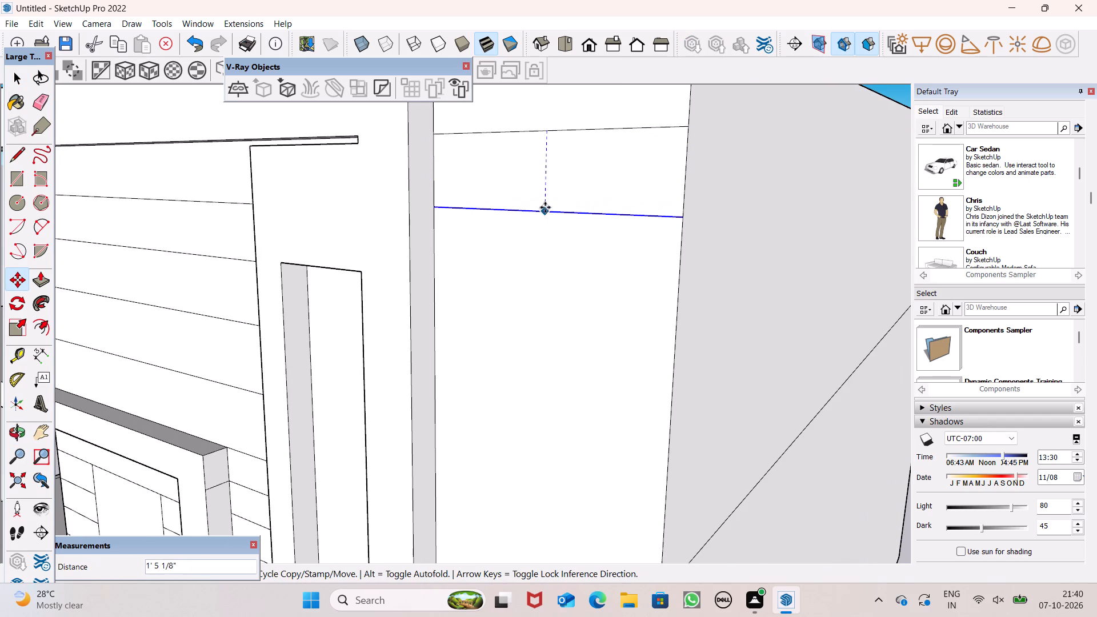
key(shift+asterisk)
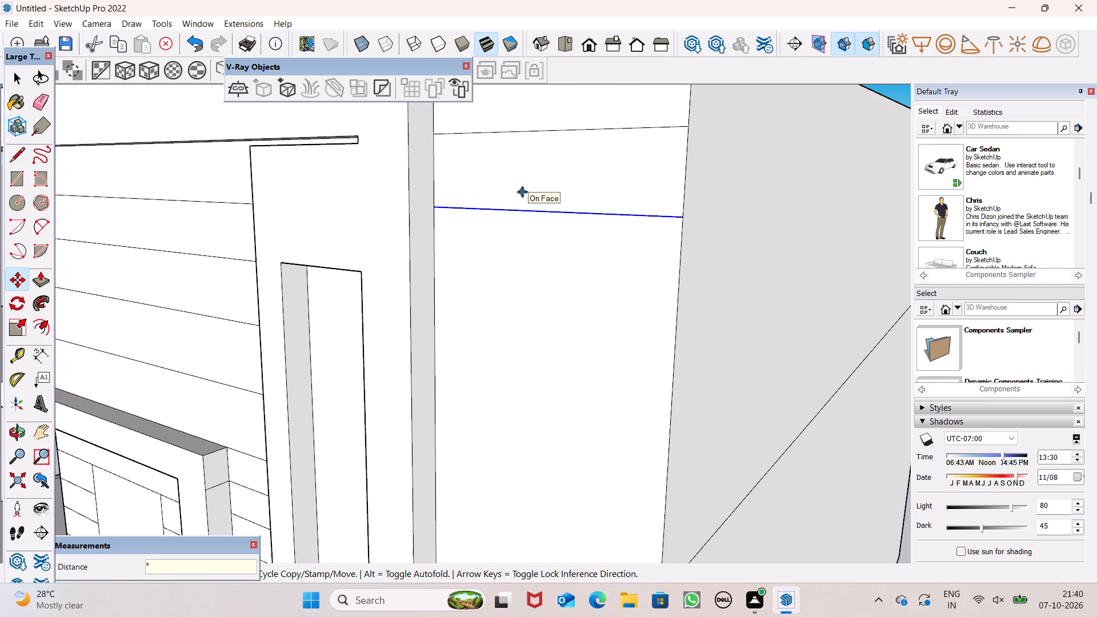
text(15)
key(Return)
Copy the lowest line on the corner wall strip about 1' 7 13/16" downward and repeat the copy five times.
scroll(552, 277, down, 2)
scroll(660, 283, down, 17)
middle_drag(658, 402, 726, 423)
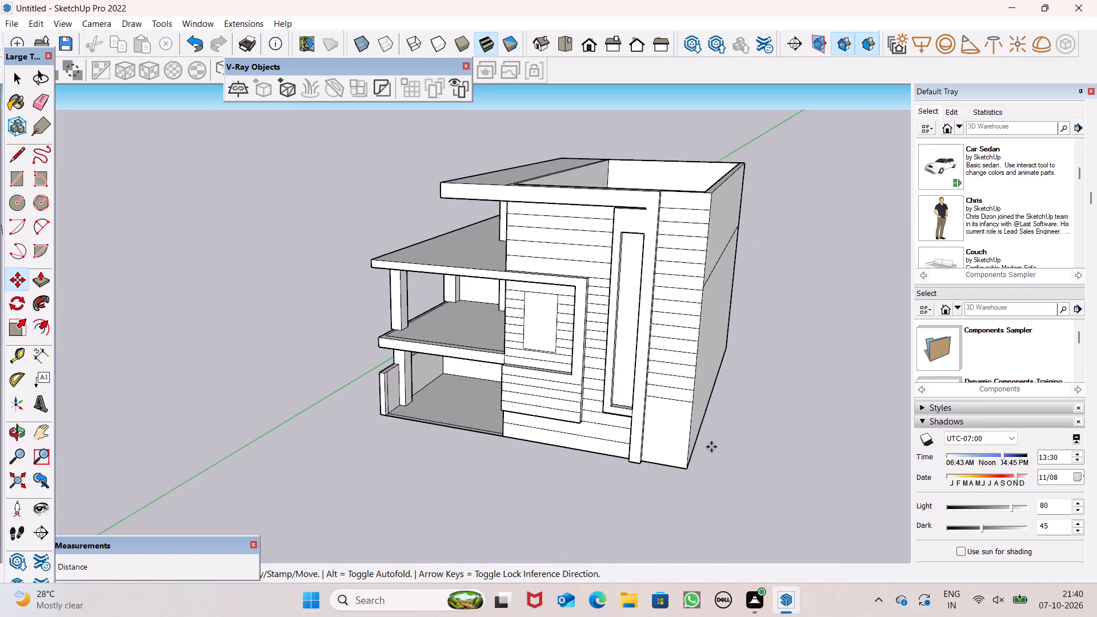
scroll(707, 449, up, 7)
scroll(648, 360, up, 6)
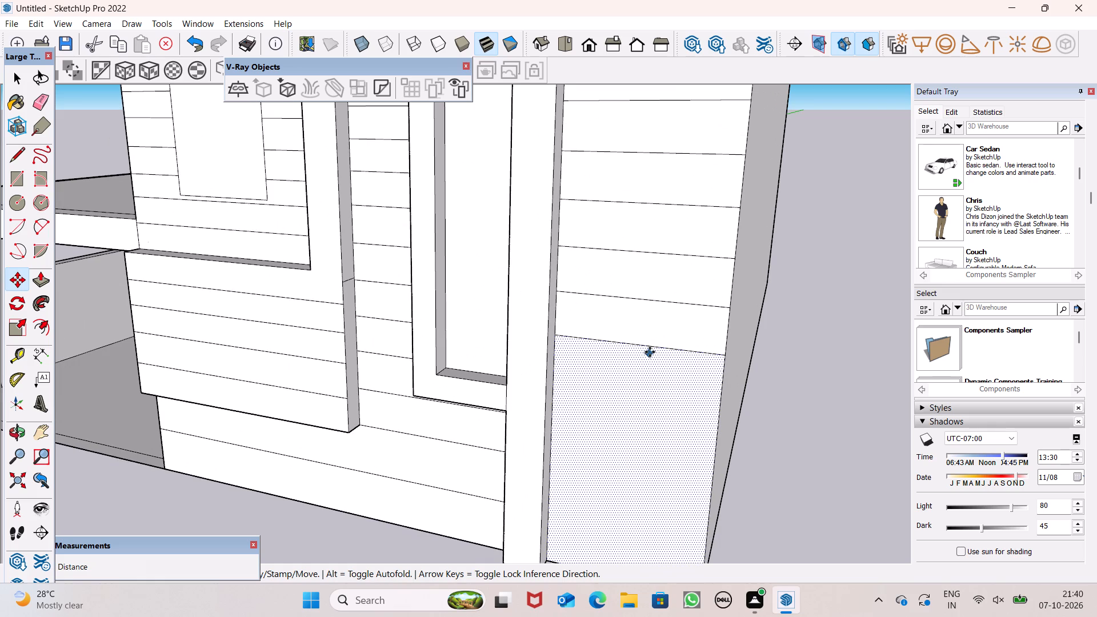
drag(650, 348, 653, 384)
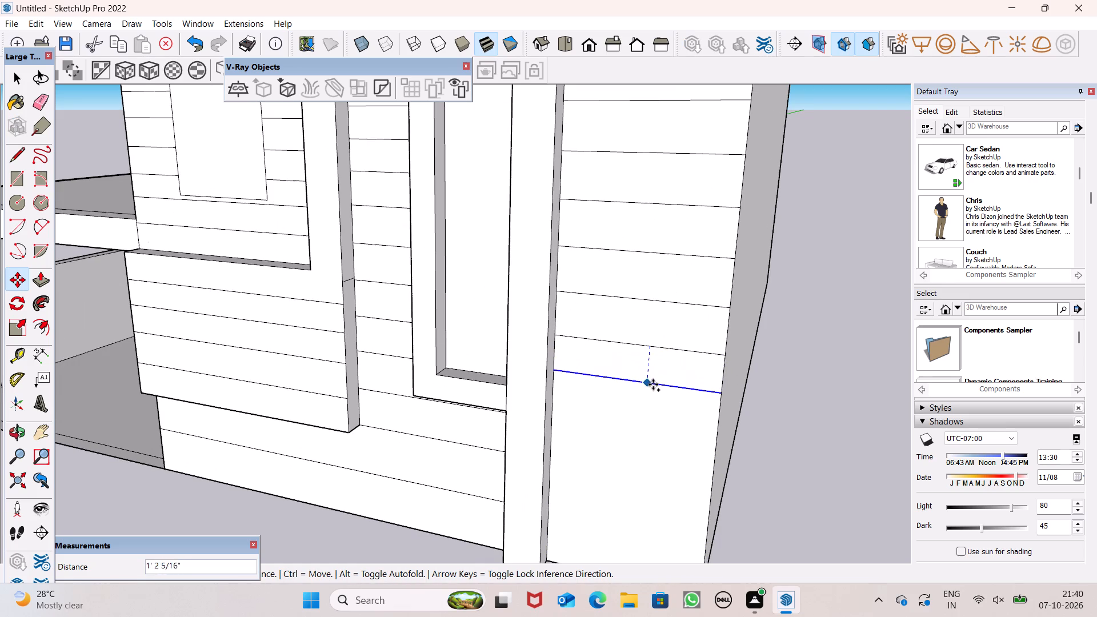
drag(653, 384, 650, 398)
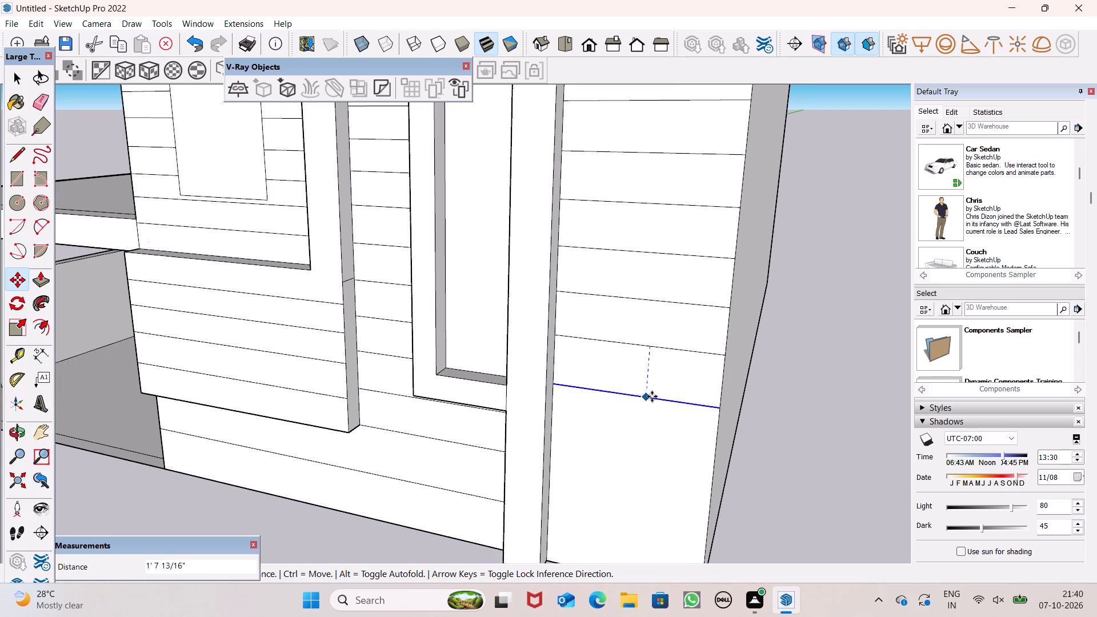
key(shift+asterisk)
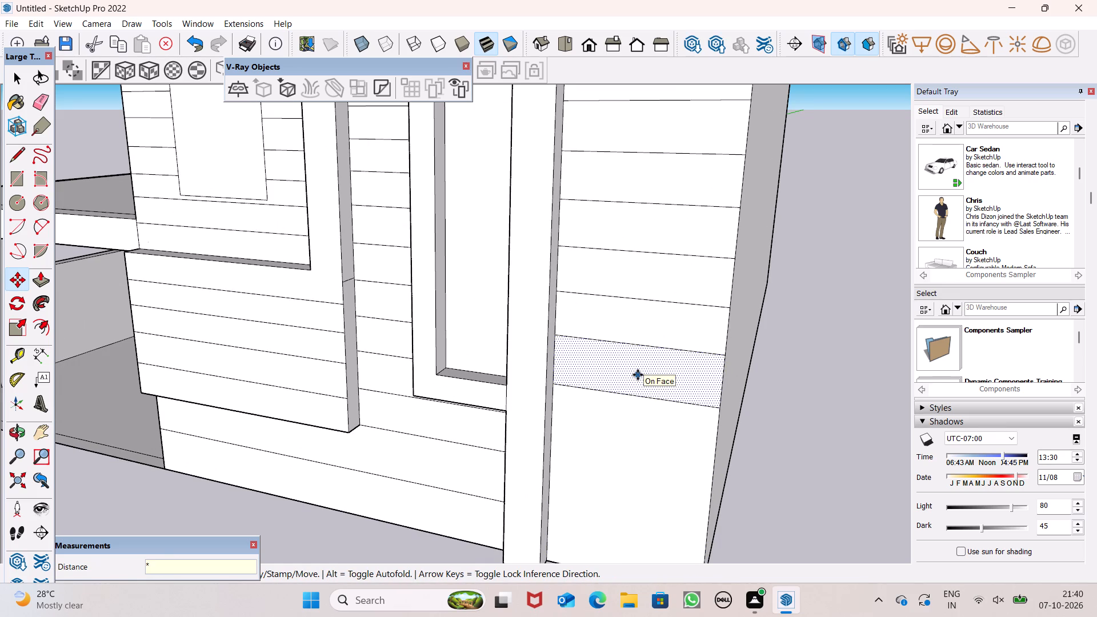
key(5)
key(Return)
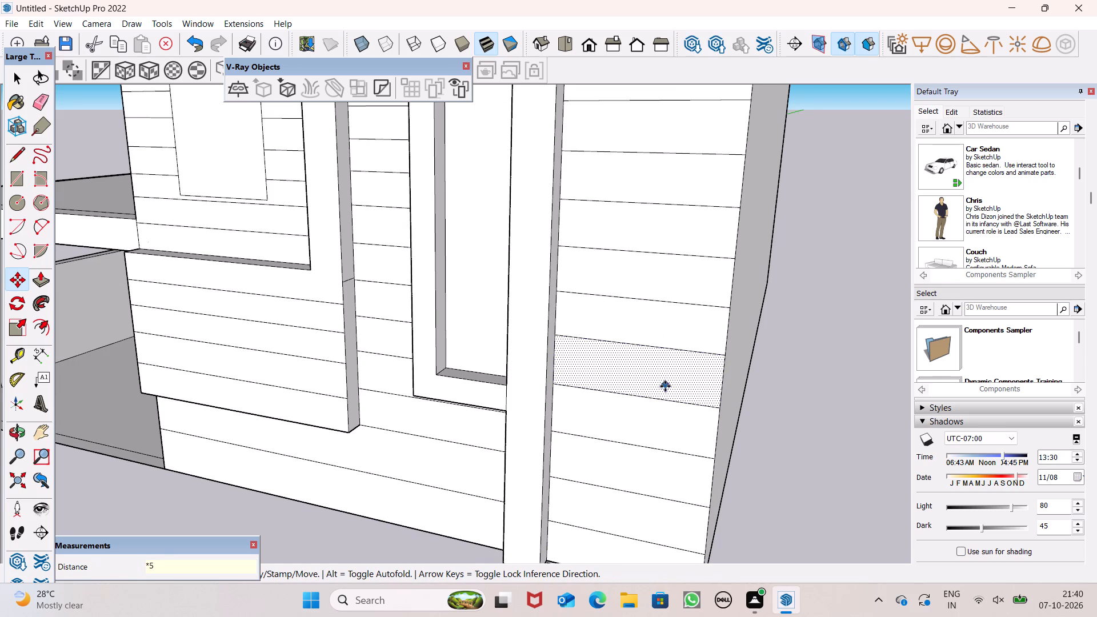
scroll(667, 386, down, 5)
scroll(778, 382, down, 4)
key(space)
Delete the surplus horizontal line just below the base of the corner wall strip.
middle_drag(713, 443, 714, 336)
scroll(712, 337, up, 1)
scroll(691, 385, up, 3)
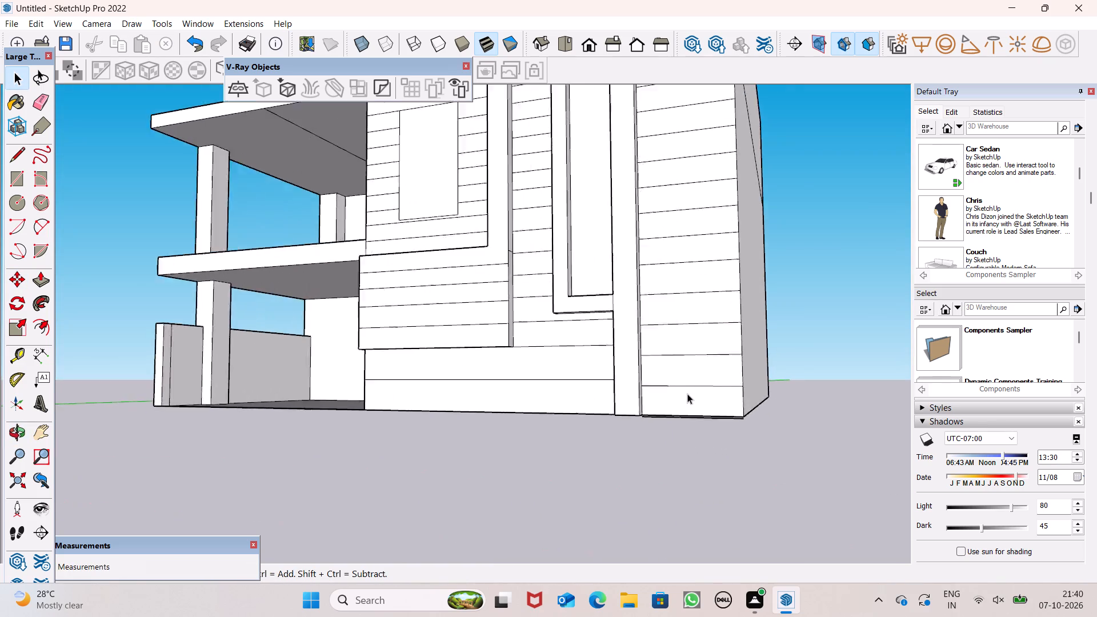
scroll(687, 394, up, 6)
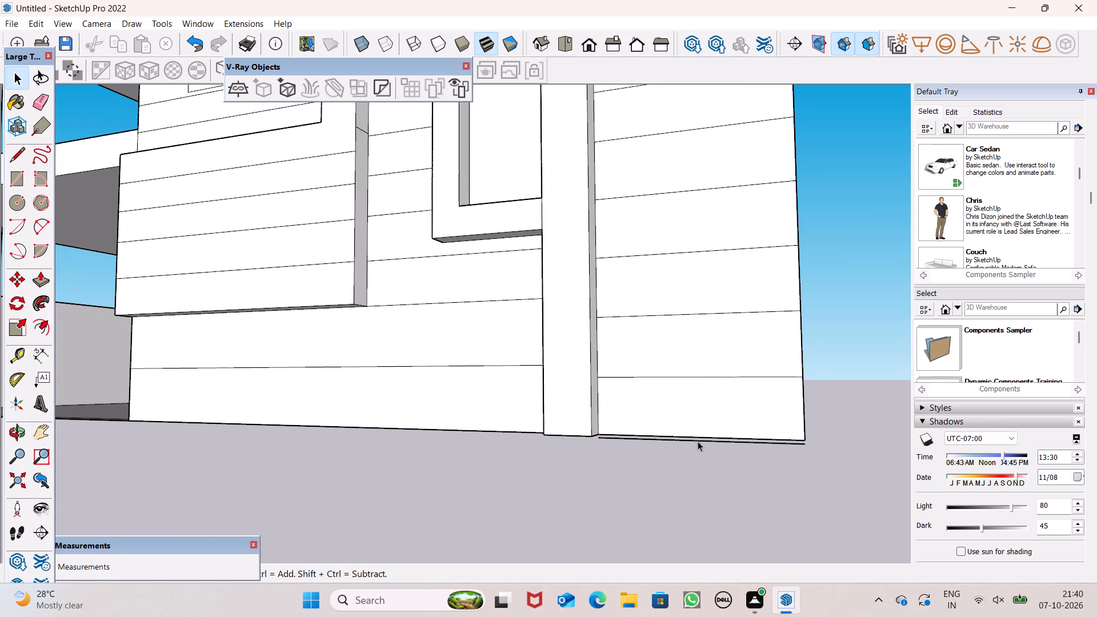
double_click(698, 441)
key(Delete)
Erase the horizontal line running across the plain wall around the corner from the siding.
scroll(706, 430, down, 8)
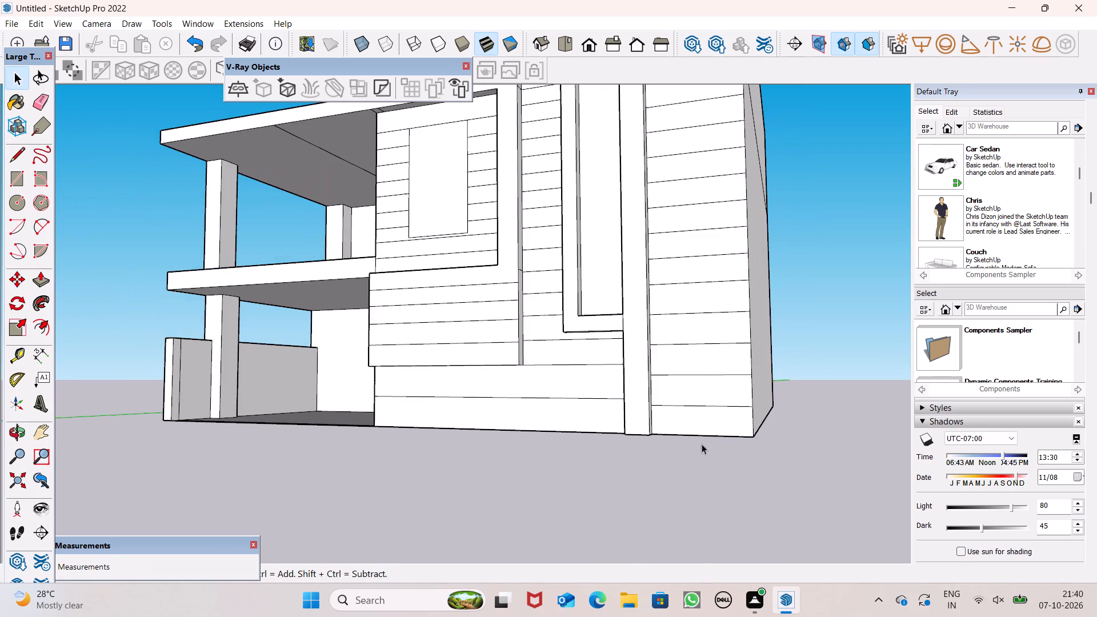
scroll(719, 440, down, 7)
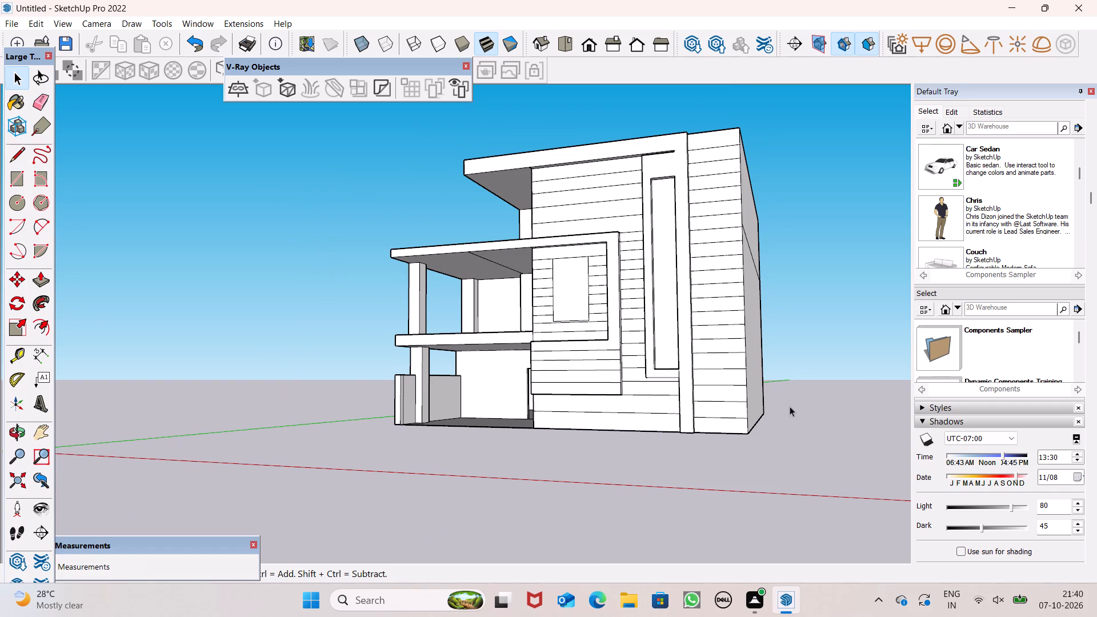
scroll(789, 404, down, 5)
middle_drag(790, 406, 636, 463)
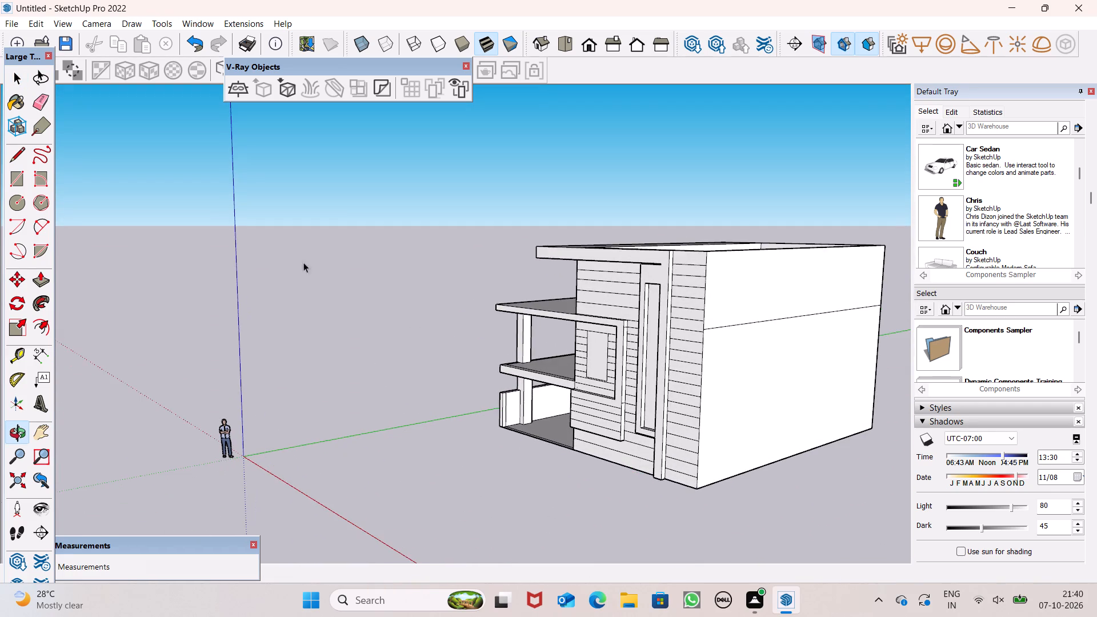
click(39, 103)
drag(755, 312, 761, 326)
scroll(559, 269, down, 5)
middle_drag(610, 332, 825, 340)
key(space)
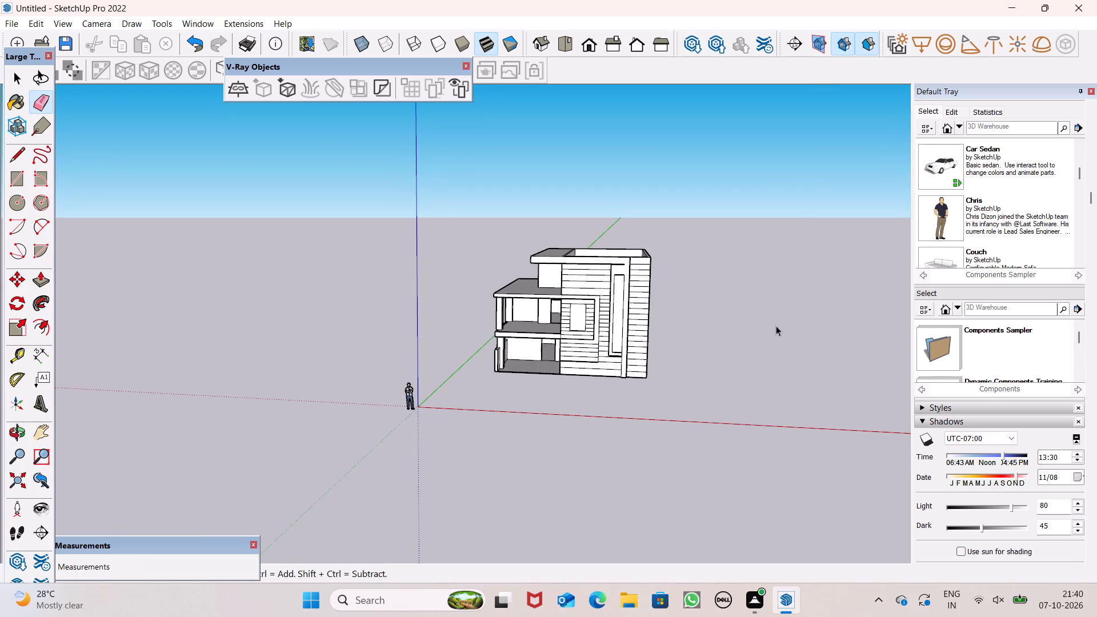
Draw a full-height rectangle about 1' 1" by 1' 9" on the roof slab's front fascia, above the sided wall.
scroll(766, 344, down, 3)
scroll(623, 261, up, 13)
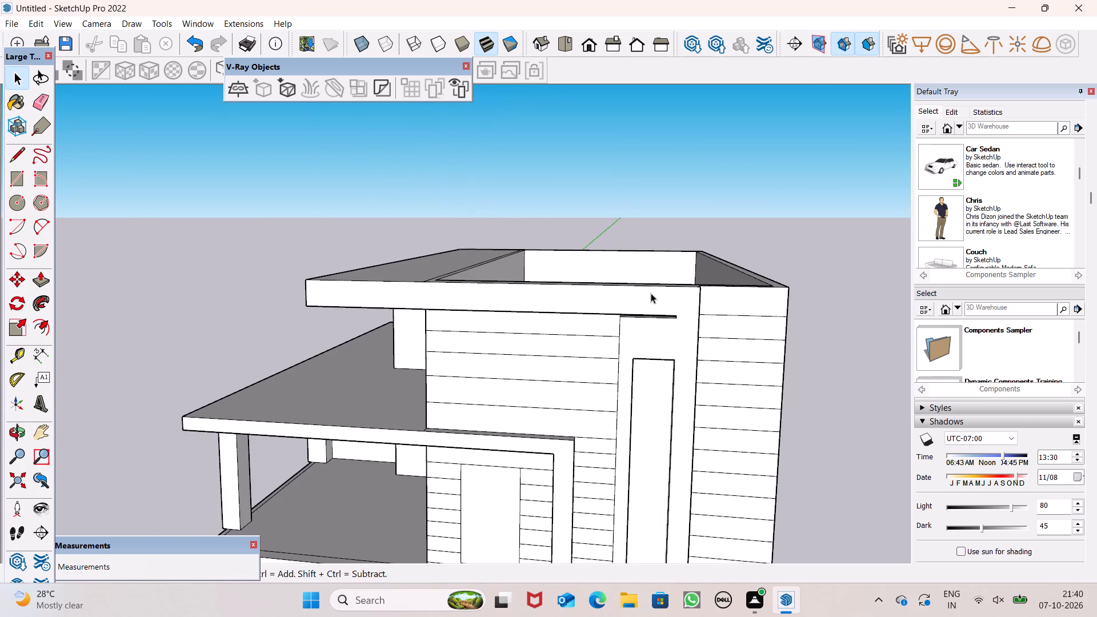
middle_drag(672, 306, 711, 366)
scroll(538, 353, up, 1)
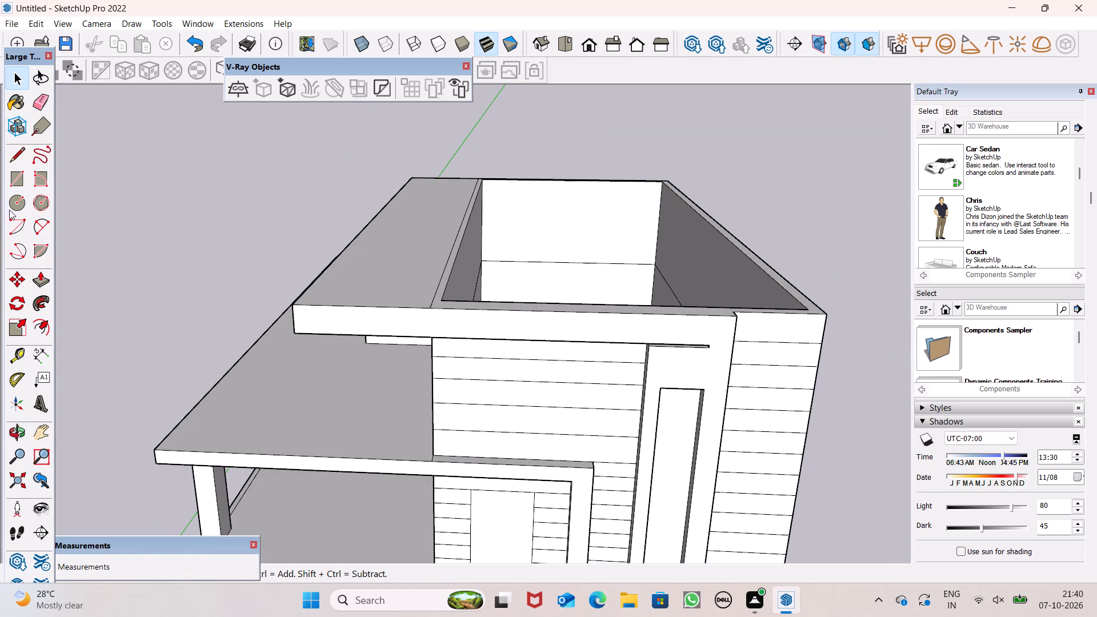
double_click(21, 186)
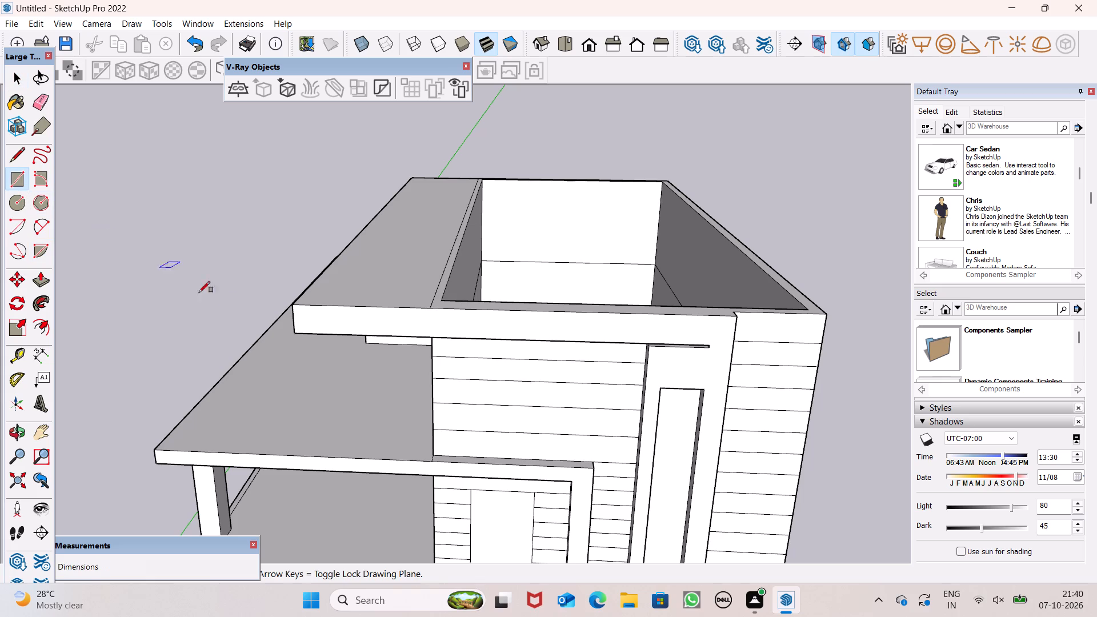
scroll(530, 360, up, 3)
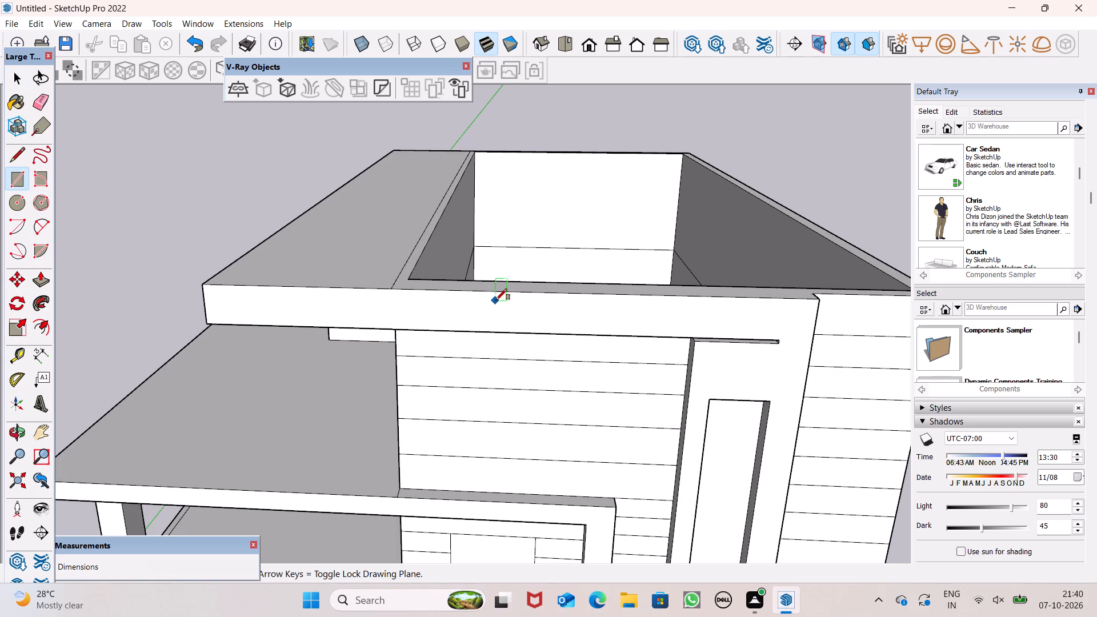
click(499, 295)
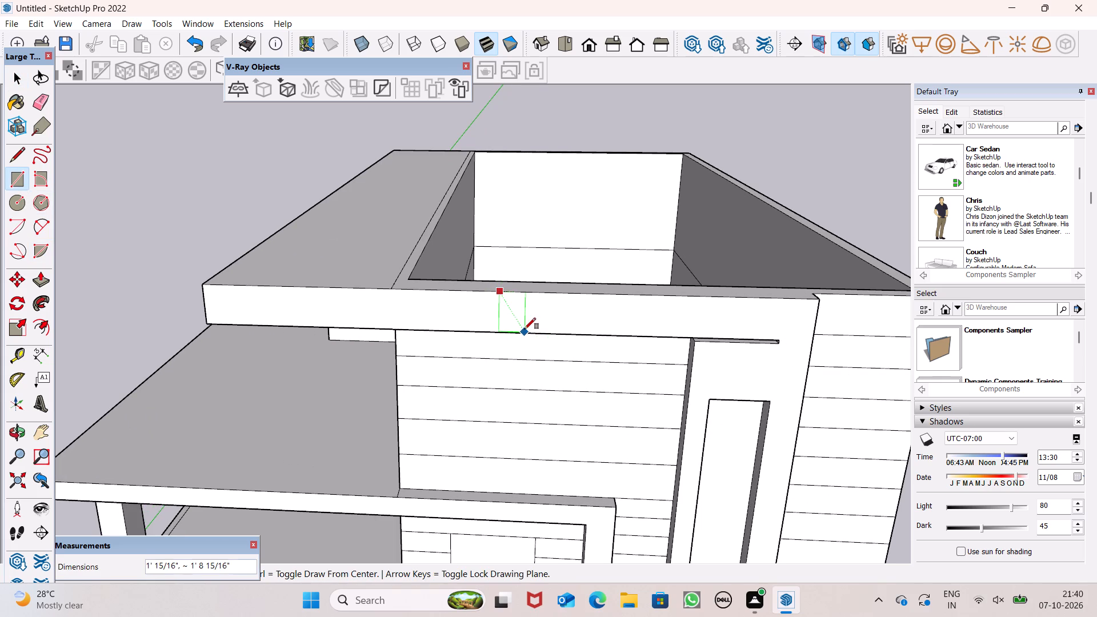
click(525, 330)
Copy the fascia rectangle twice along the roof fascia toward the full-height post, making a row of three spaced rectangles.
key(space)
double_click(519, 322)
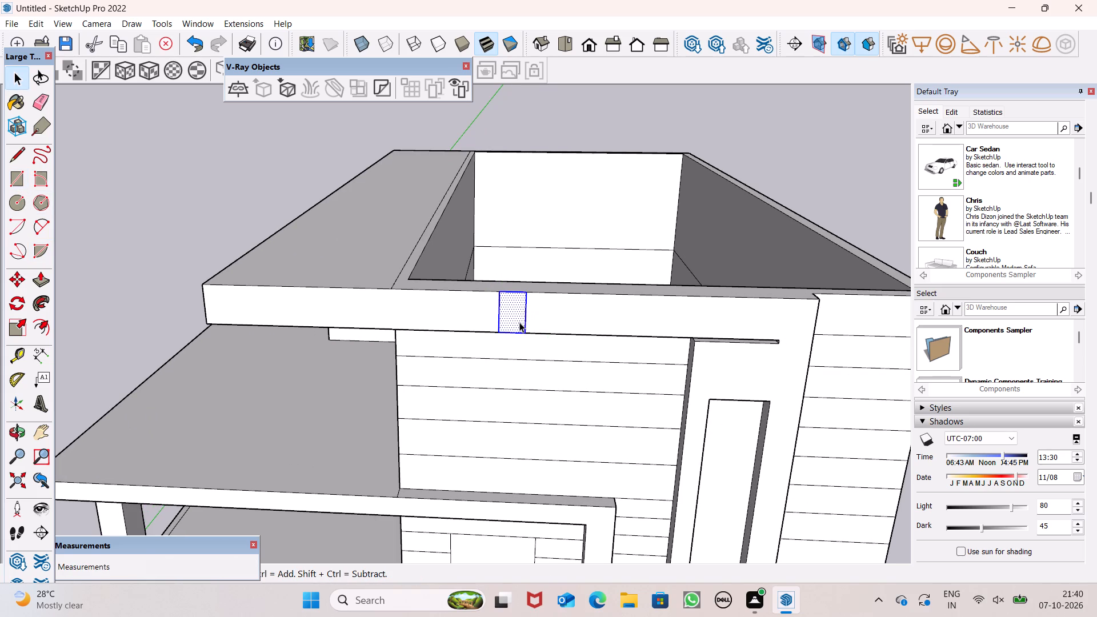
key(m)
key(Return)
drag(519, 322, 542, 326)
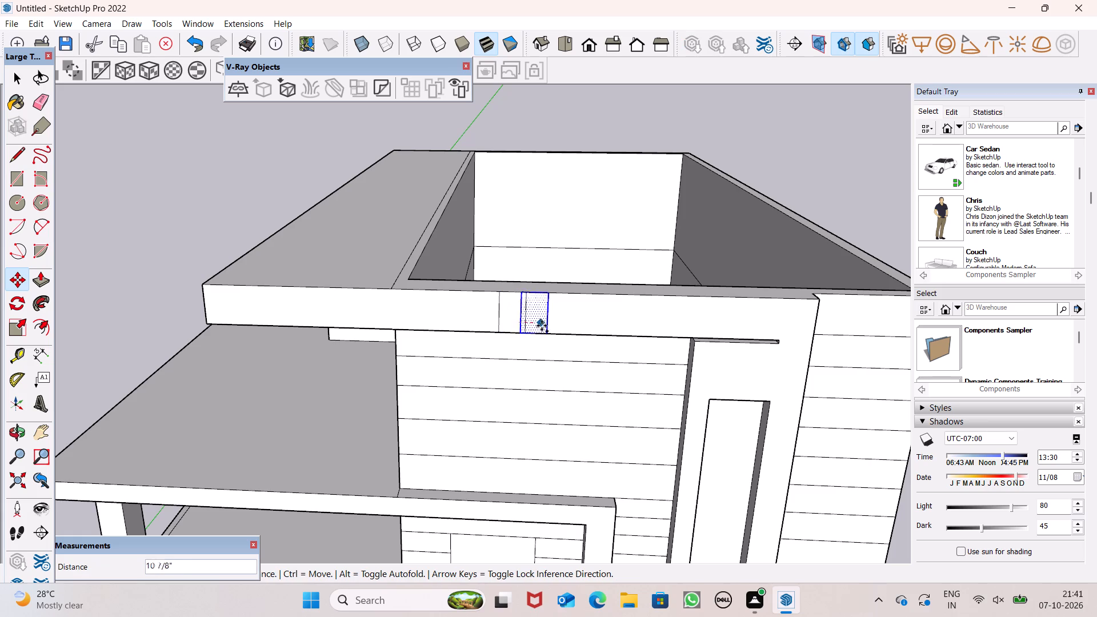
drag(542, 326, 563, 325)
ctrl+drag(563, 324, 616, 327)
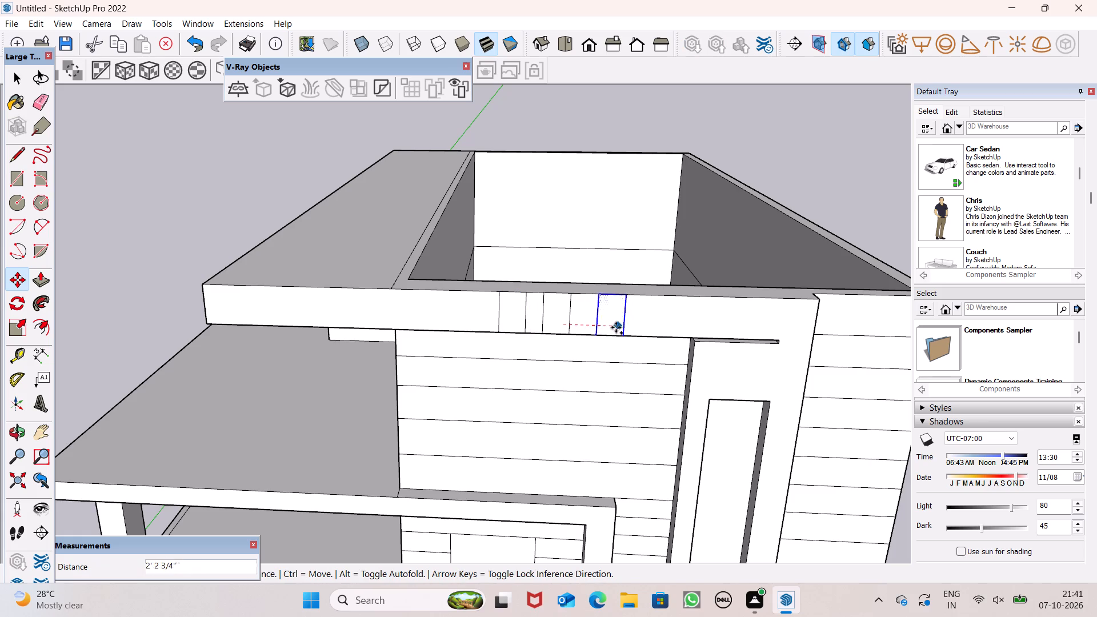
ctrl+drag(616, 327, 608, 327)
click(608, 327)
key(space)
click(180, 253)
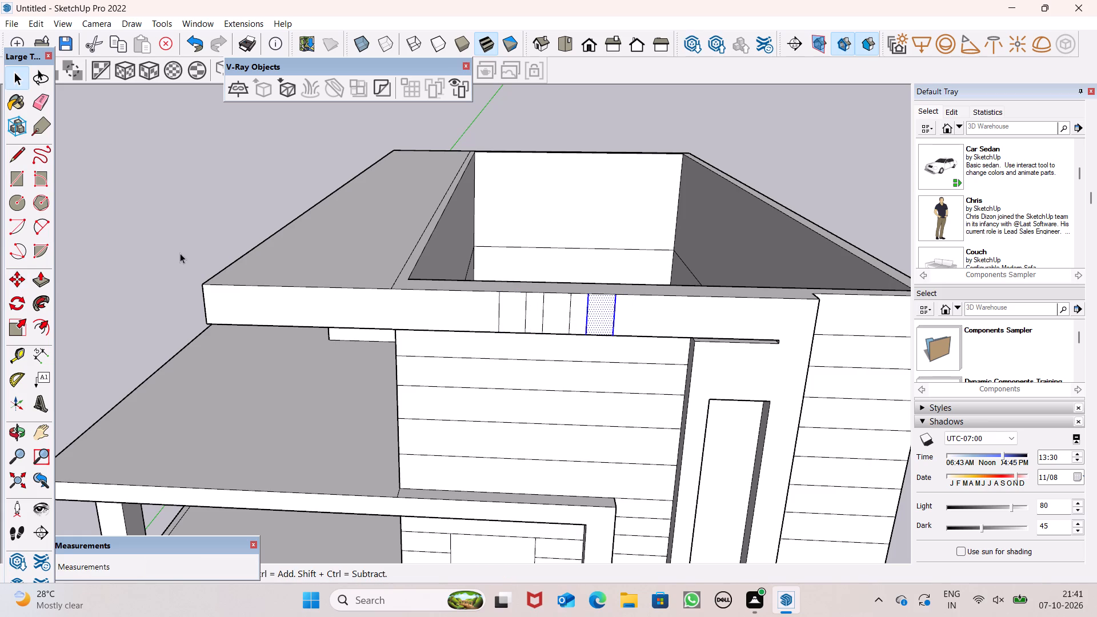
Extrude the first fascia rectangle, farthest from the post, outward about 11 1/16".
click(39, 281)
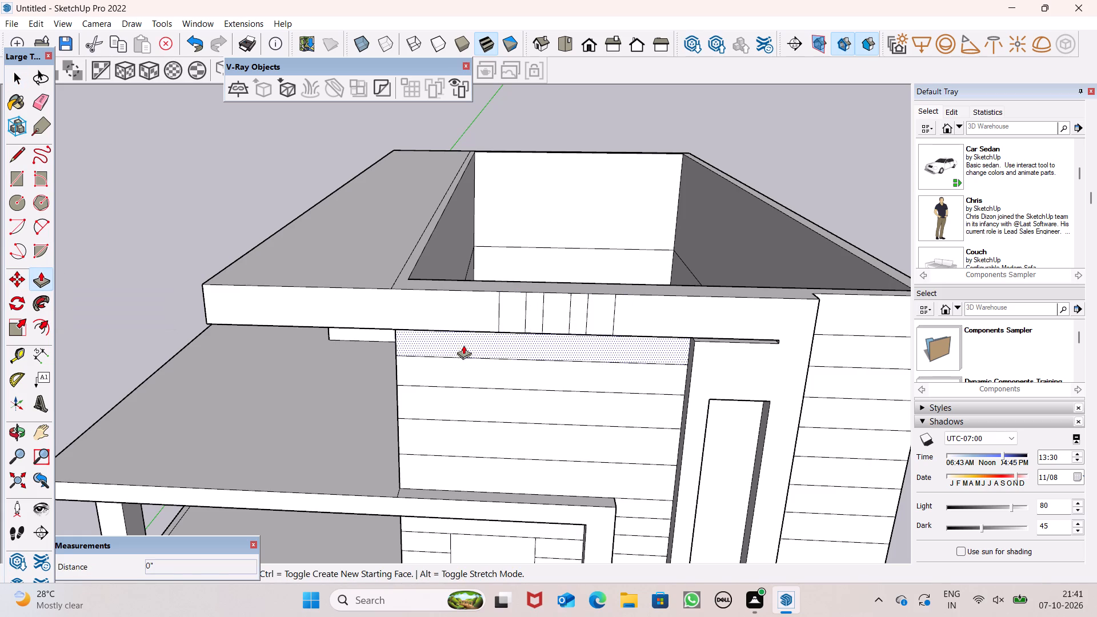
drag(509, 316, 513, 324)
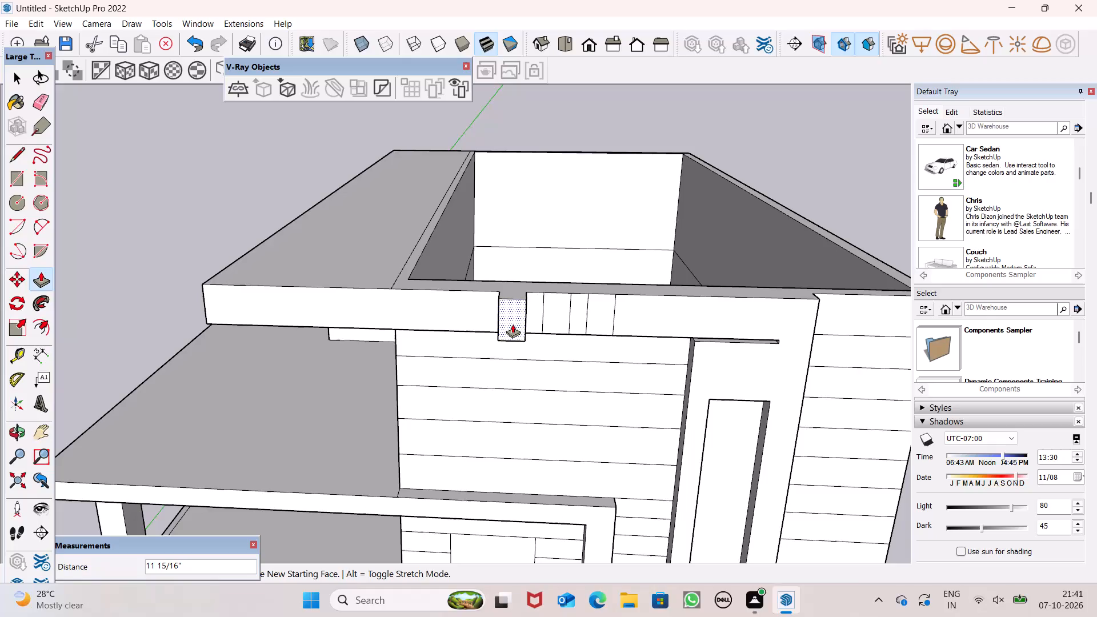
drag(513, 324, 514, 323)
Push the front face of the first fascia block back about 4 1/8" to reduce its projection.
scroll(580, 364, down, 2)
middle_drag(584, 372, 803, 355)
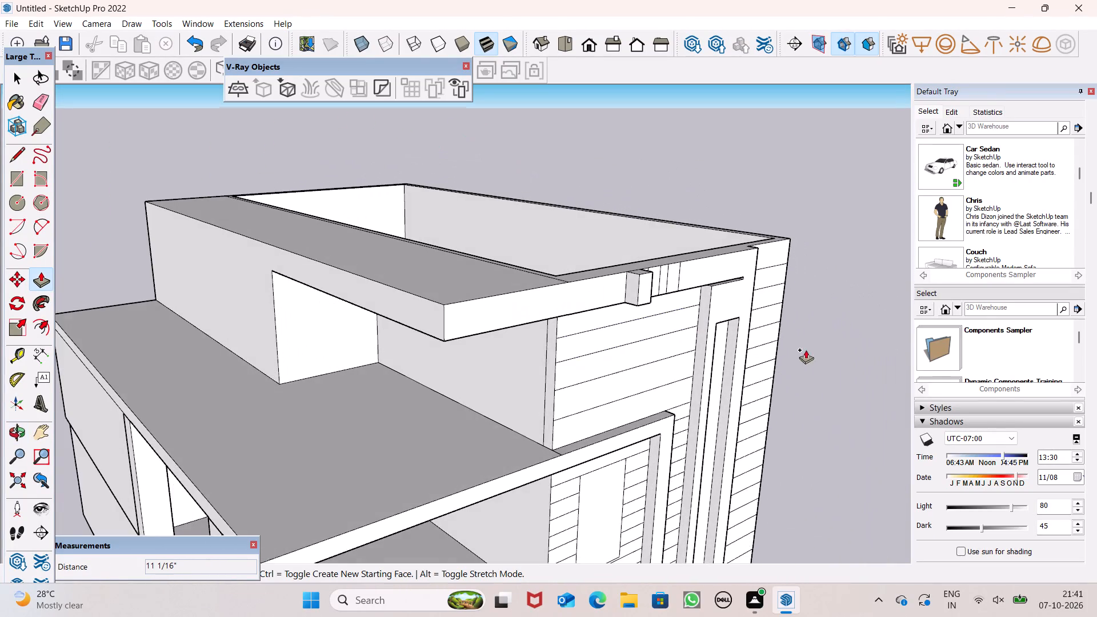
scroll(633, 298, up, 4)
scroll(632, 297, down, 1)
scroll(635, 295, up, 9)
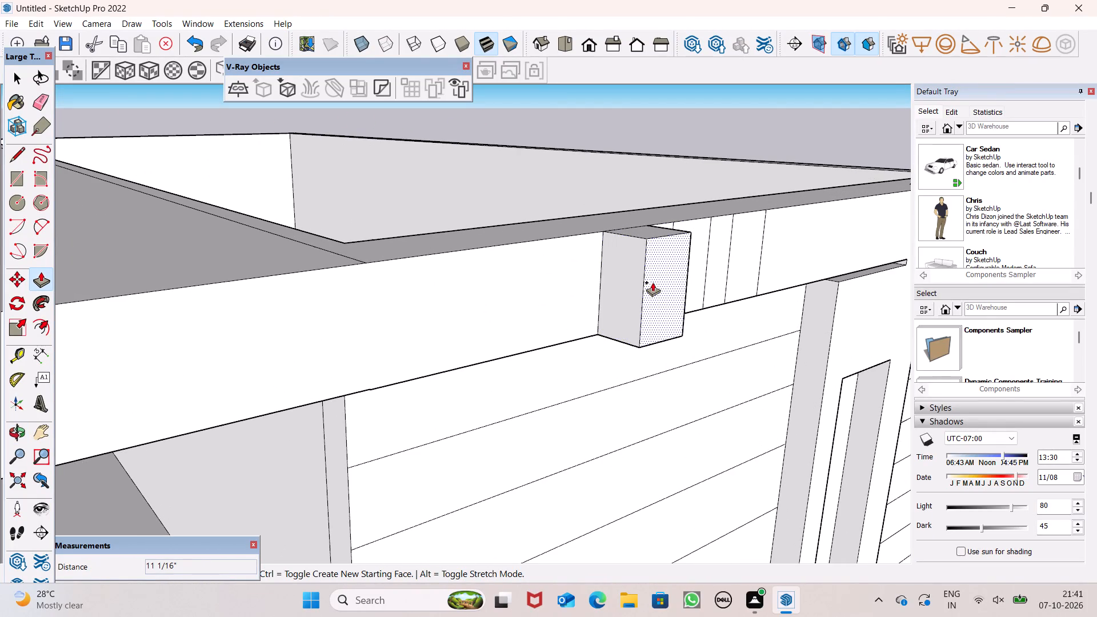
drag(656, 285, 644, 276)
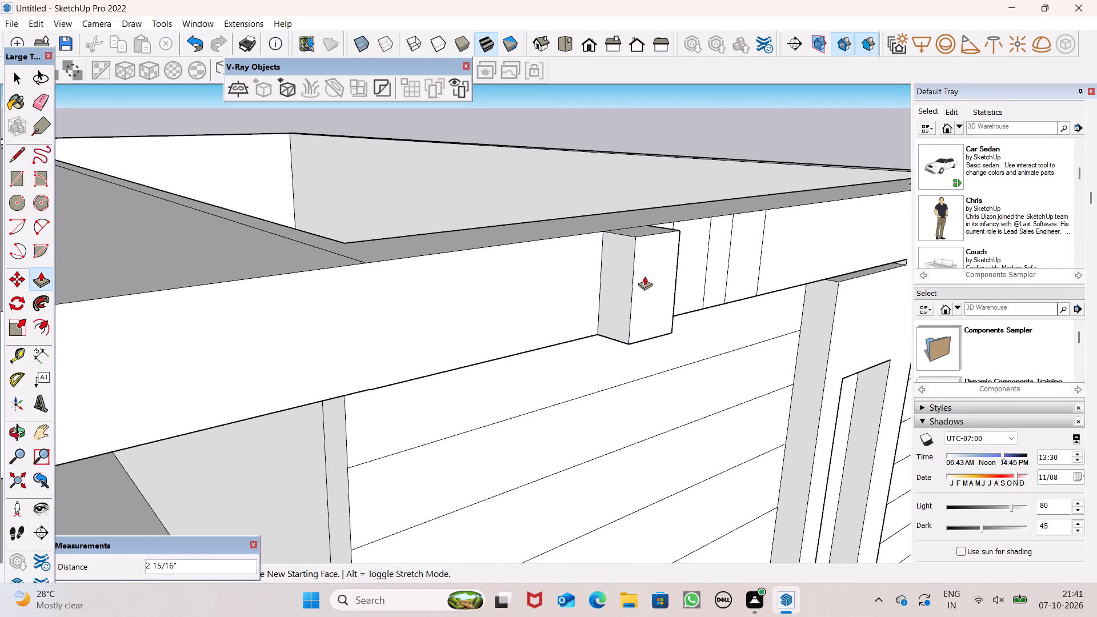
drag(644, 276, 642, 274)
Extend the underside of the first fascia block about 3' 10 7/8" downward in front of the siding.
middle_drag(703, 358, 640, 187)
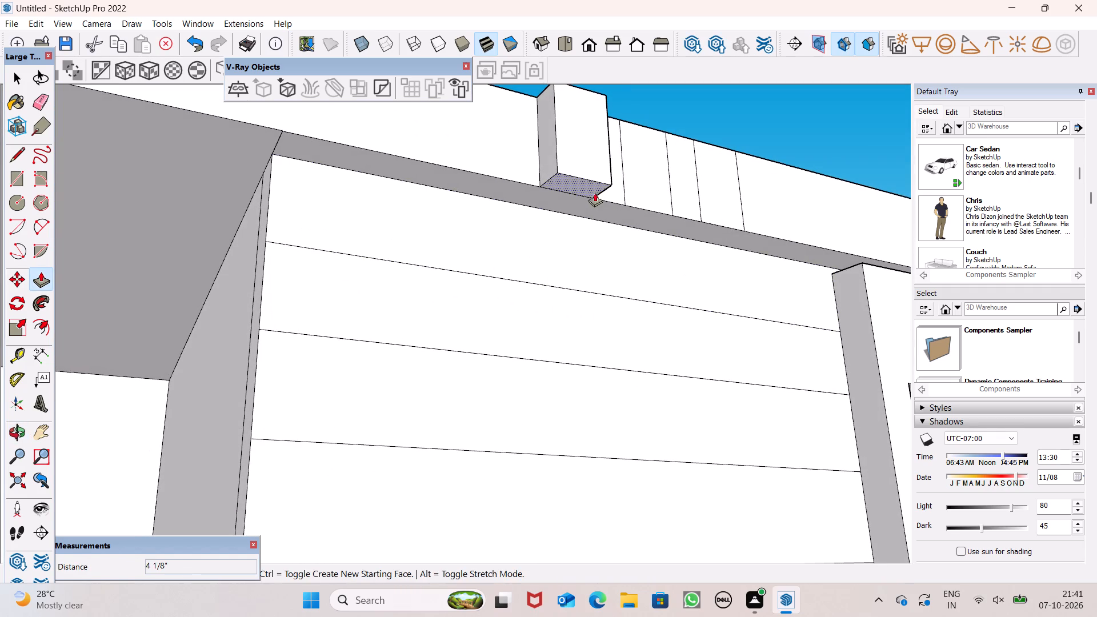
drag(595, 187, 611, 407)
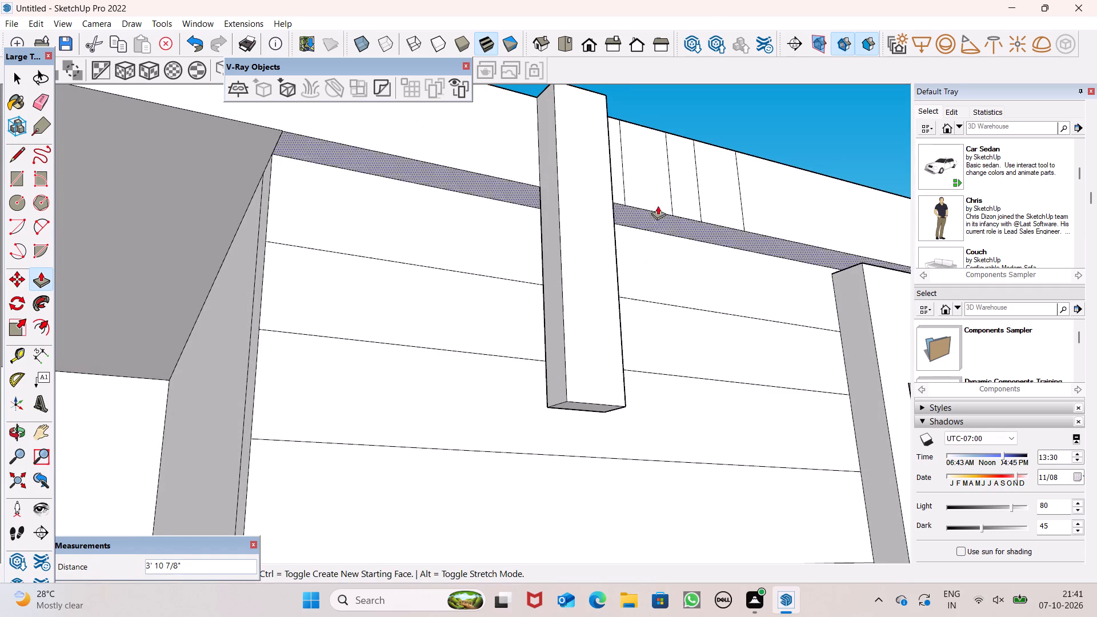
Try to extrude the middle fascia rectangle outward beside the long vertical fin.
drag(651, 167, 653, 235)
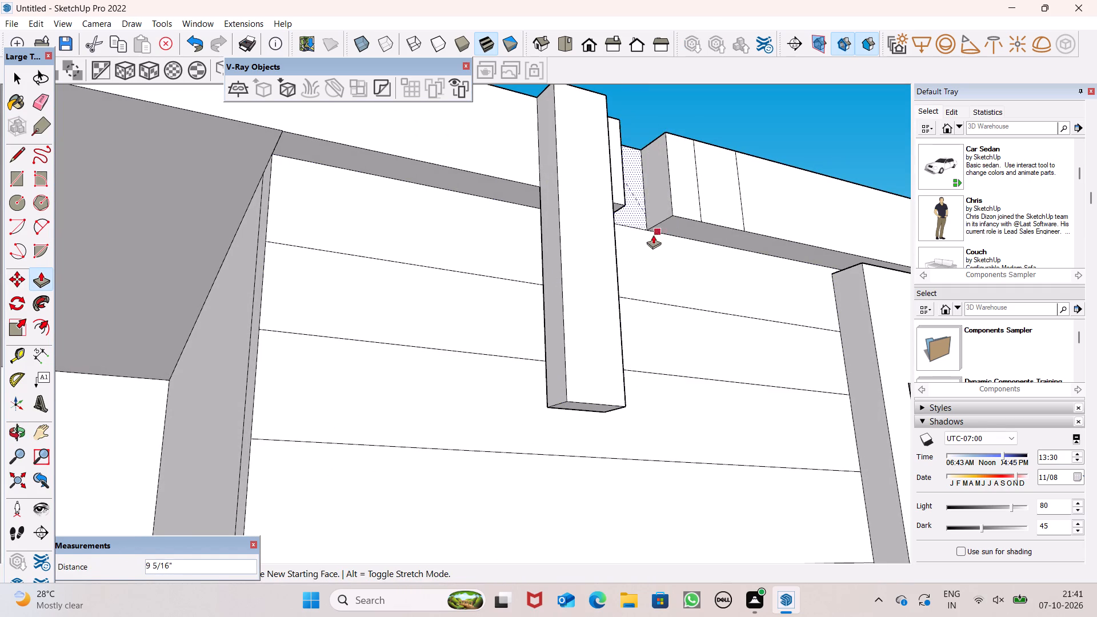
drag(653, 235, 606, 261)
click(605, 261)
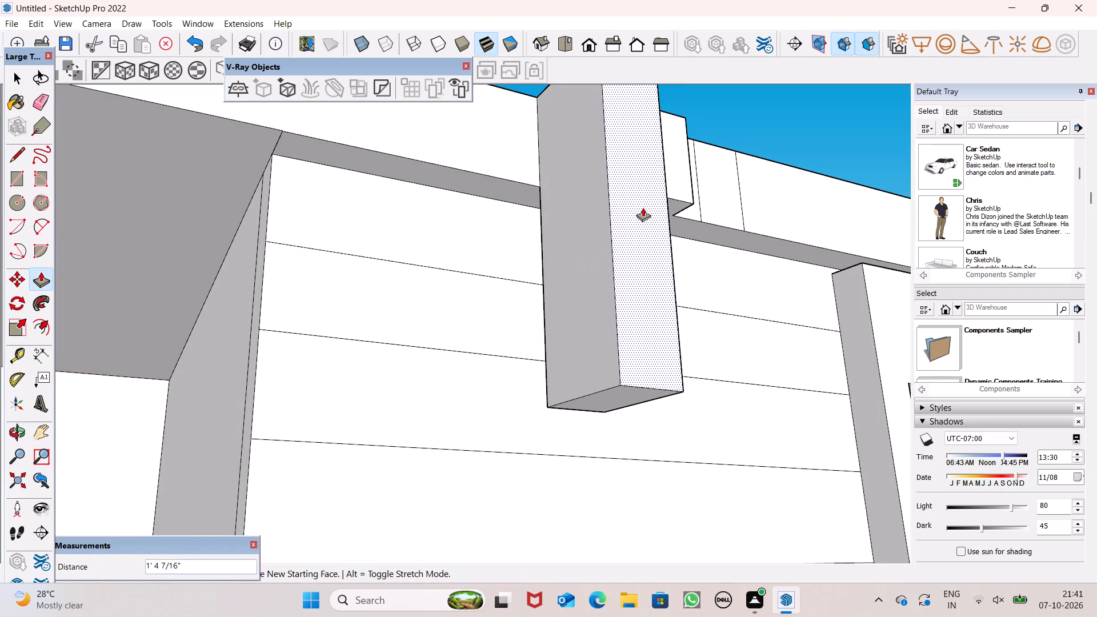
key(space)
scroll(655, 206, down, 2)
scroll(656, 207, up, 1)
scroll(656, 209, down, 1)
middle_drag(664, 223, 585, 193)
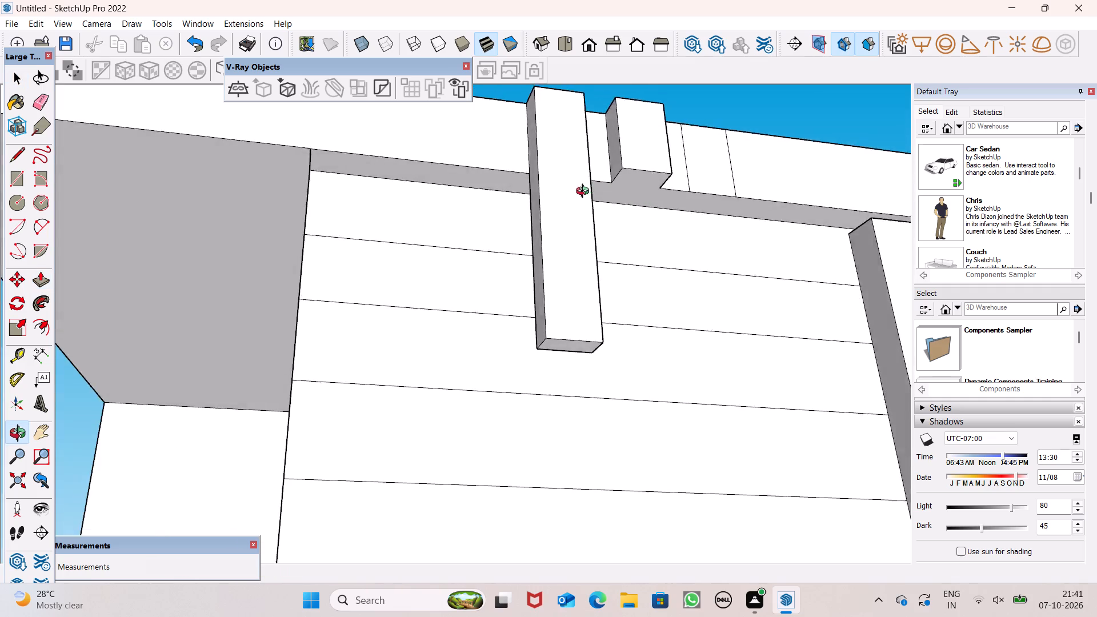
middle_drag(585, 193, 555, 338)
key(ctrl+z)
Extrude the middle fascia rectangle outward about 6 15/16", flush with the front of the long vertical fin.
middle_drag(643, 277, 791, 472)
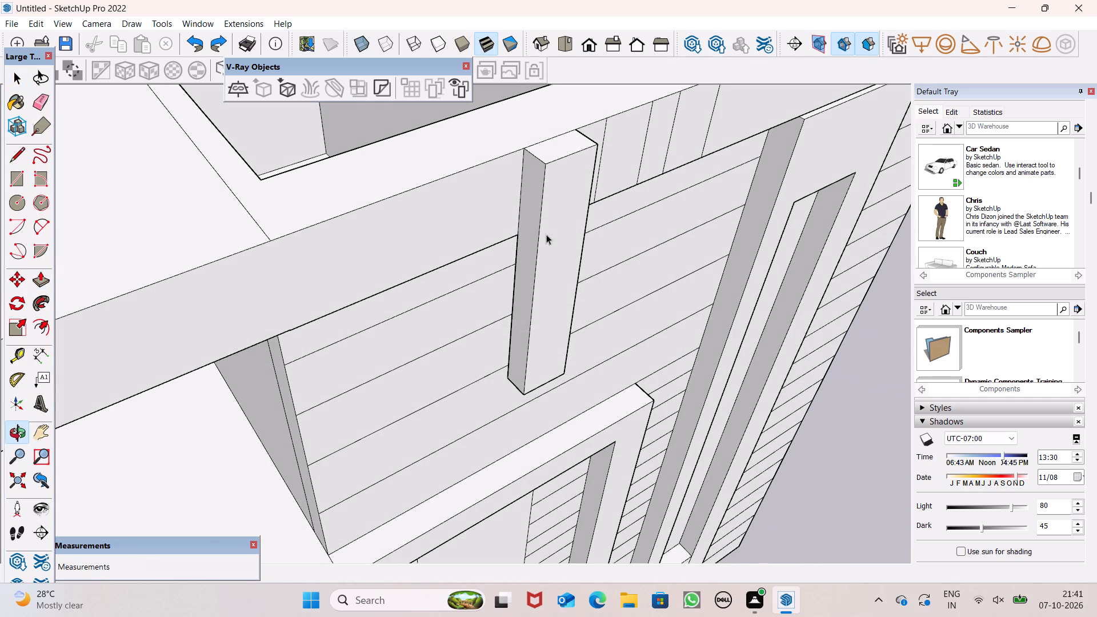
click(47, 276)
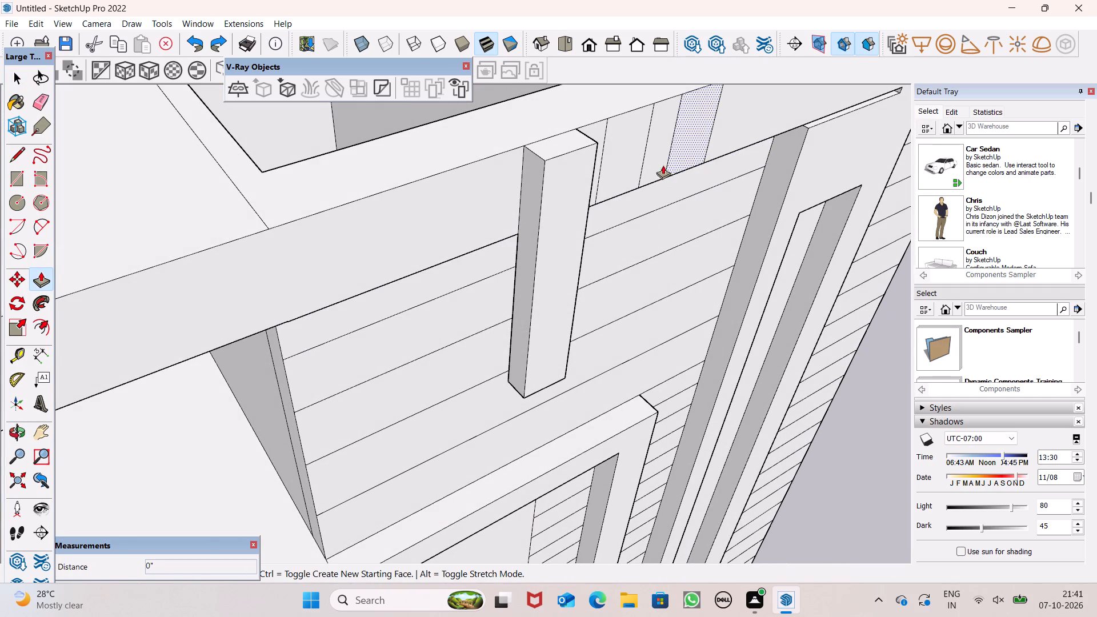
scroll(533, 223, down, 1)
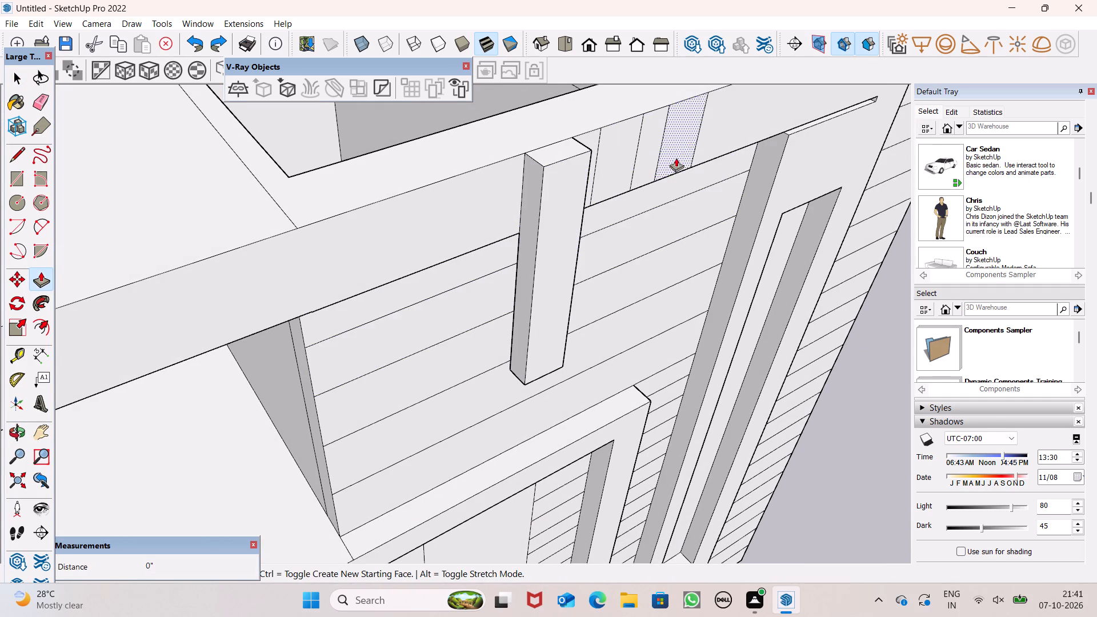
middle_drag(664, 183, 529, 196)
drag(527, 199, 531, 242)
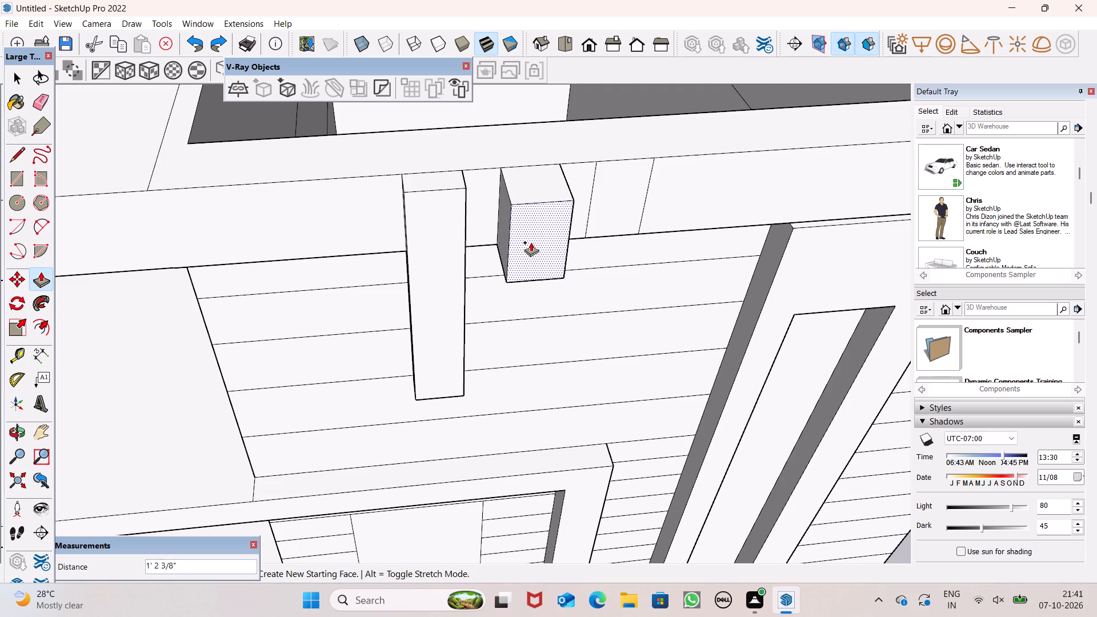
drag(531, 242, 466, 235)
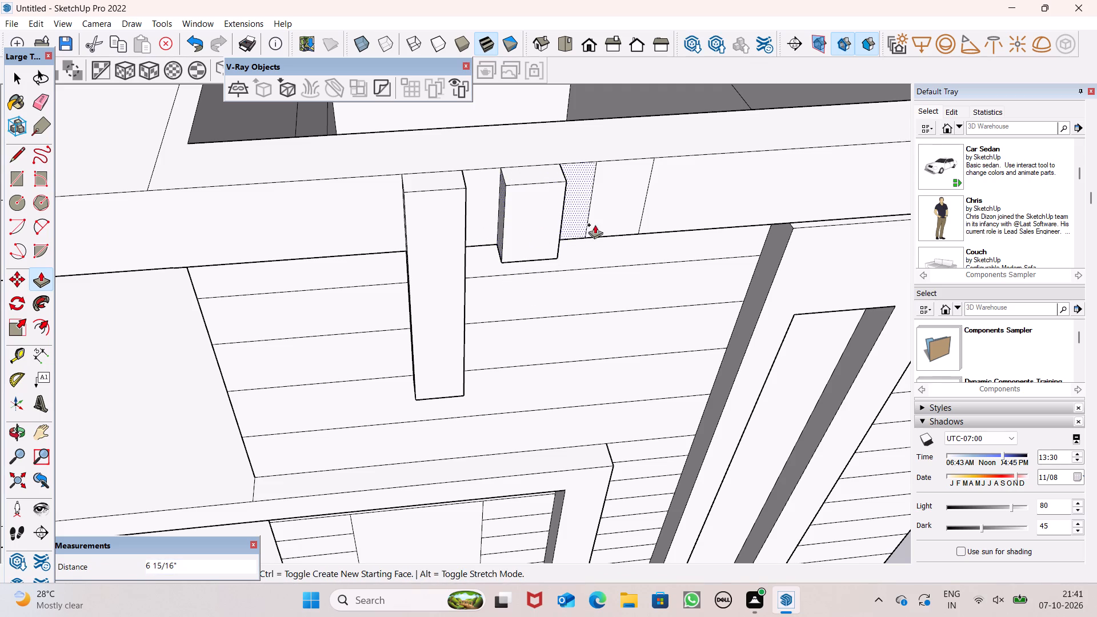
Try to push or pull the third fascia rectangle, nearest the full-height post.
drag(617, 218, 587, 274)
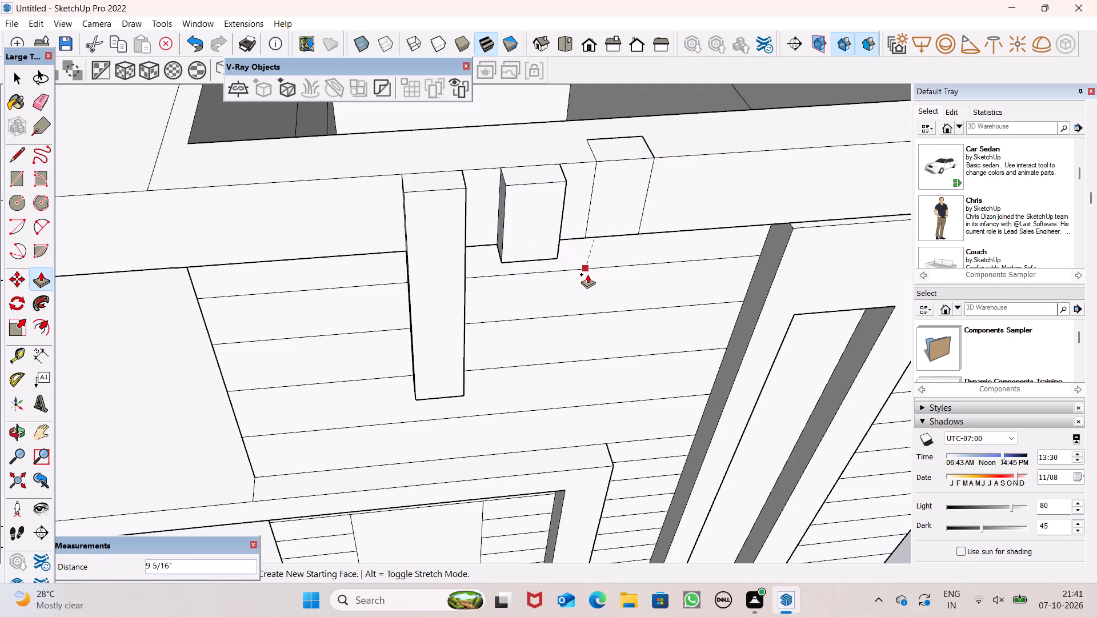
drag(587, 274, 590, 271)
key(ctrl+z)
Extrude the third fascia rectangle outward to the same depth as the middle block.
drag(616, 229, 599, 245)
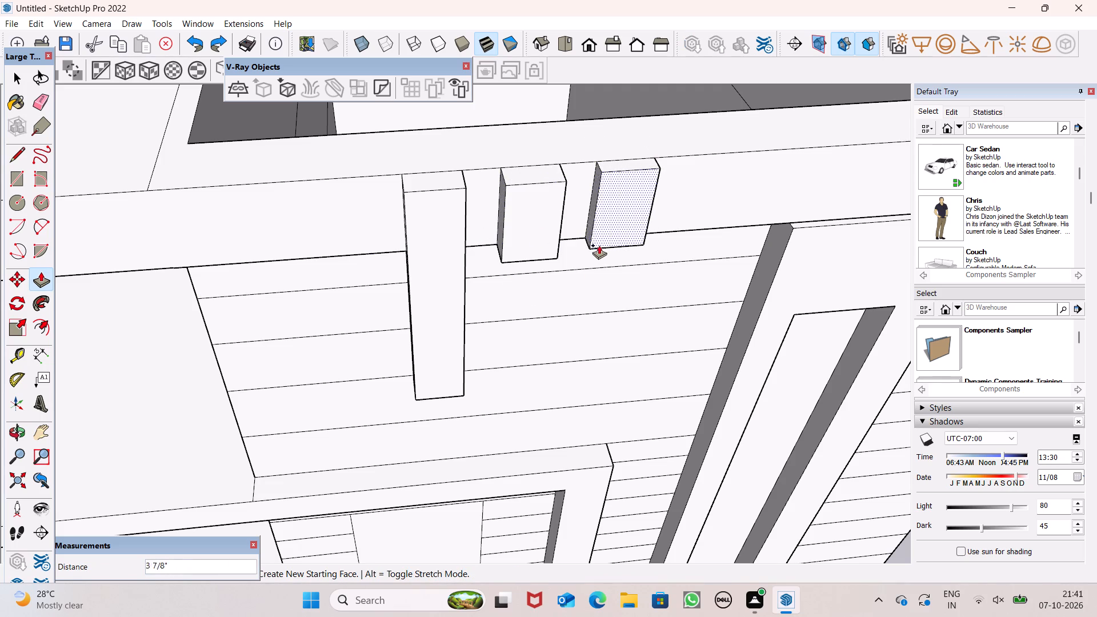
drag(599, 245, 545, 244)
Extend the underside of the middle fascia block downward about 3' 9", close to the bottom of the long vertical fin.
scroll(537, 200, down, 5)
middle_drag(545, 249, 512, 47)
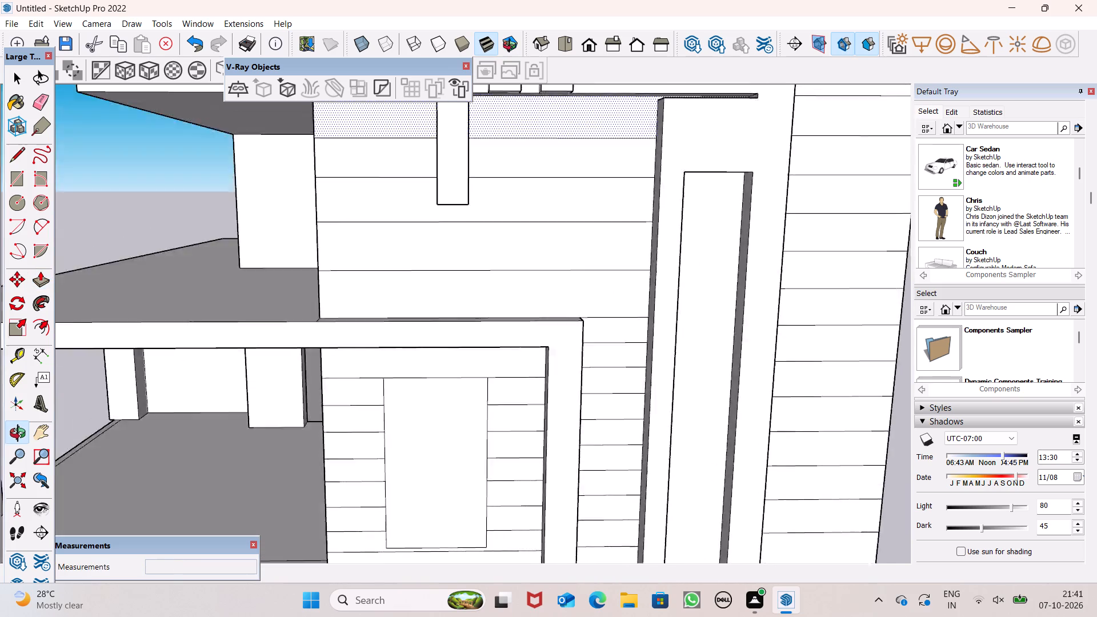
middle_drag(512, 47, 521, 29)
scroll(550, 195, down, 8)
scroll(541, 129, up, 5)
middle_drag(538, 194, 482, 90)
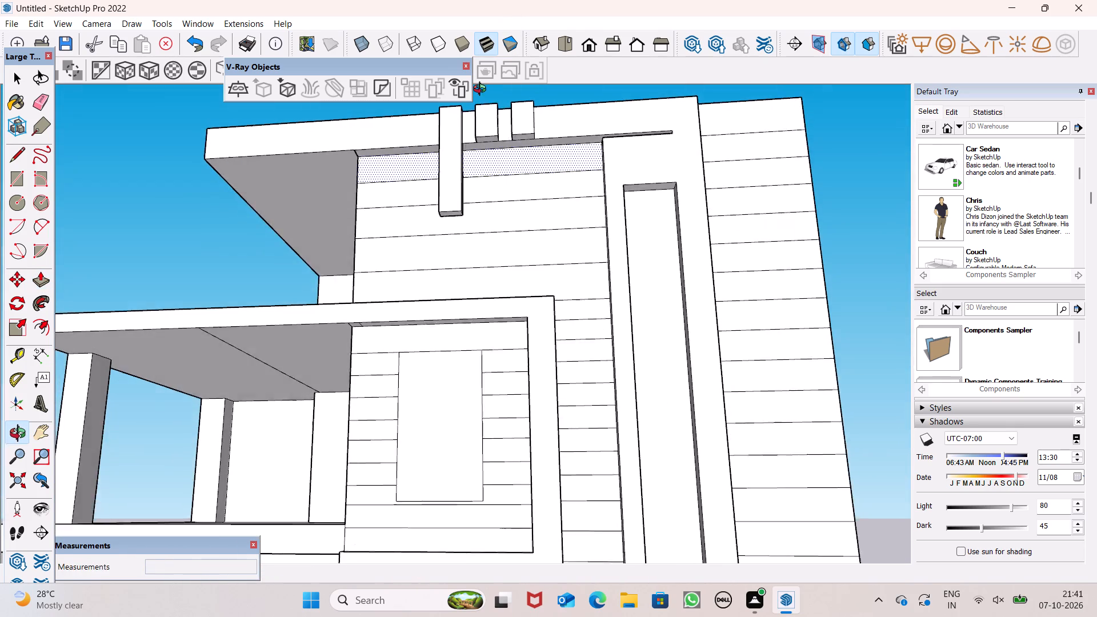
middle_drag(482, 90, 482, 90)
scroll(489, 185, up, 7)
drag(496, 94, 448, 237)
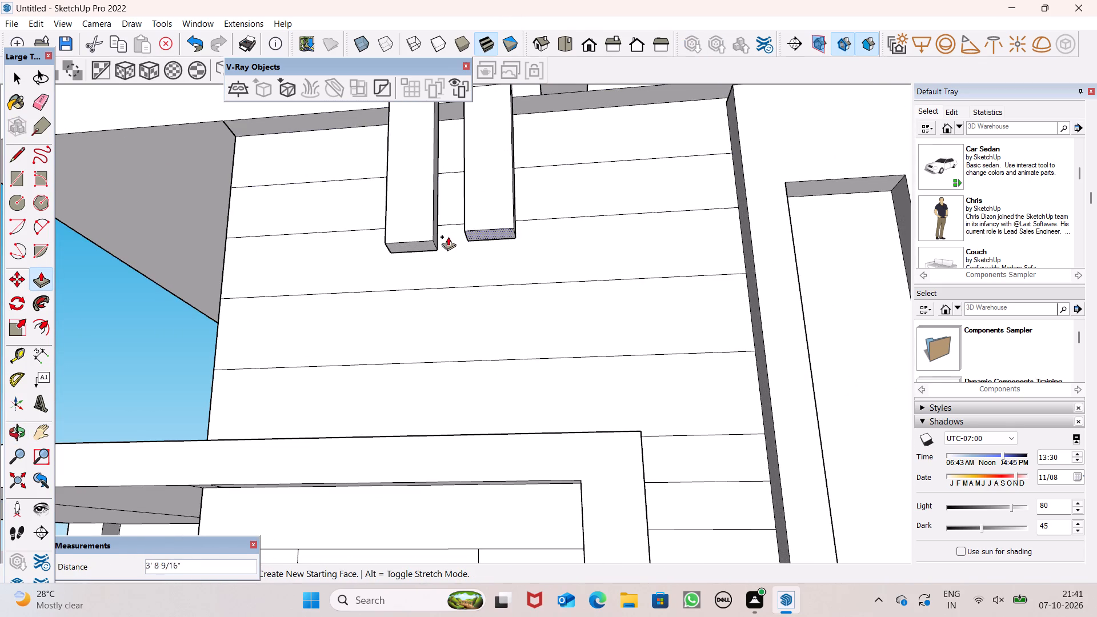
drag(448, 237, 441, 238)
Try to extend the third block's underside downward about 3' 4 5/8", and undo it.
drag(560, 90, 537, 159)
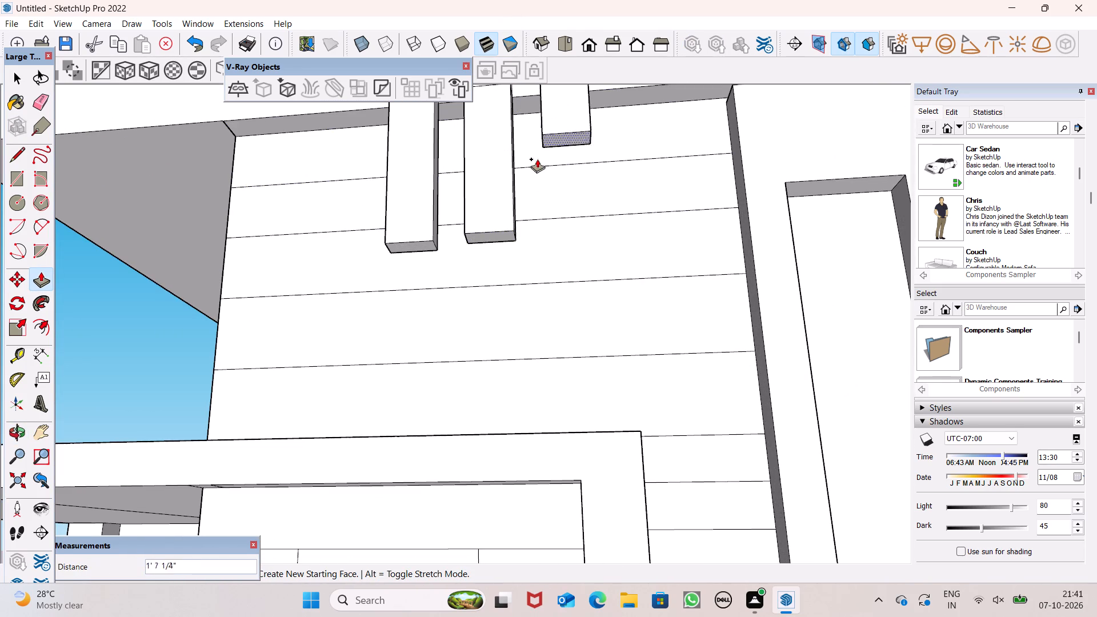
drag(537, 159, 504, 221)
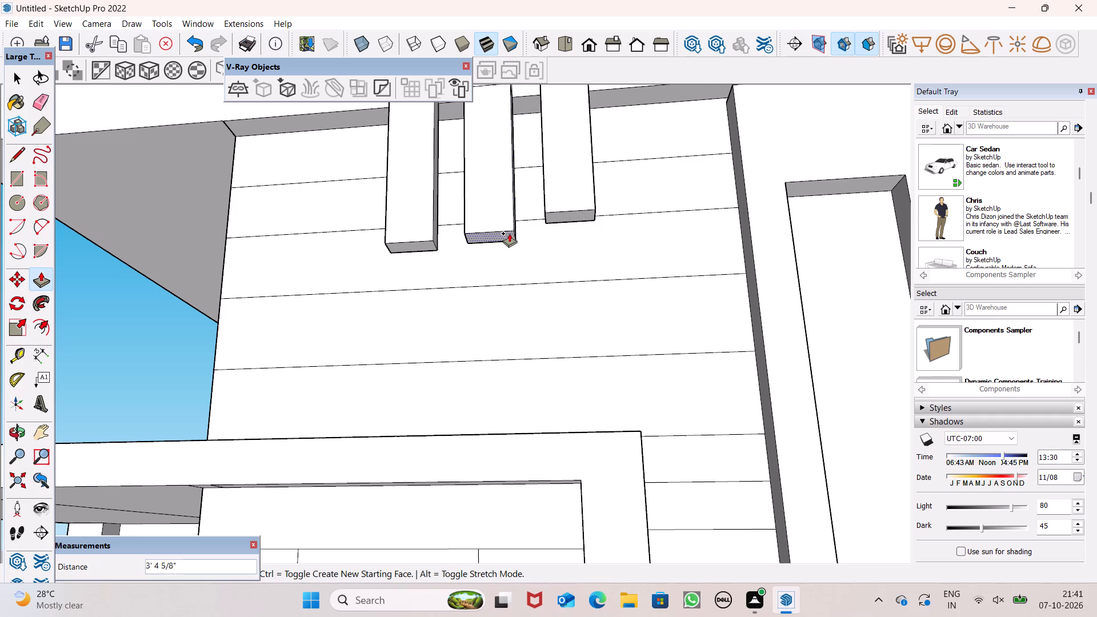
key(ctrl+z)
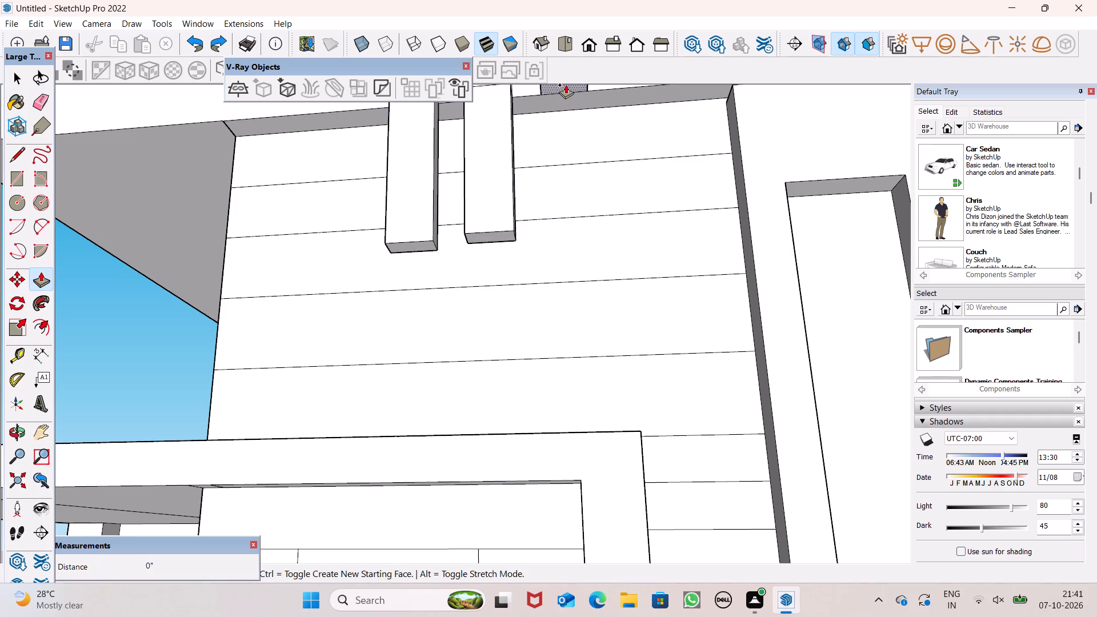
Extend the underside of the third fascia block downward about 3' 9 5/16", alongside the middle fin.
drag(566, 85, 511, 231)
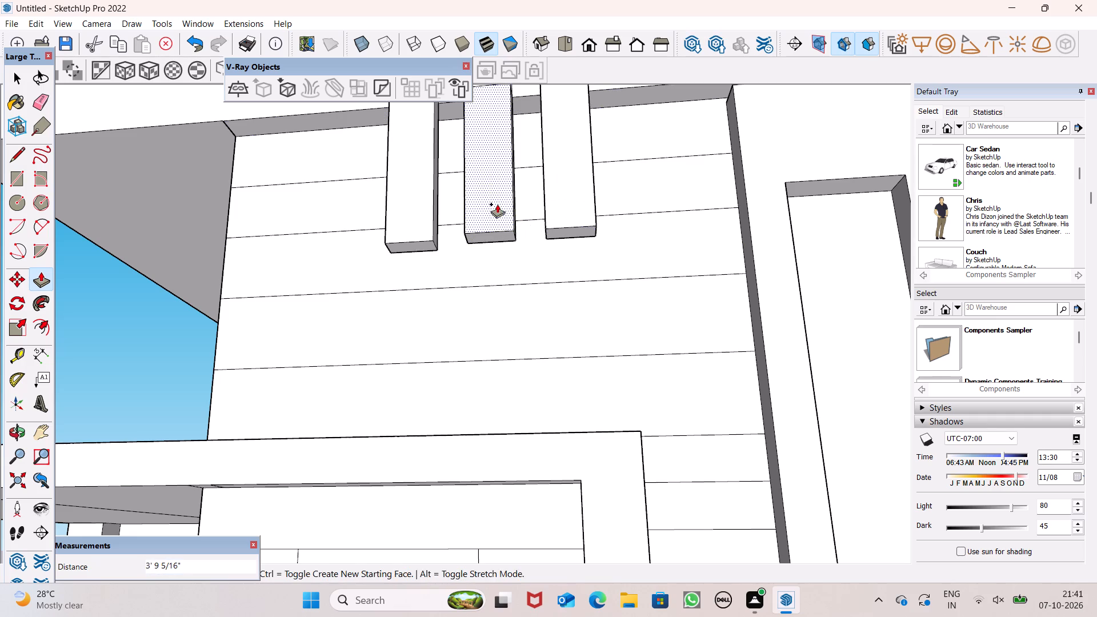
key(space)
scroll(450, 230, down, 12)
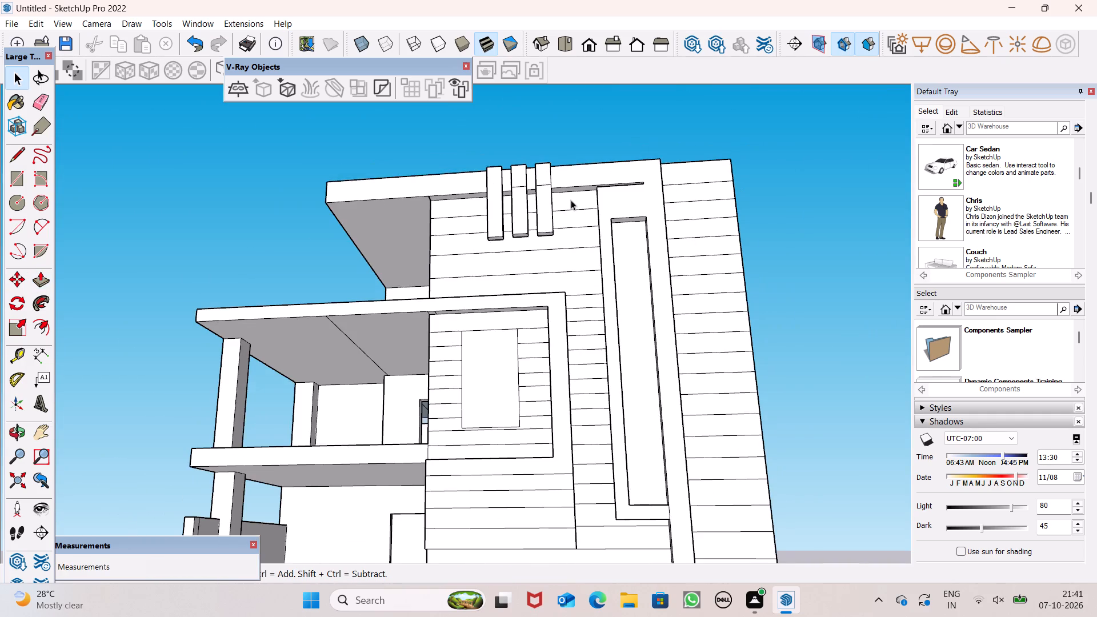
Erase the leftover horizontal edges crossing the front faces of the middle and third fins.
scroll(546, 192, up, 3)
middle_drag(541, 195, 589, 301)
scroll(588, 223, up, 5)
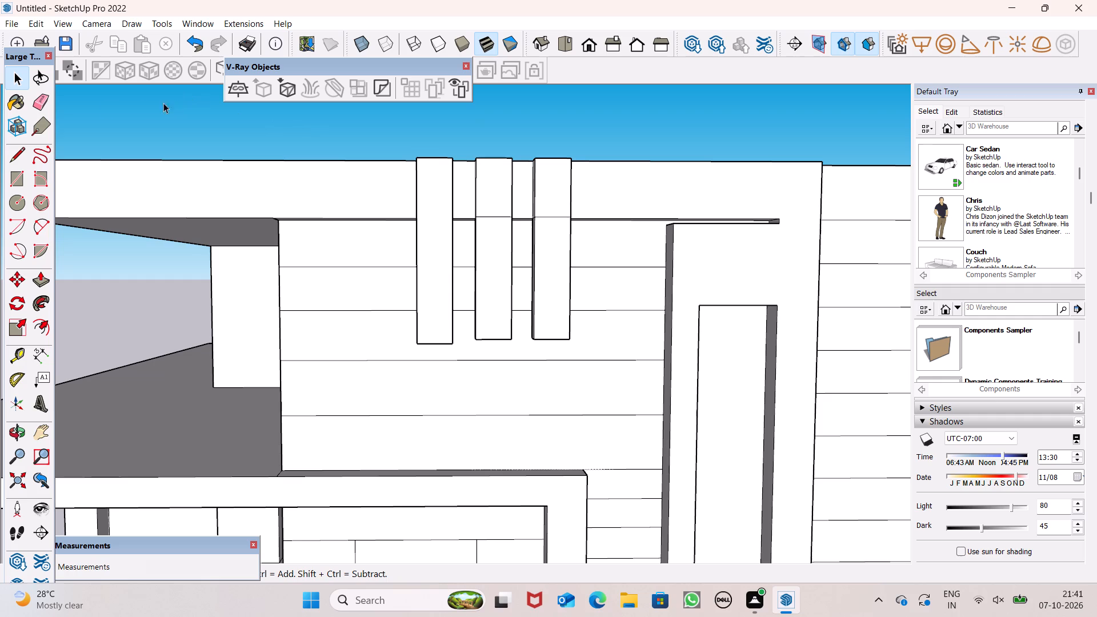
double_click(55, 104)
click(53, 103)
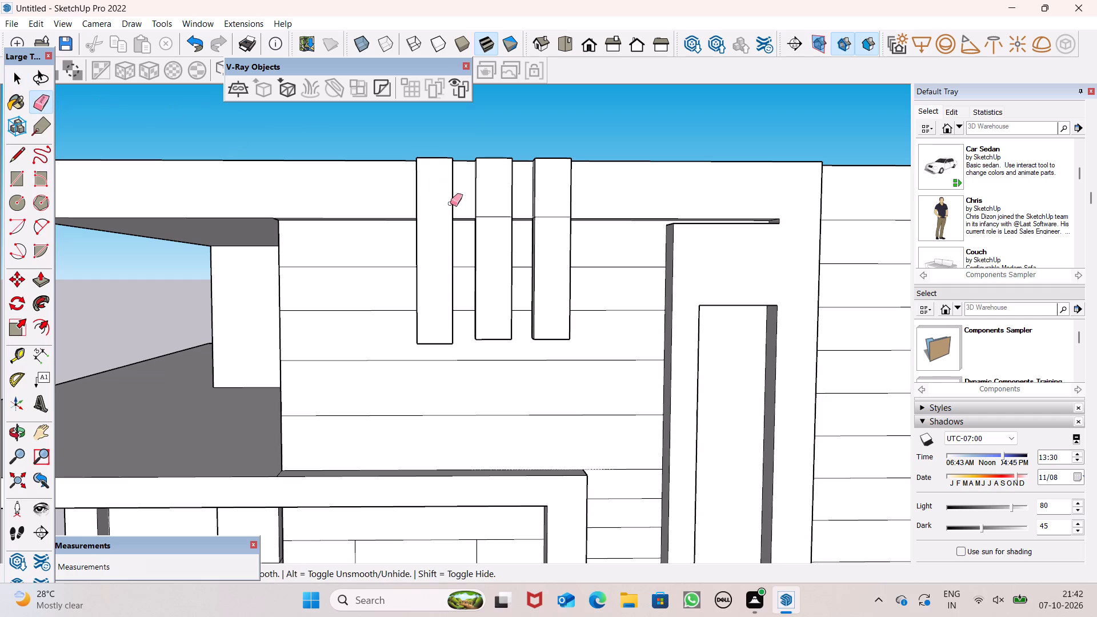
scroll(464, 210, up, 5)
drag(502, 215, 502, 223)
drag(613, 218, 607, 225)
Erase the leftover horizontal edges crossing both side faces of the middle and third fins.
middle_drag(602, 231, 622, 250)
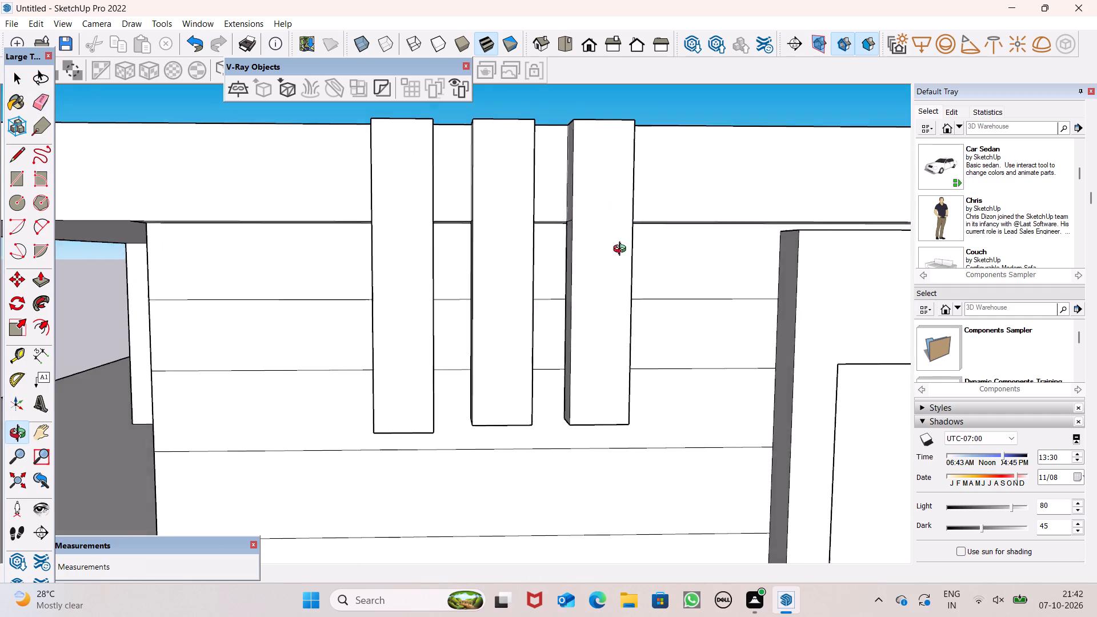
middle_drag(622, 250, 748, 249)
scroll(422, 209, up, 5)
drag(503, 222, 506, 229)
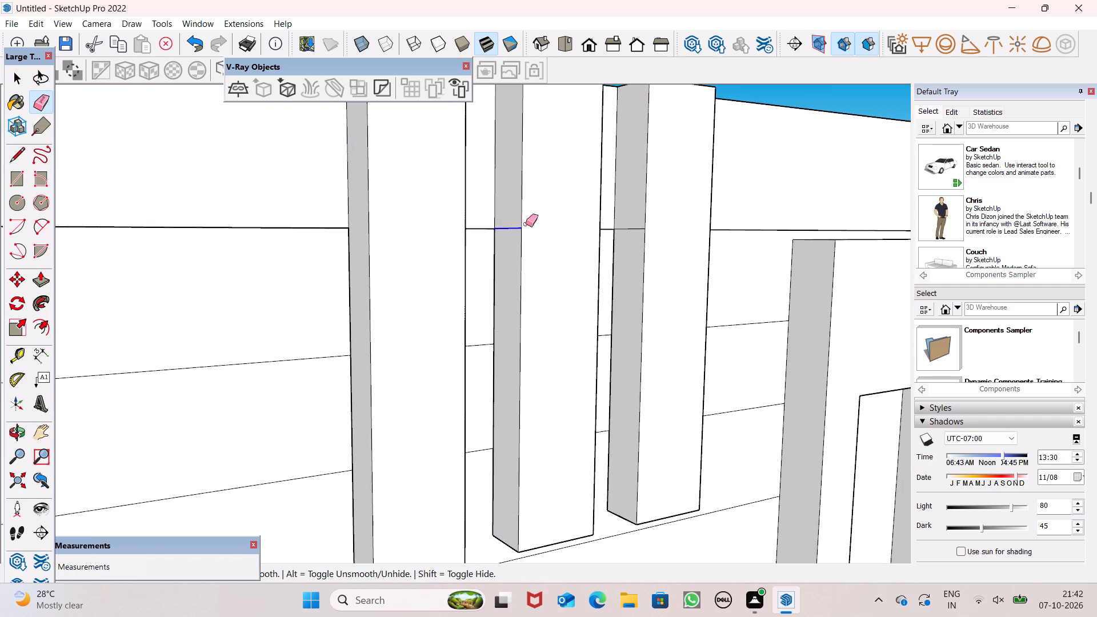
scroll(655, 227, up, 4)
drag(626, 221, 624, 233)
scroll(635, 237, down, 4)
middle_drag(704, 252, 356, 244)
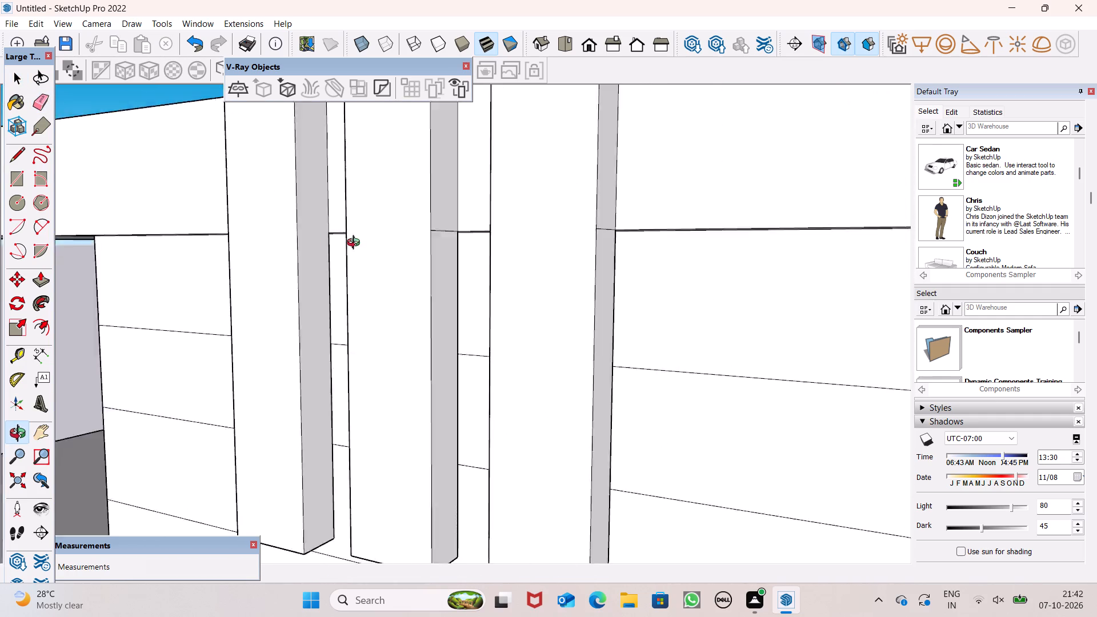
middle_drag(356, 244, 269, 225)
drag(465, 195, 466, 202)
drag(373, 205, 372, 205)
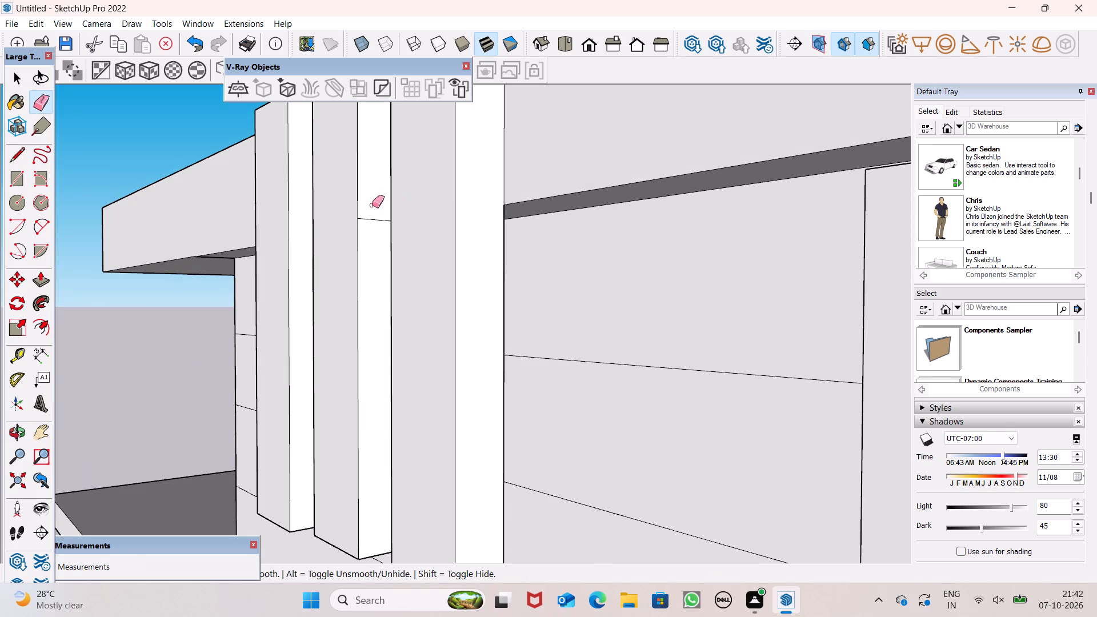
drag(372, 205, 374, 219)
scroll(410, 185, down, 9)
key(space)
Lengthen the middle fin downward about 1 3/8", aligning its underside with the first fin's bottom.
scroll(611, 177, down, 2)
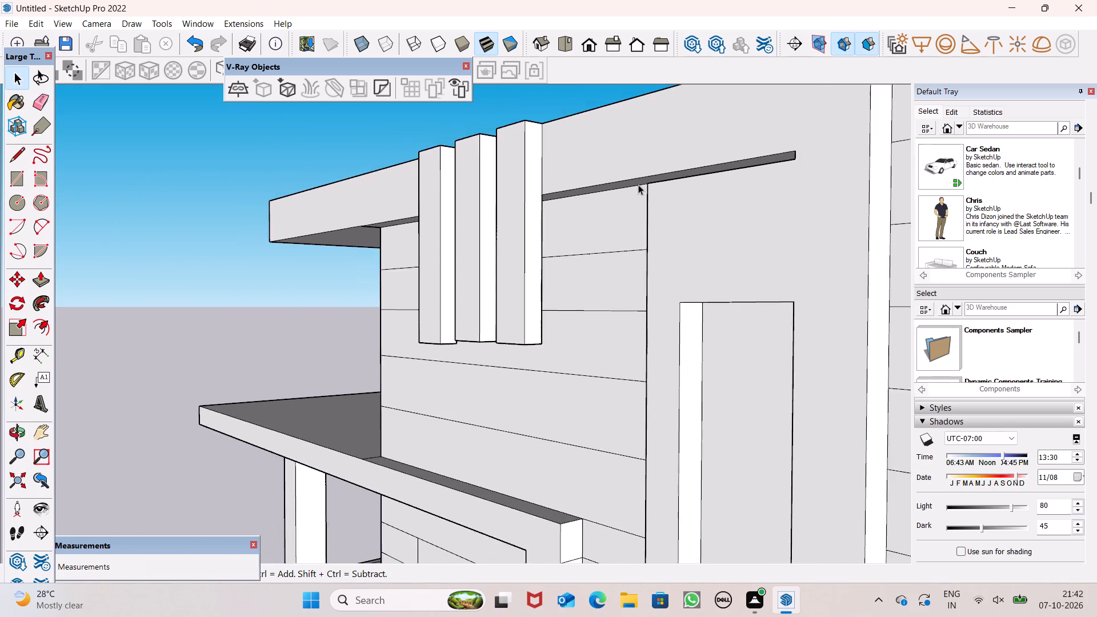
scroll(642, 194, down, 3)
middle_drag(658, 166, 949, 266)
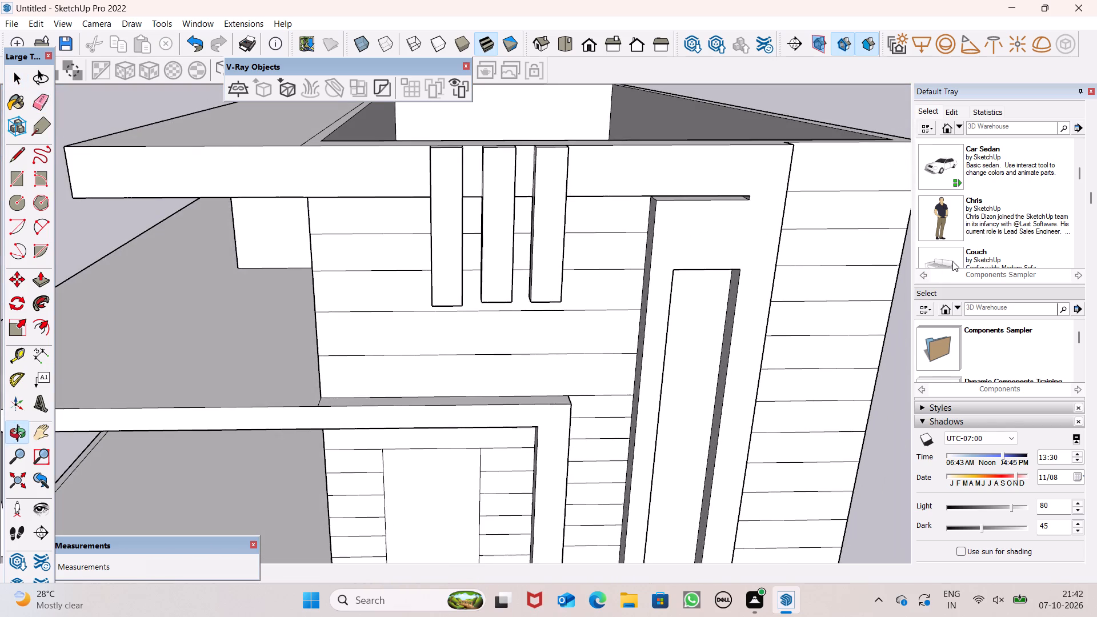
middle_drag(648, 294, 607, 174)
scroll(576, 194, up, 1)
middle_drag(576, 195, 576, 181)
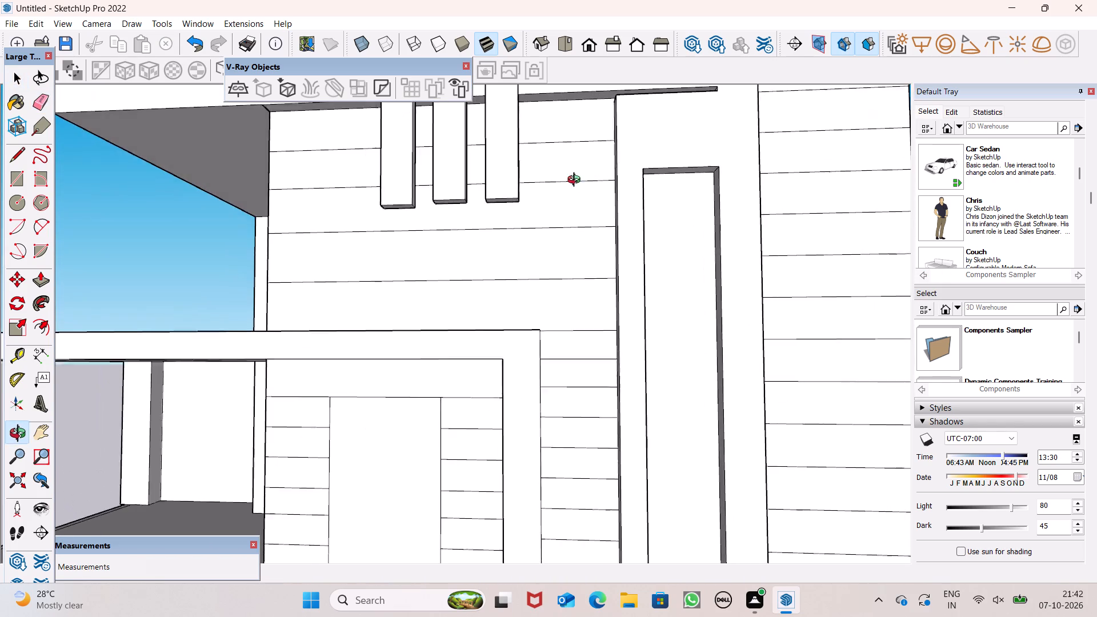
middle_drag(576, 181, 578, 171)
scroll(566, 214, down, 3)
scroll(465, 115, up, 4)
scroll(470, 166, up, 2)
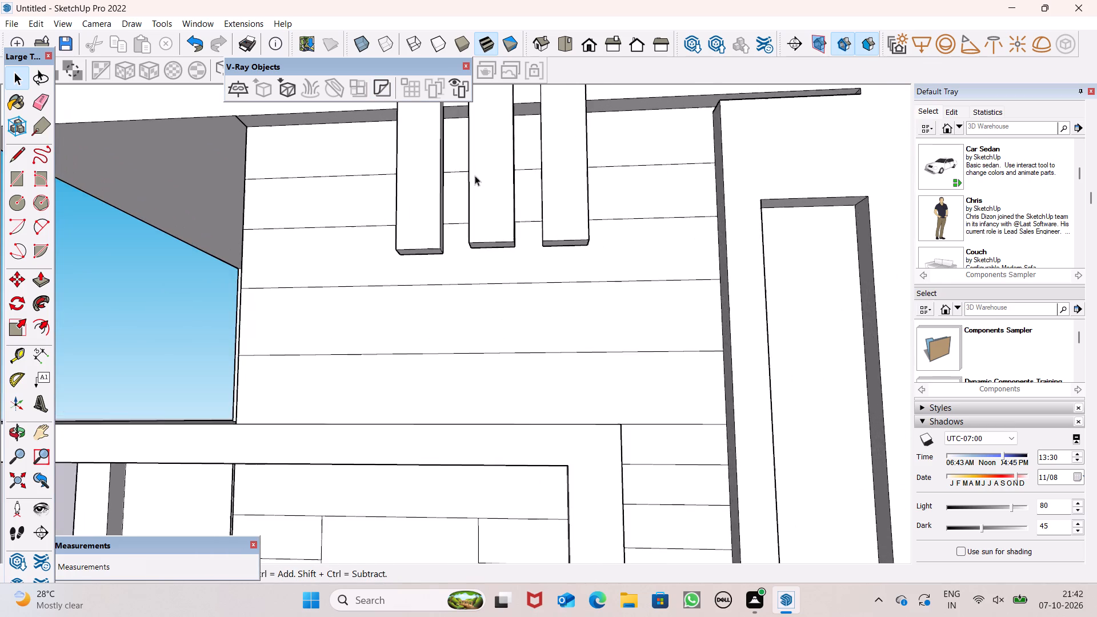
scroll(475, 175, up, 1)
middle_drag(483, 200, 483, 189)
click(37, 273)
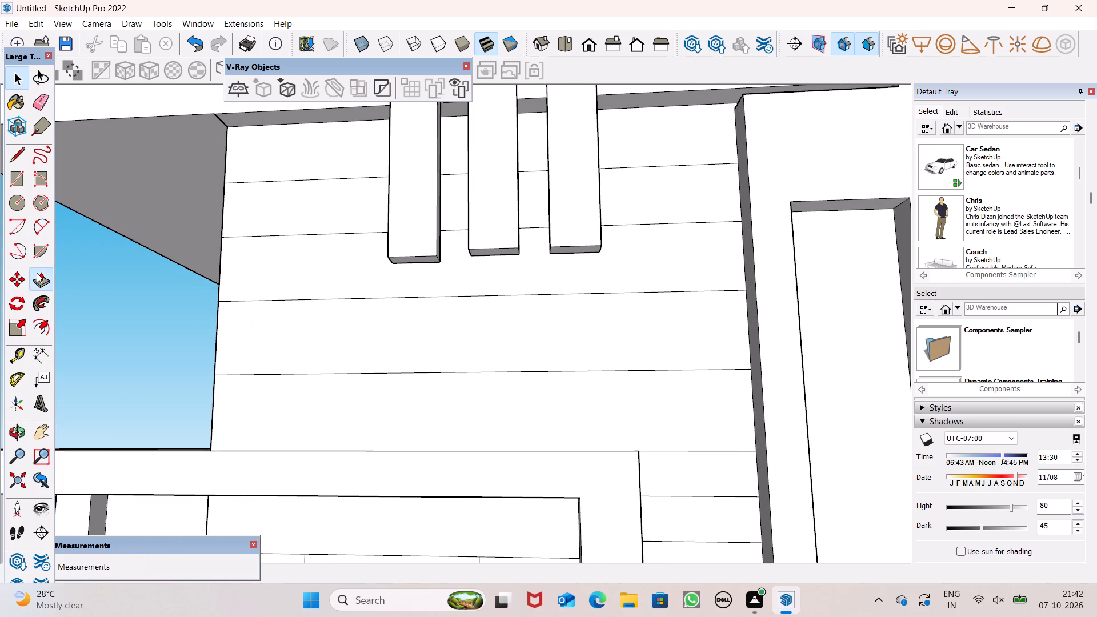
middle_drag(365, 270, 385, 221)
scroll(453, 276, up, 3)
drag(508, 237, 470, 244)
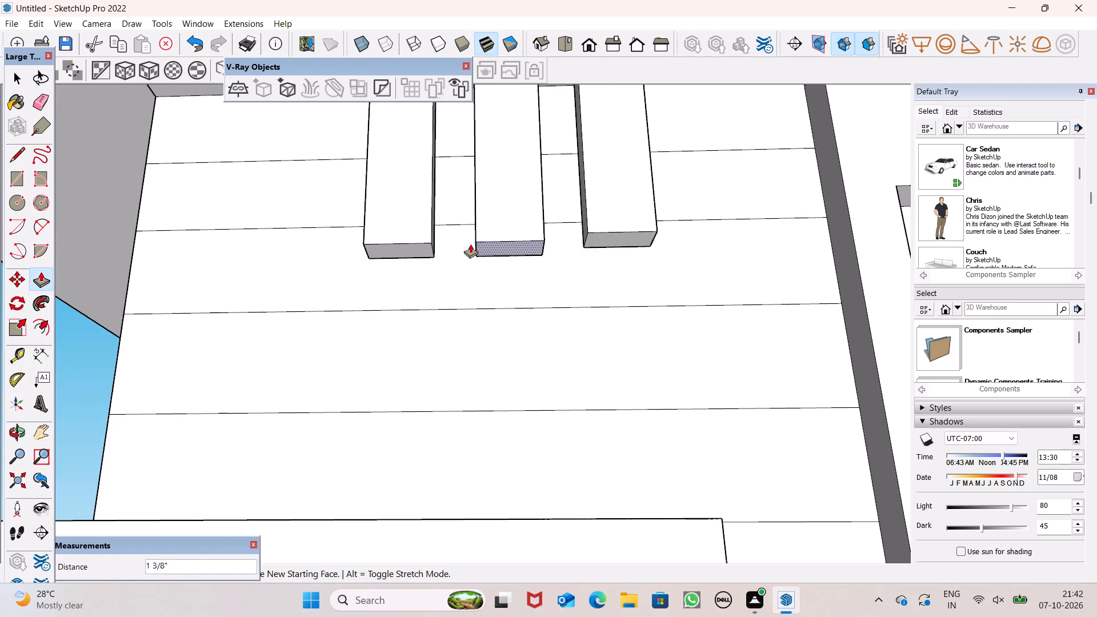
drag(470, 244, 416, 243)
Lengthen the third fin downward about 1 9/16", aligning its underside with the middle fin's bottom.
drag(603, 240, 528, 250)
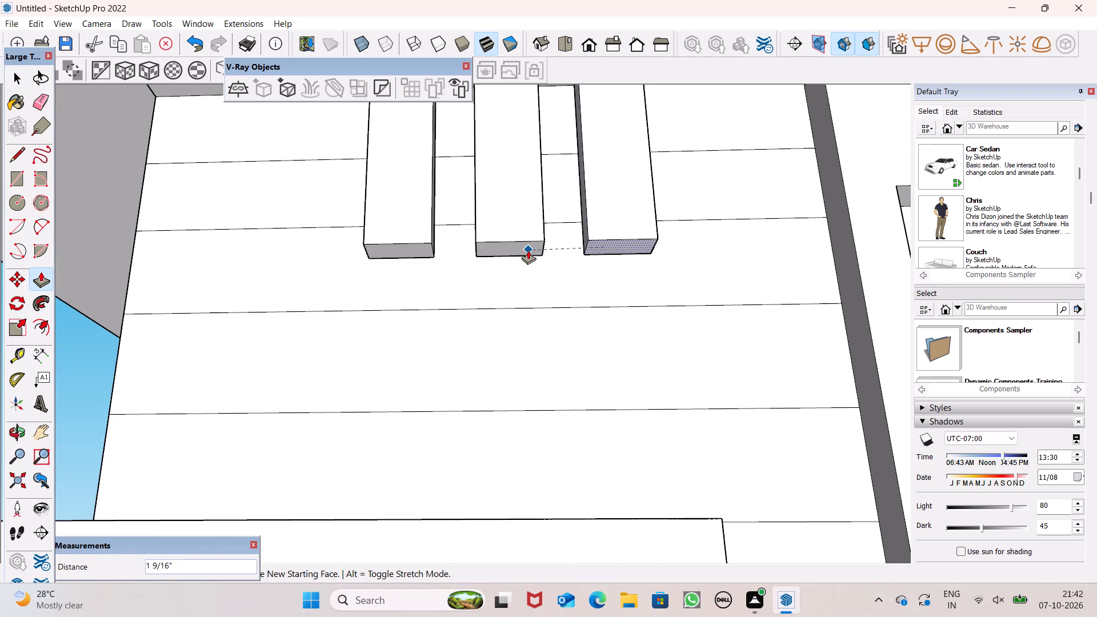
drag(528, 250, 526, 250)
key(space)
scroll(523, 191, down, 3)
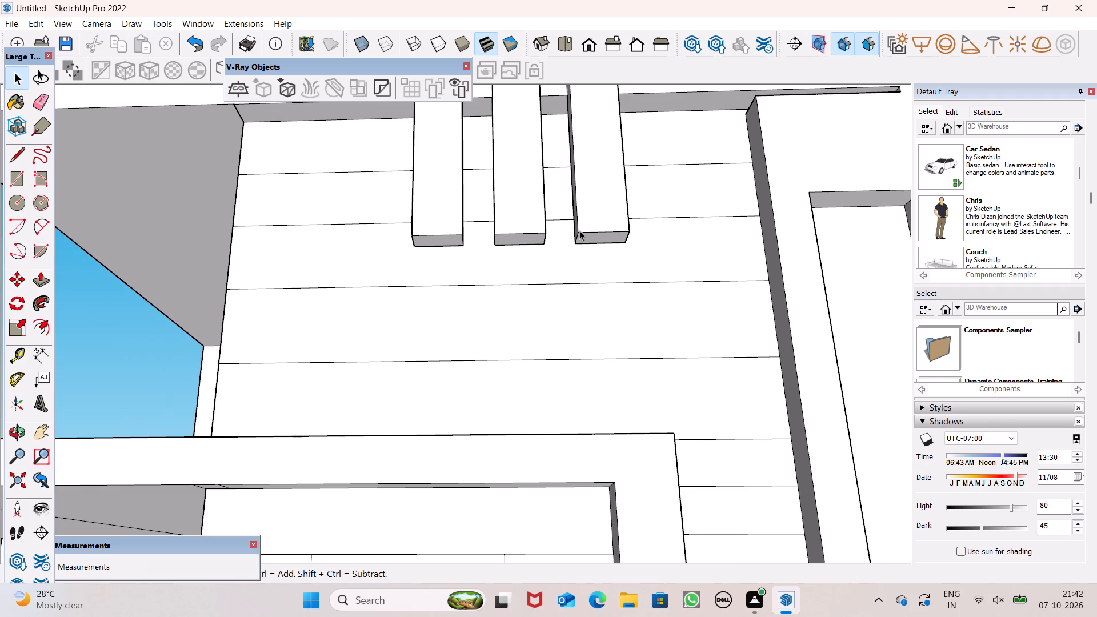
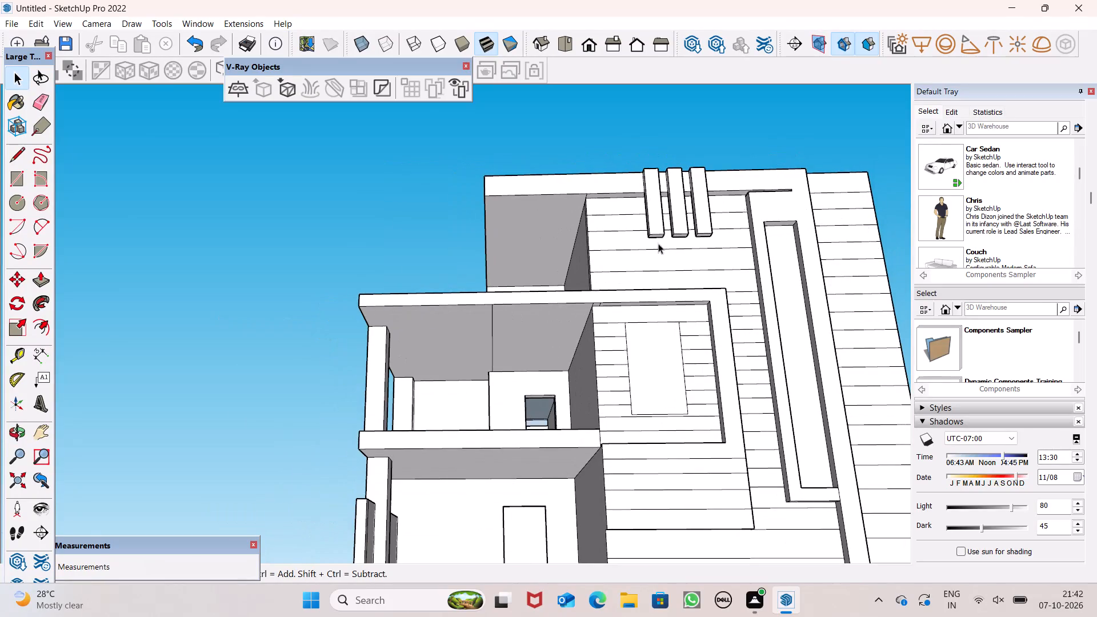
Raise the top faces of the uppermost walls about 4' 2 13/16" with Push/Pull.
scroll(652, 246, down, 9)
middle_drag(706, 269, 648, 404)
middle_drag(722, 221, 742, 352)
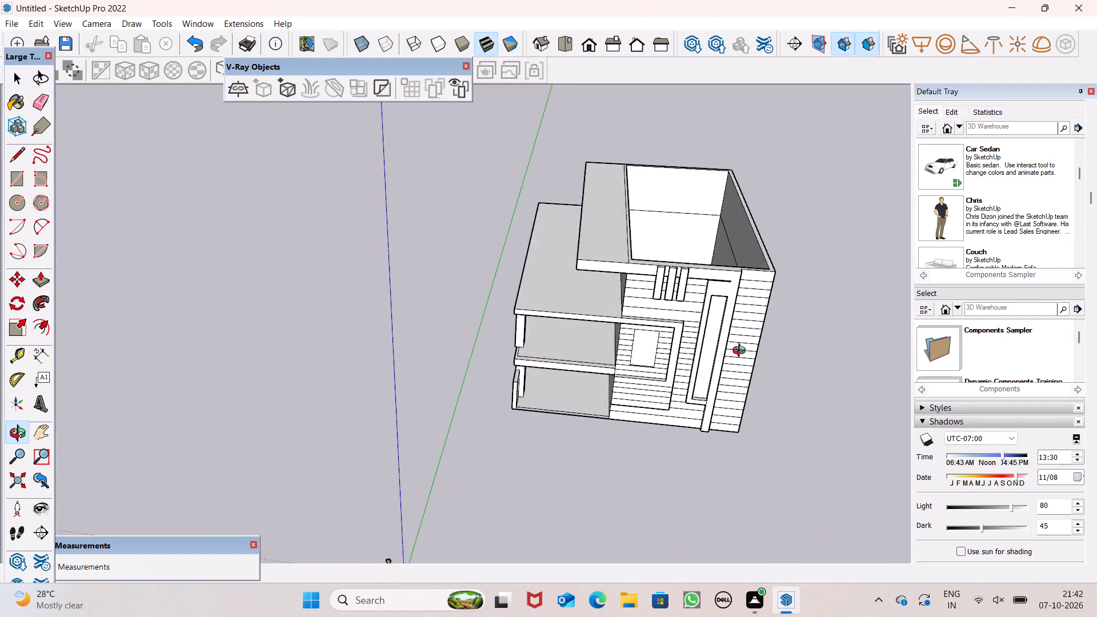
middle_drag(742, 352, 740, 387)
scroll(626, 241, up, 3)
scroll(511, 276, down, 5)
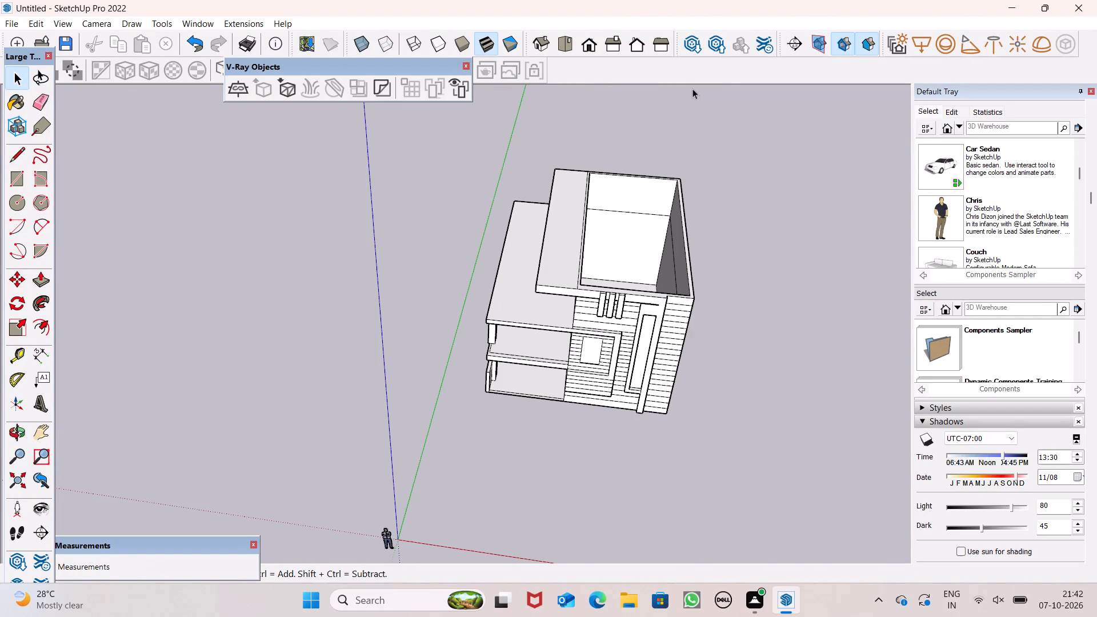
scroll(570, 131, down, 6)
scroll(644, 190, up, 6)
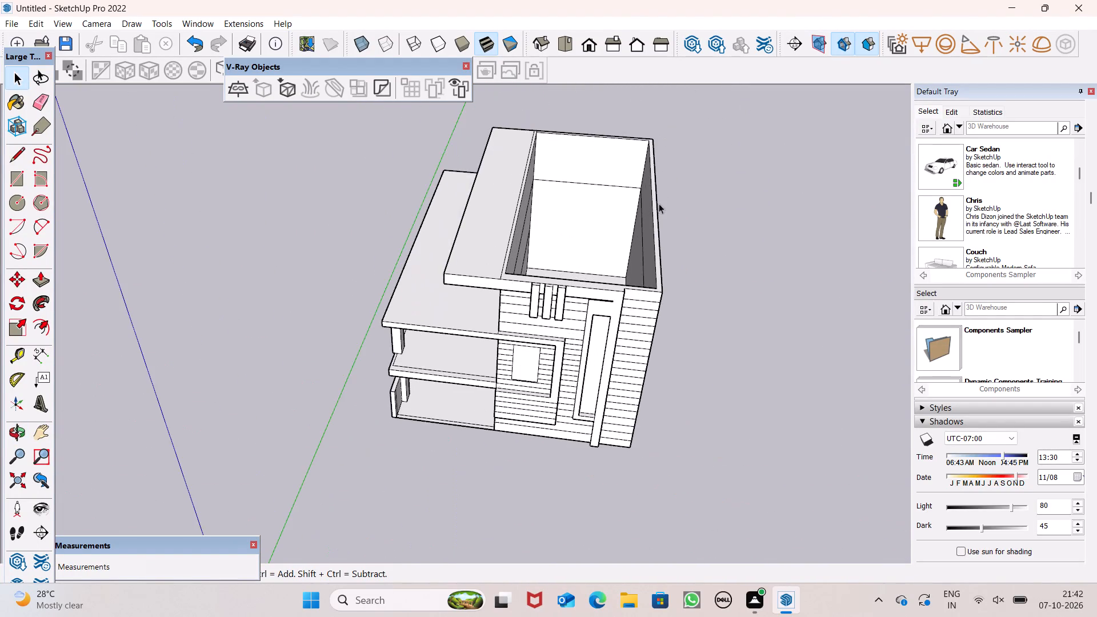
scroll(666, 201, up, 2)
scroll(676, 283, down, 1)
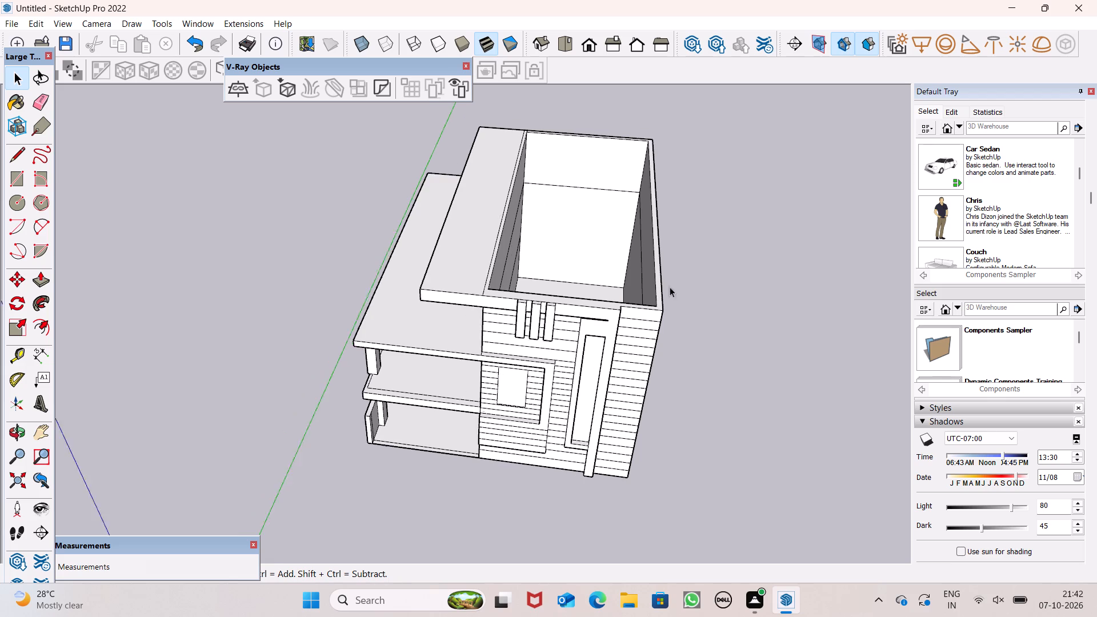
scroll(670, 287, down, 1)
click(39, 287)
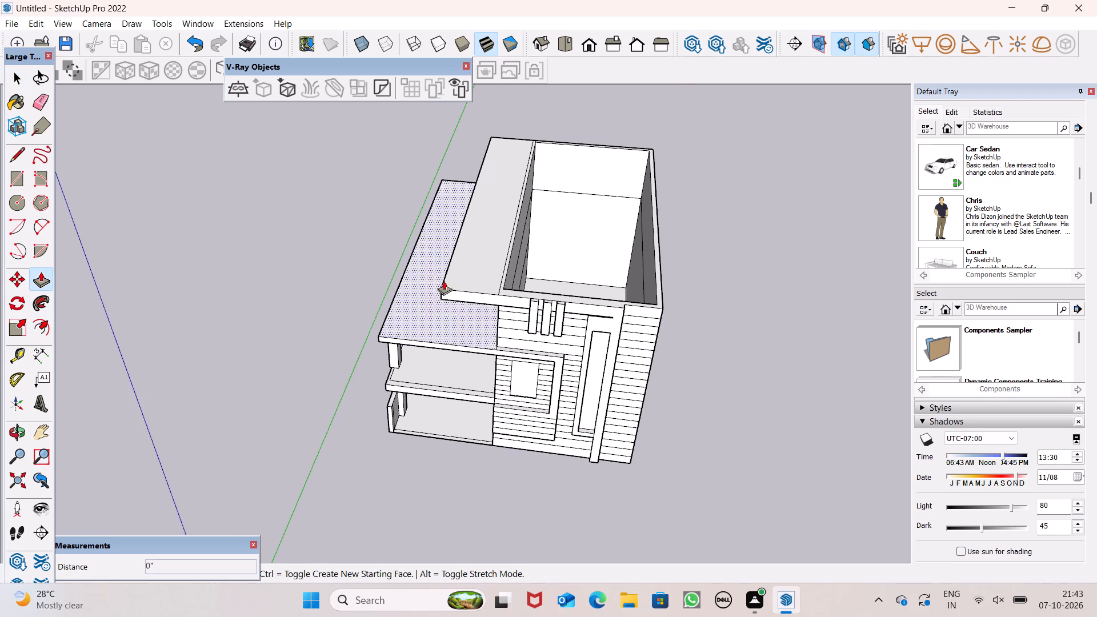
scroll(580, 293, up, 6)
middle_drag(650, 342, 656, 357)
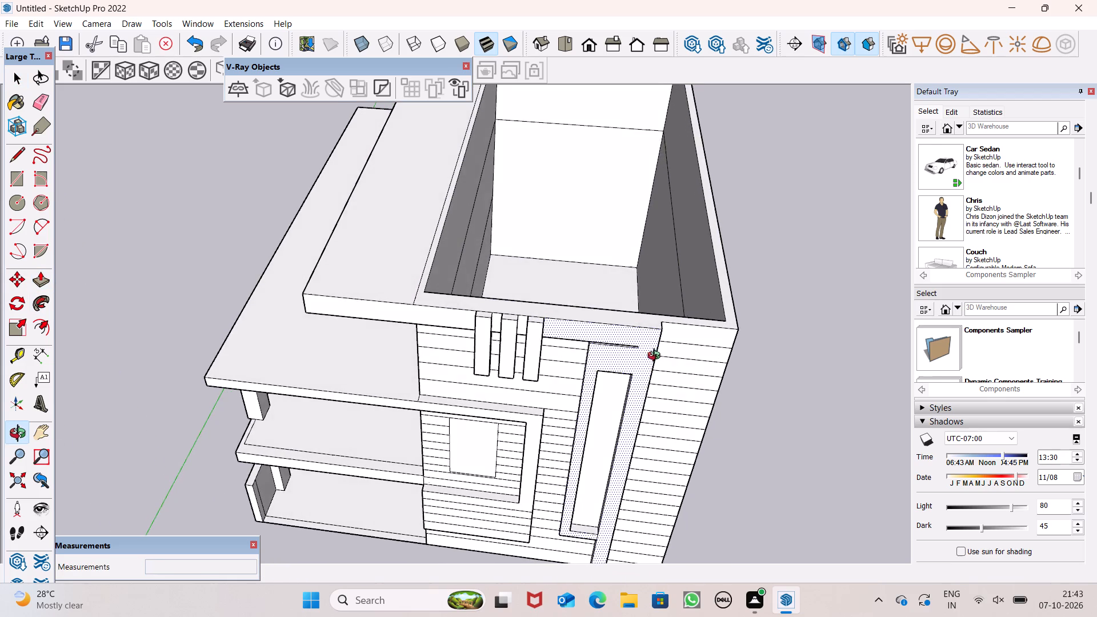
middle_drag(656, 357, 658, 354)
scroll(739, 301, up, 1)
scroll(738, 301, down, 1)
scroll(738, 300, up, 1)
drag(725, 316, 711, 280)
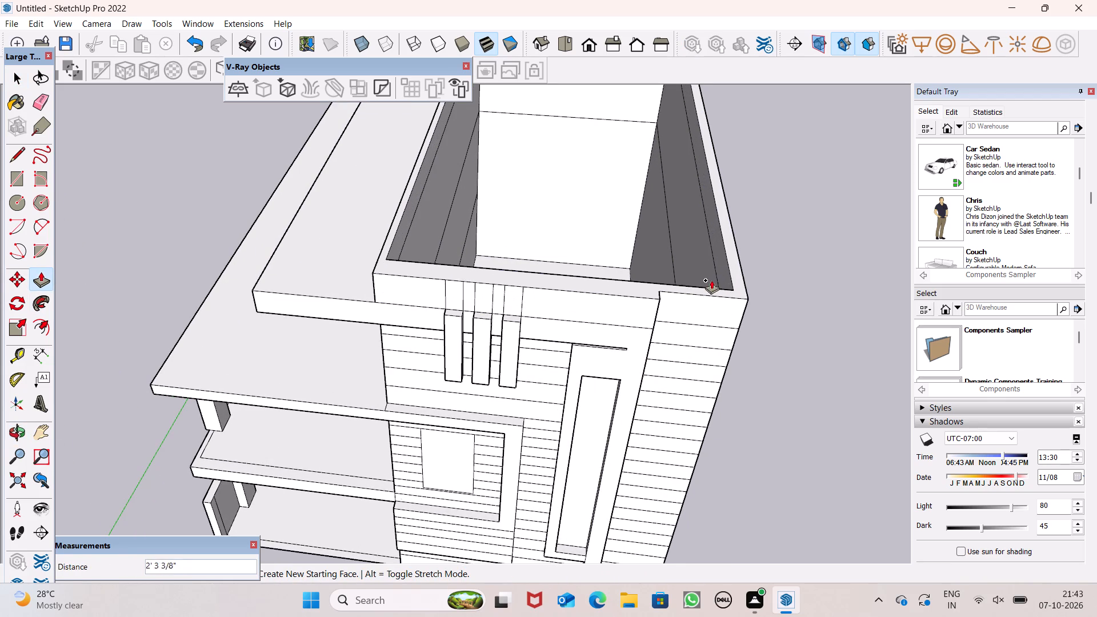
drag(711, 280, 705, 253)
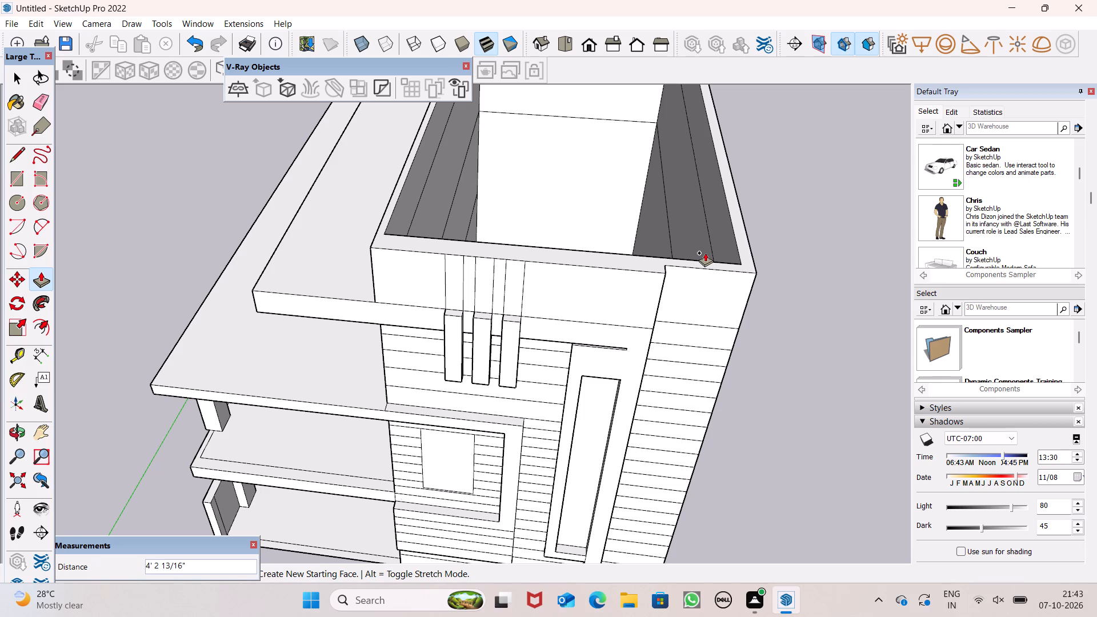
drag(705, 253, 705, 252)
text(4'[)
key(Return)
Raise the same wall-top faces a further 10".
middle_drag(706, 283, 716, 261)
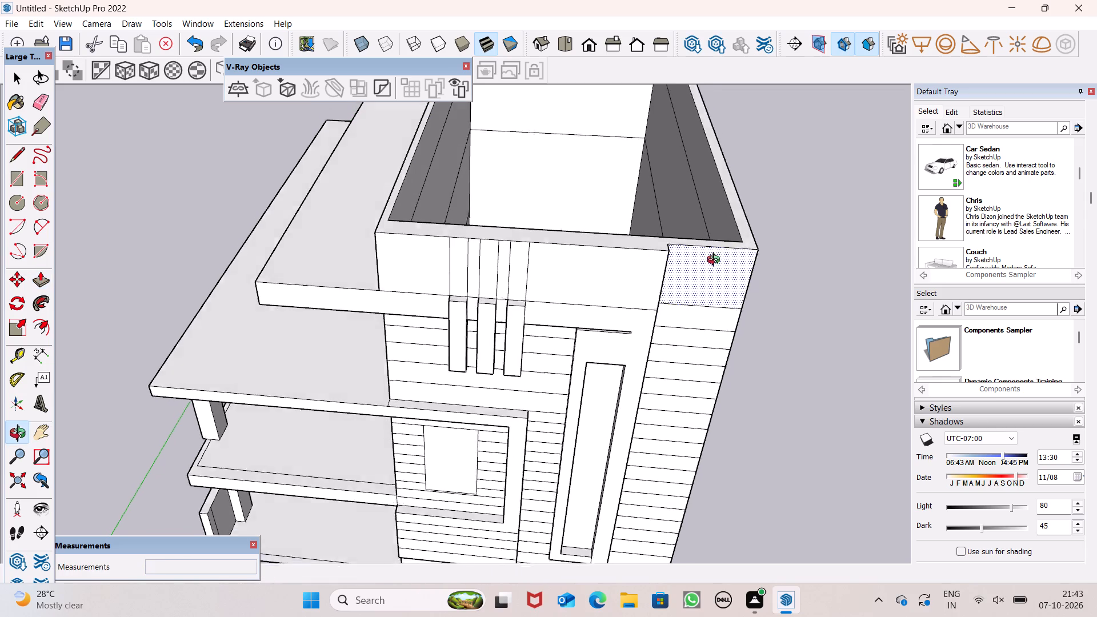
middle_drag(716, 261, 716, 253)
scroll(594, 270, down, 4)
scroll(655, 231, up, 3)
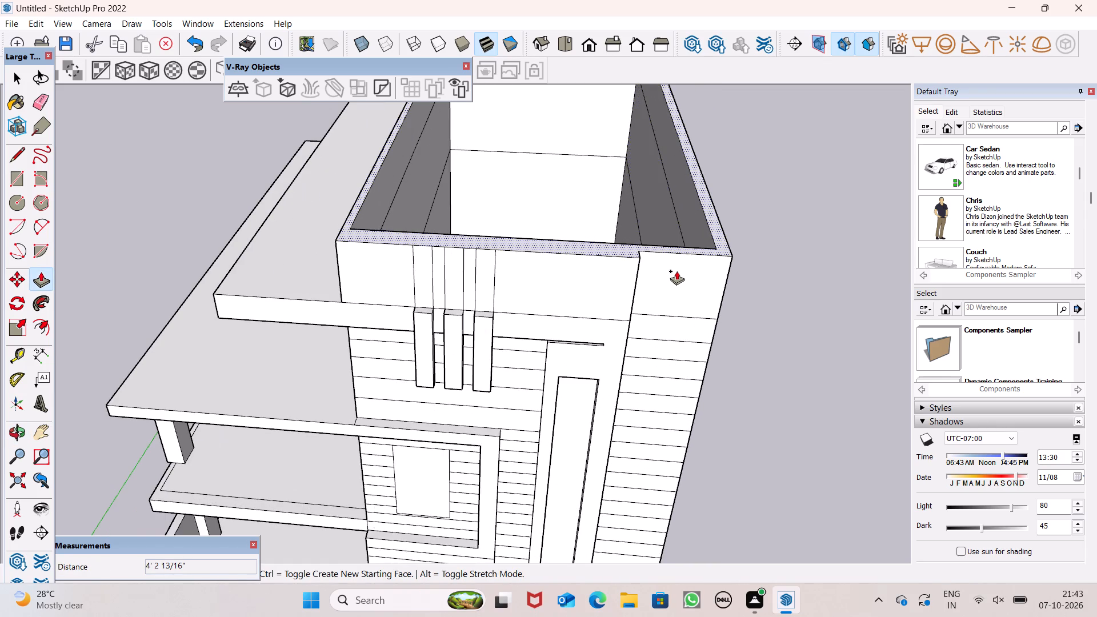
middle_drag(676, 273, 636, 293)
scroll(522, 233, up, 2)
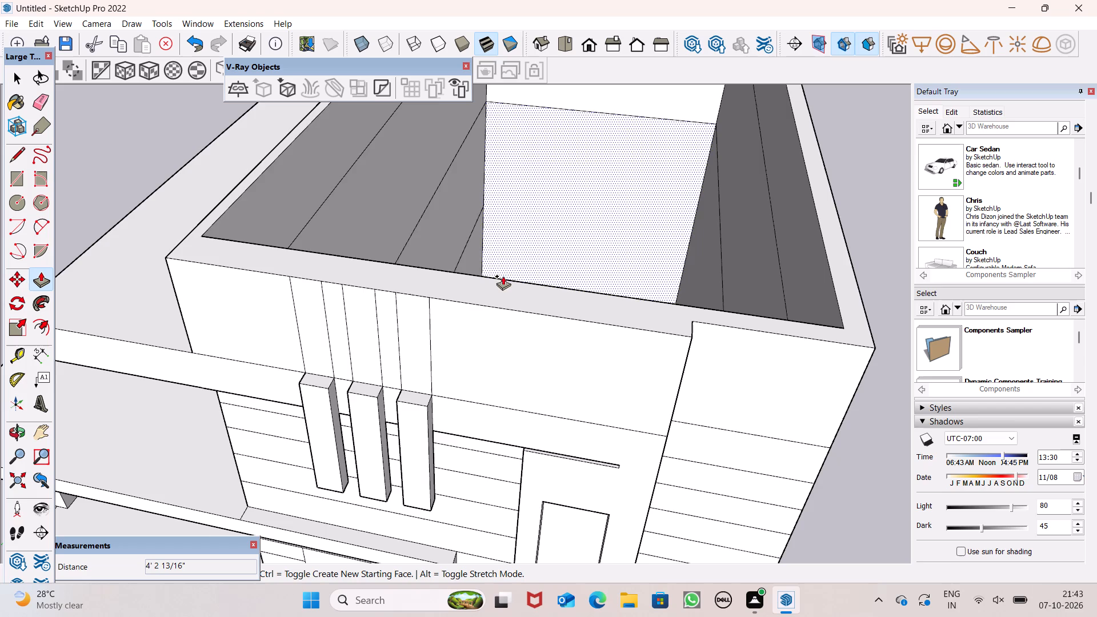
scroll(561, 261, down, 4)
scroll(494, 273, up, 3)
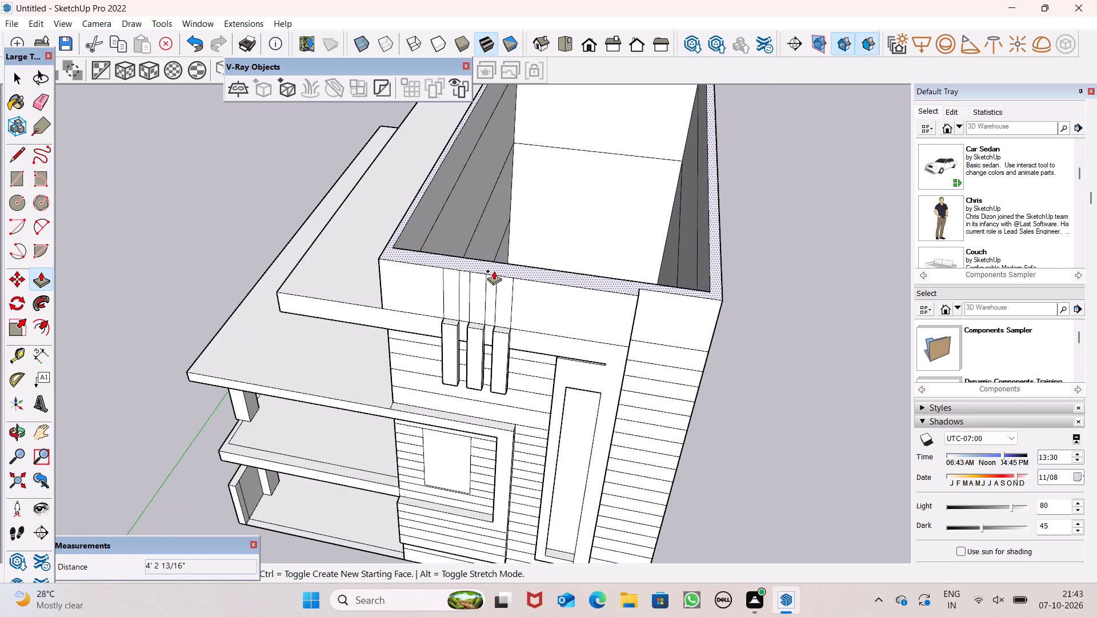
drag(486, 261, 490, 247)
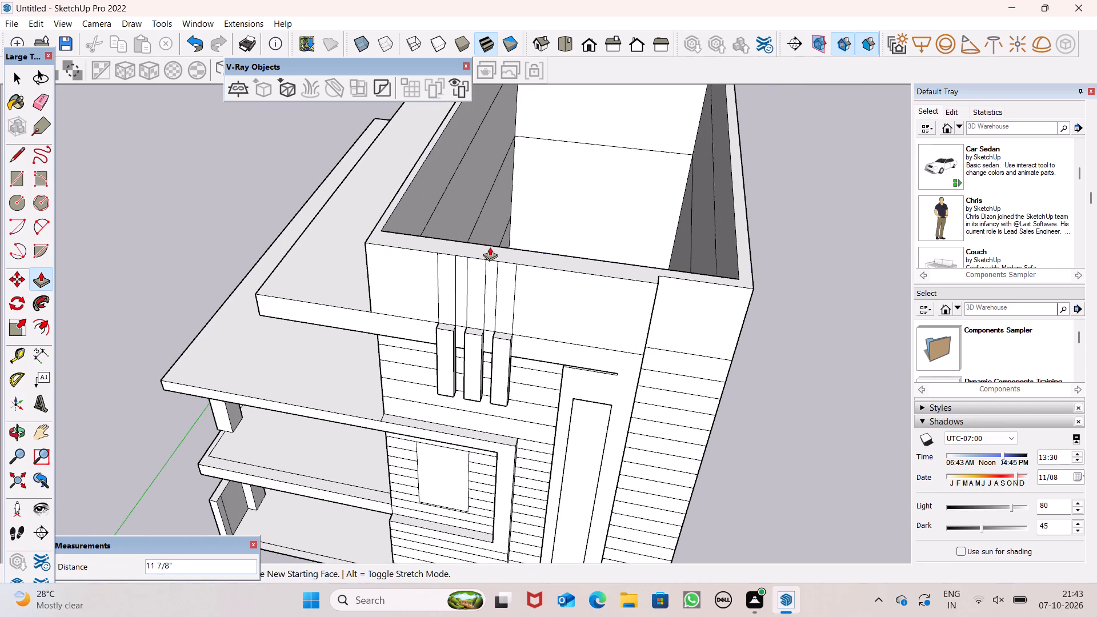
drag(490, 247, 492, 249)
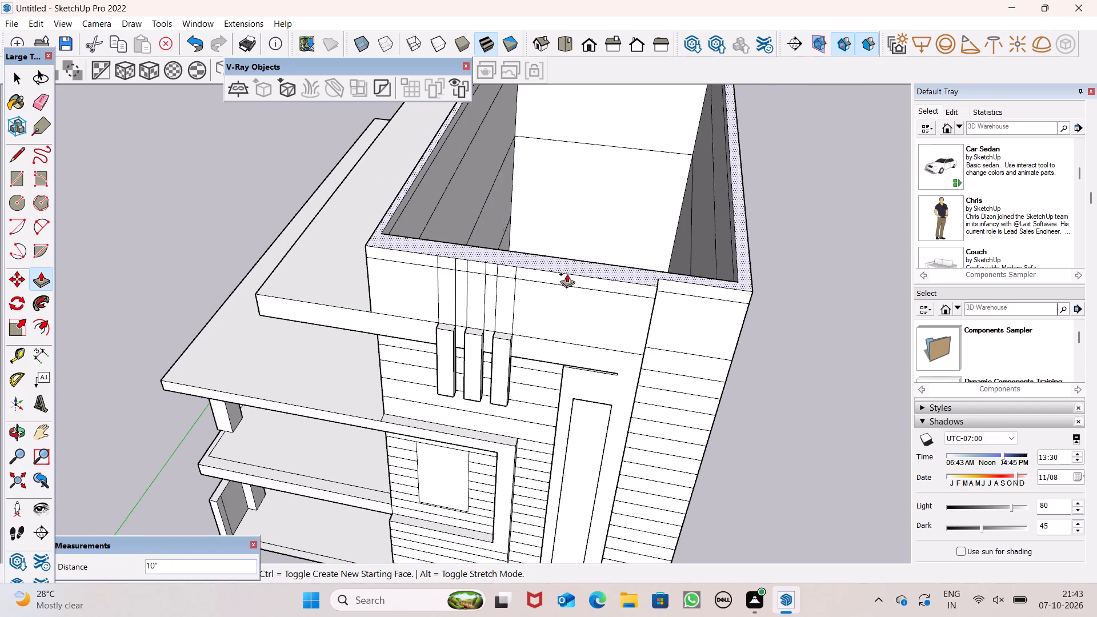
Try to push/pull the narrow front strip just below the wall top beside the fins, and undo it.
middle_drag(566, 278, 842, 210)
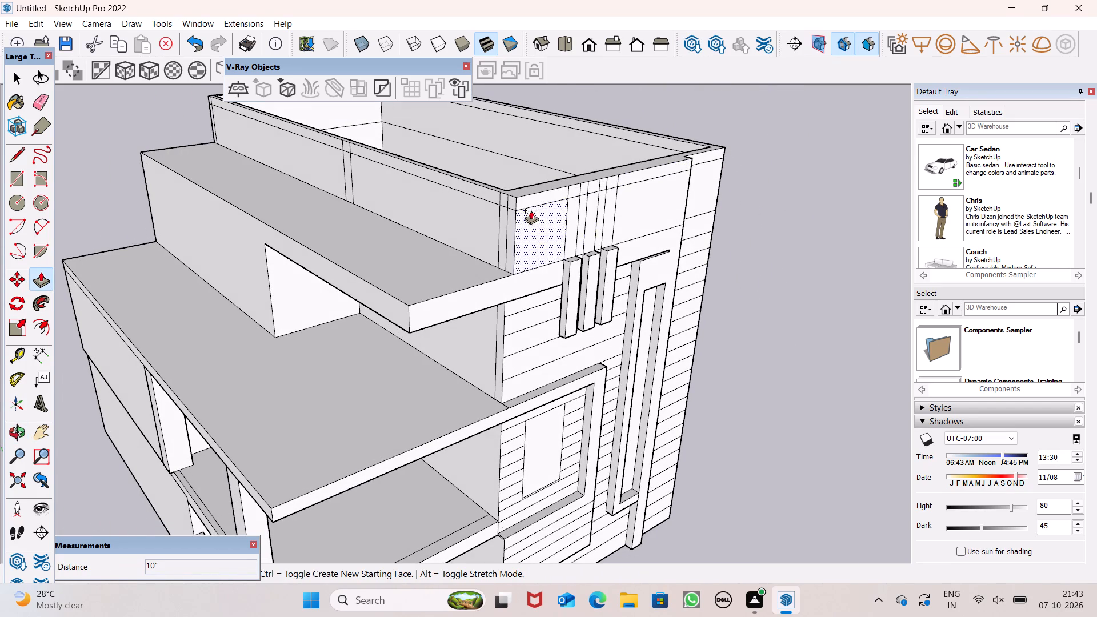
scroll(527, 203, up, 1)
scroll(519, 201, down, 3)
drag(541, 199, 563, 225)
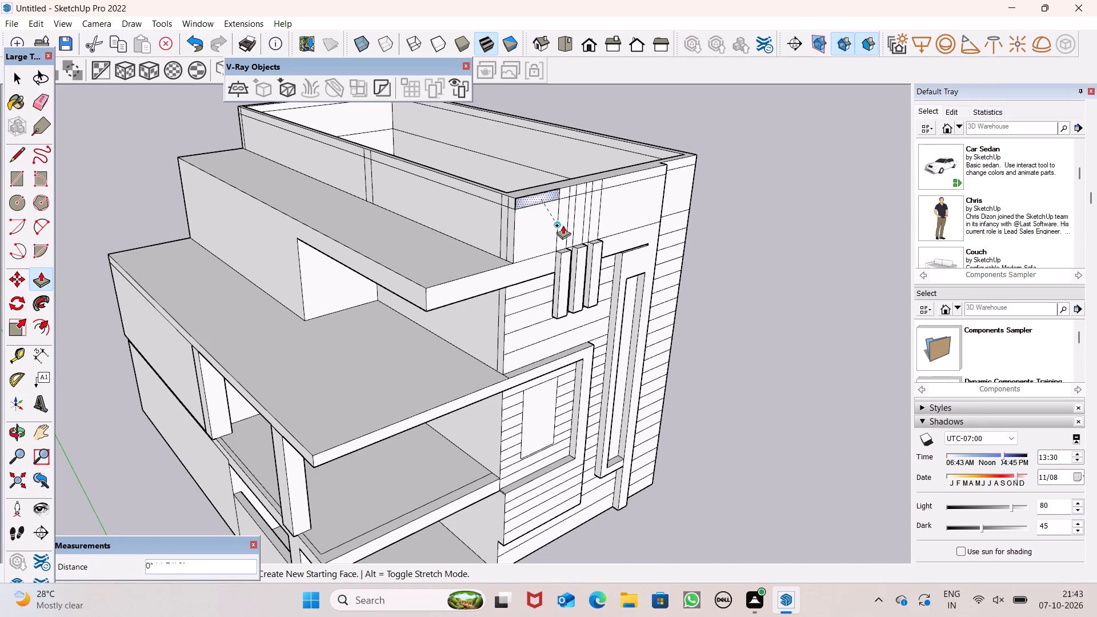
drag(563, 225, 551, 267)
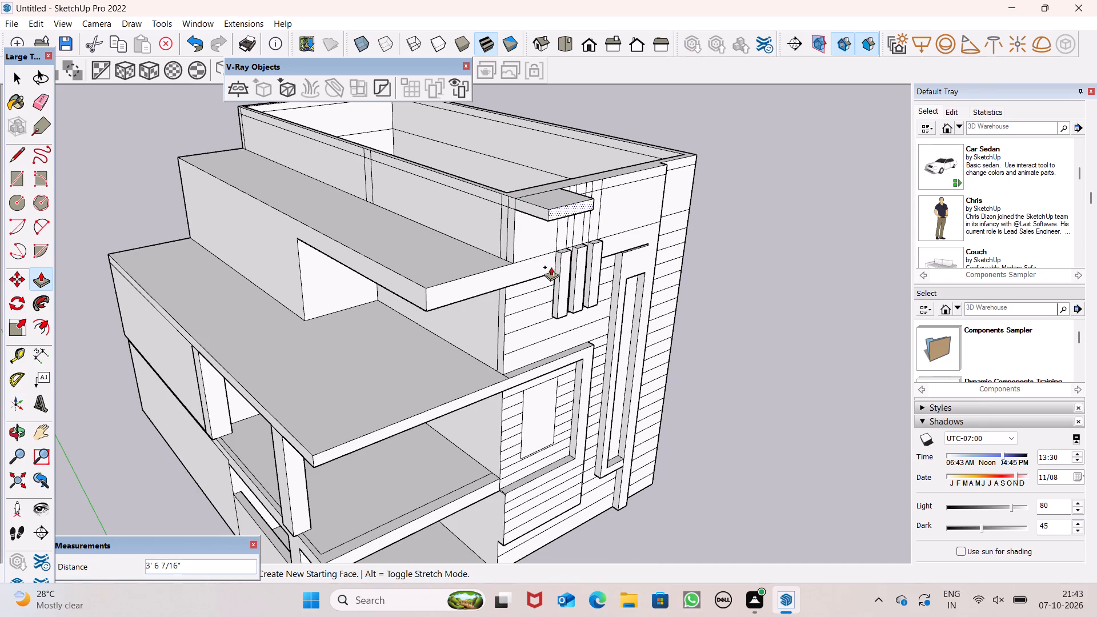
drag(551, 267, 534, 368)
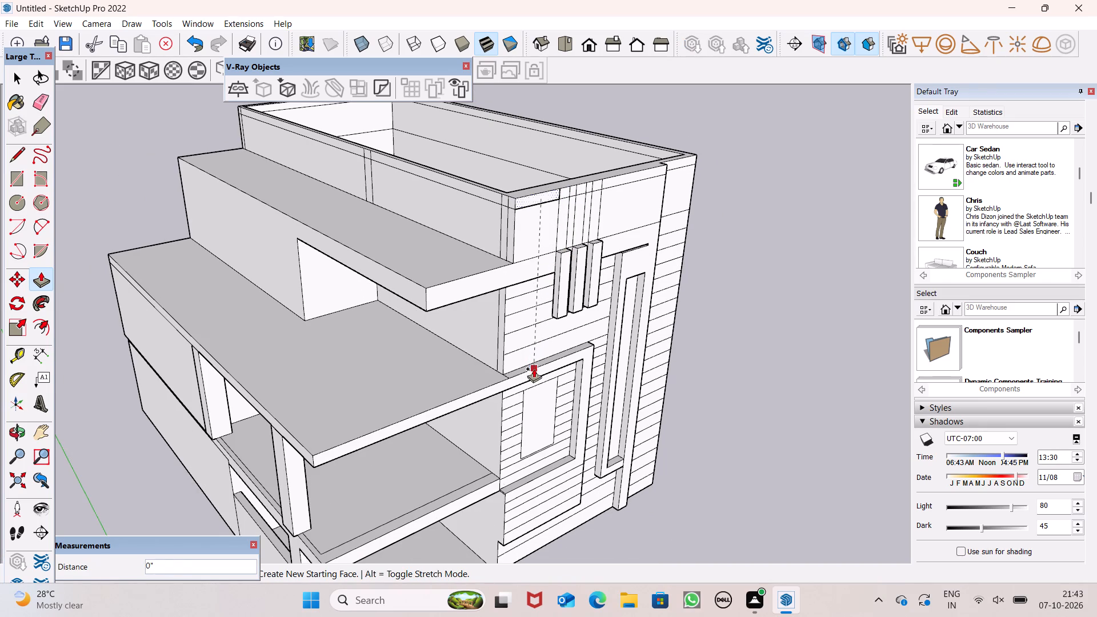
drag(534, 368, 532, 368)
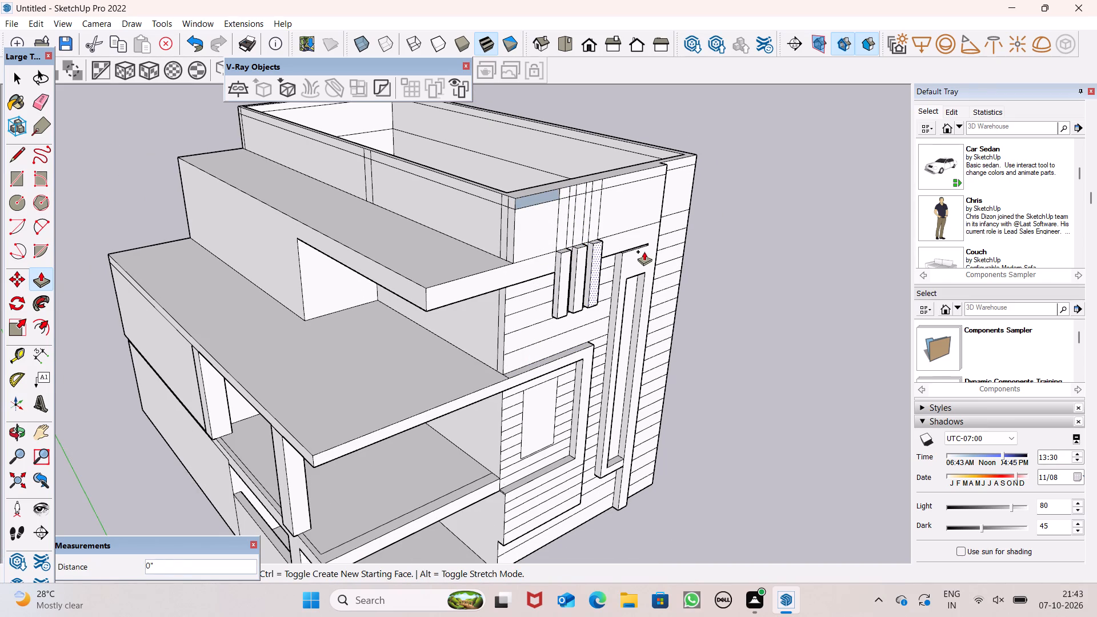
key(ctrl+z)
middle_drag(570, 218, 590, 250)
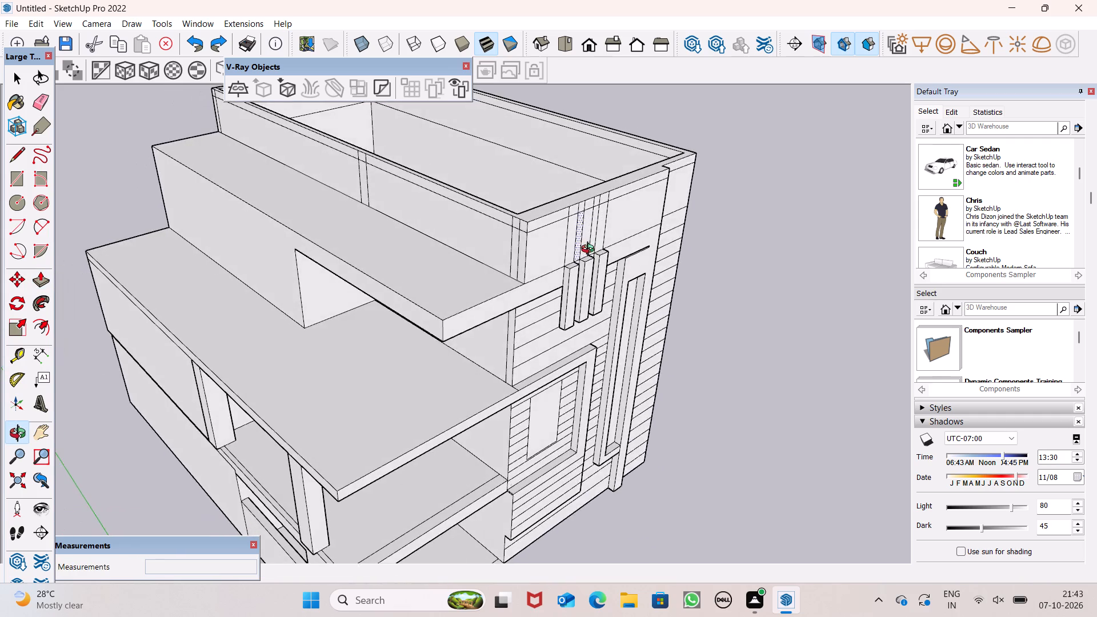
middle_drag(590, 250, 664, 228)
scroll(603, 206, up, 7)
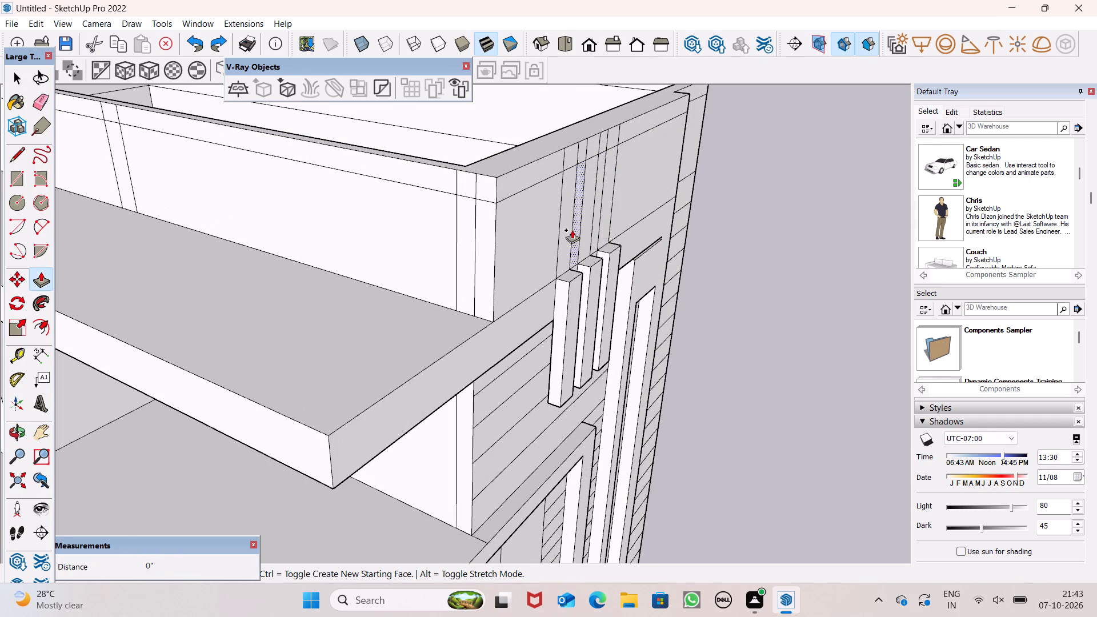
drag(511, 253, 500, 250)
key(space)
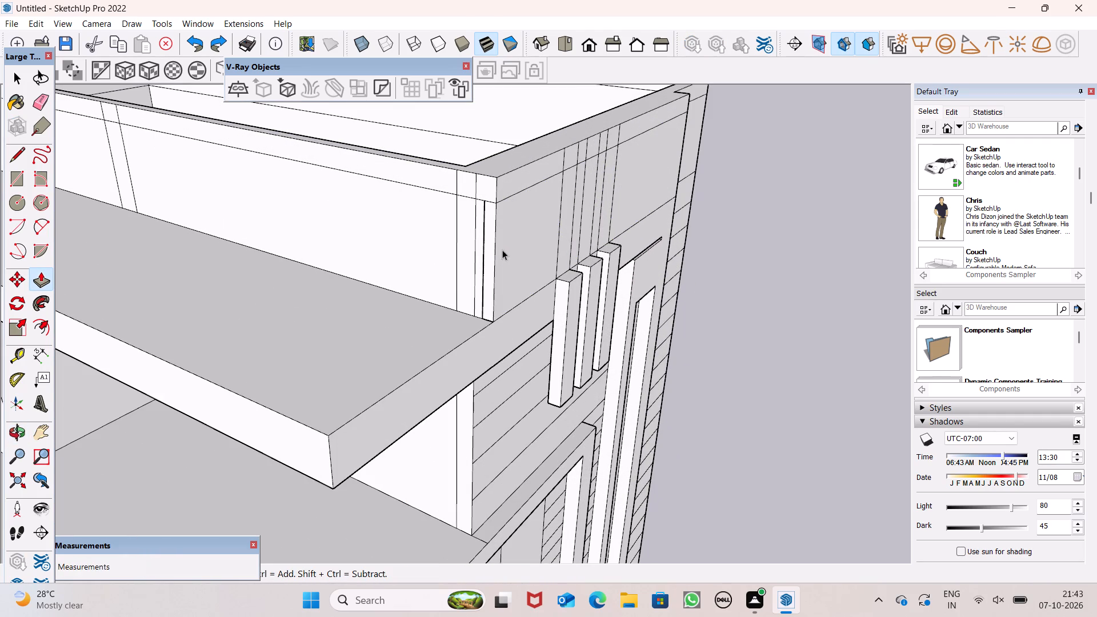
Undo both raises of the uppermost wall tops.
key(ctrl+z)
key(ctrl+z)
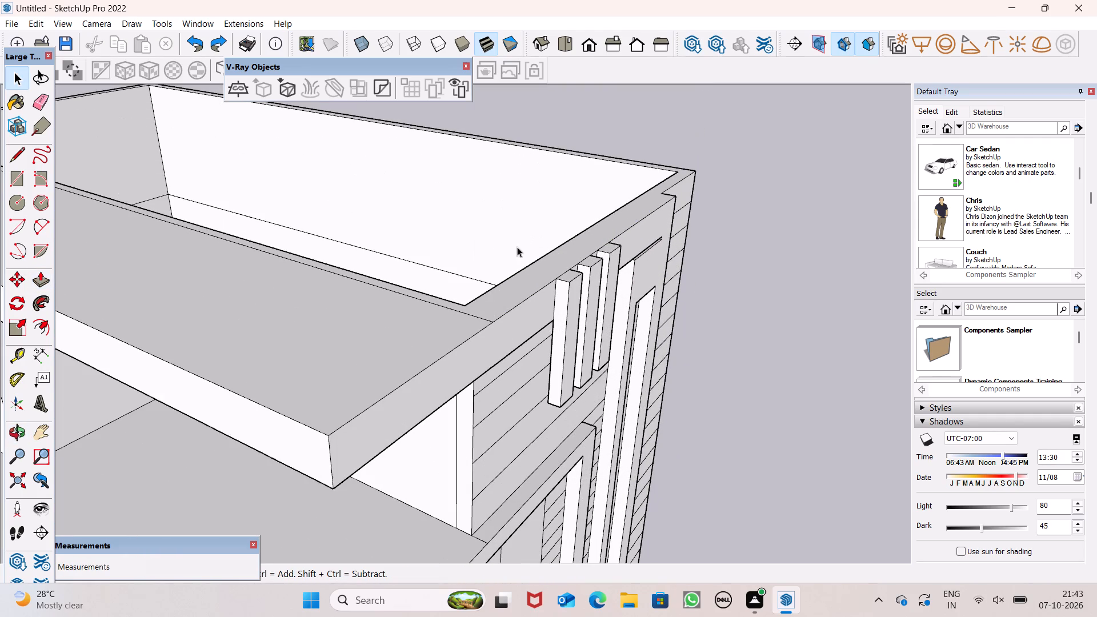
Raise the top faces of the uppermost walls by 4' to form a parapet.
scroll(470, 254, down, 4)
middle_drag(491, 291, 506, 304)
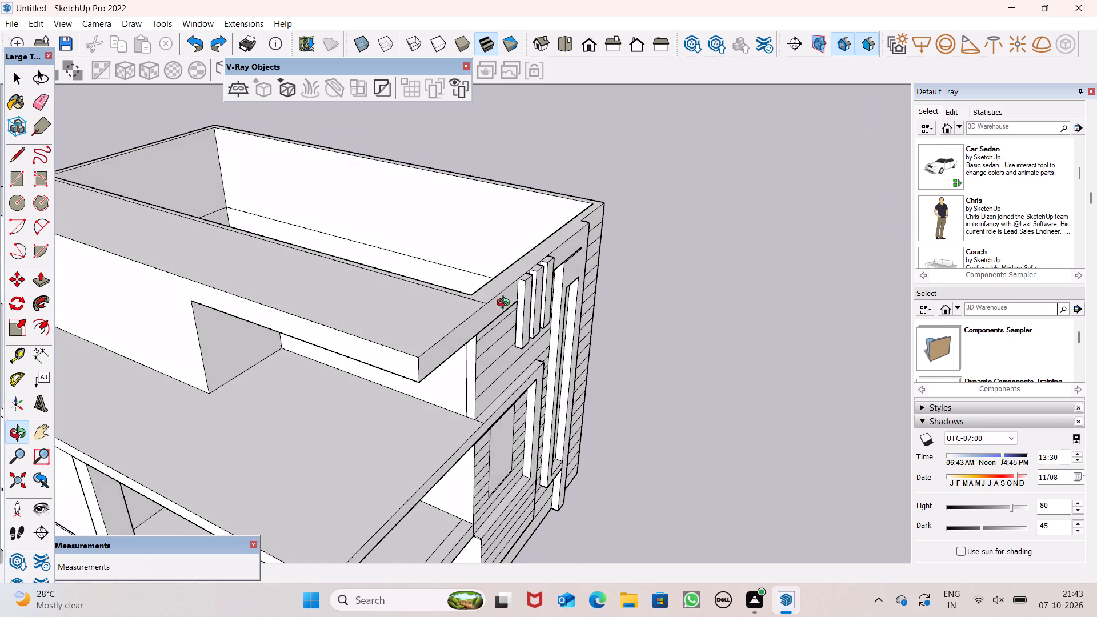
middle_drag(506, 304, 499, 339)
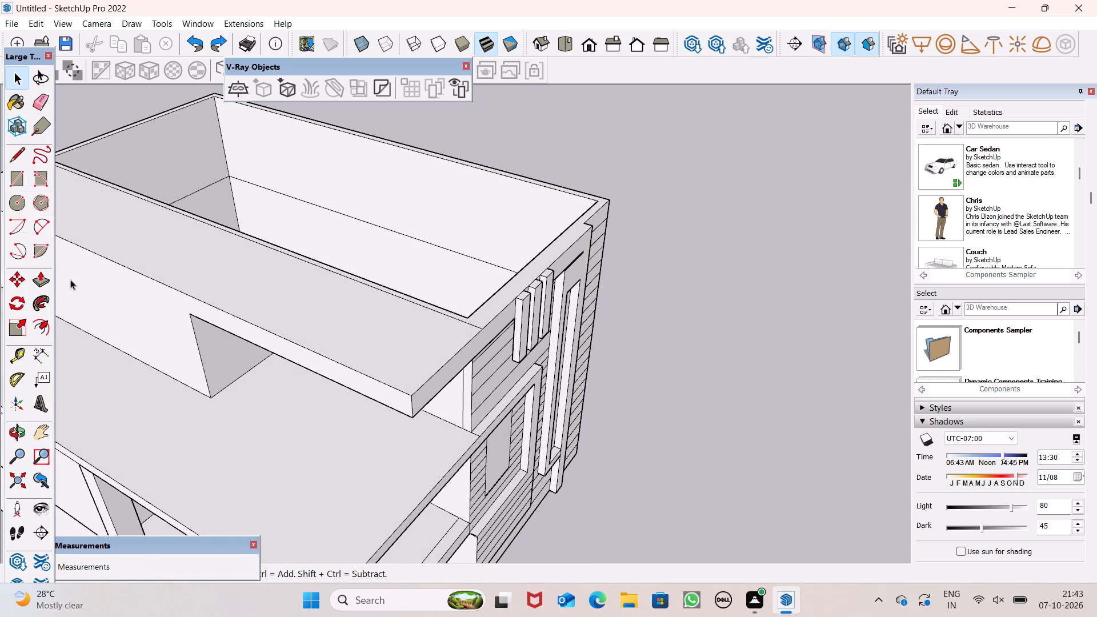
click(49, 283)
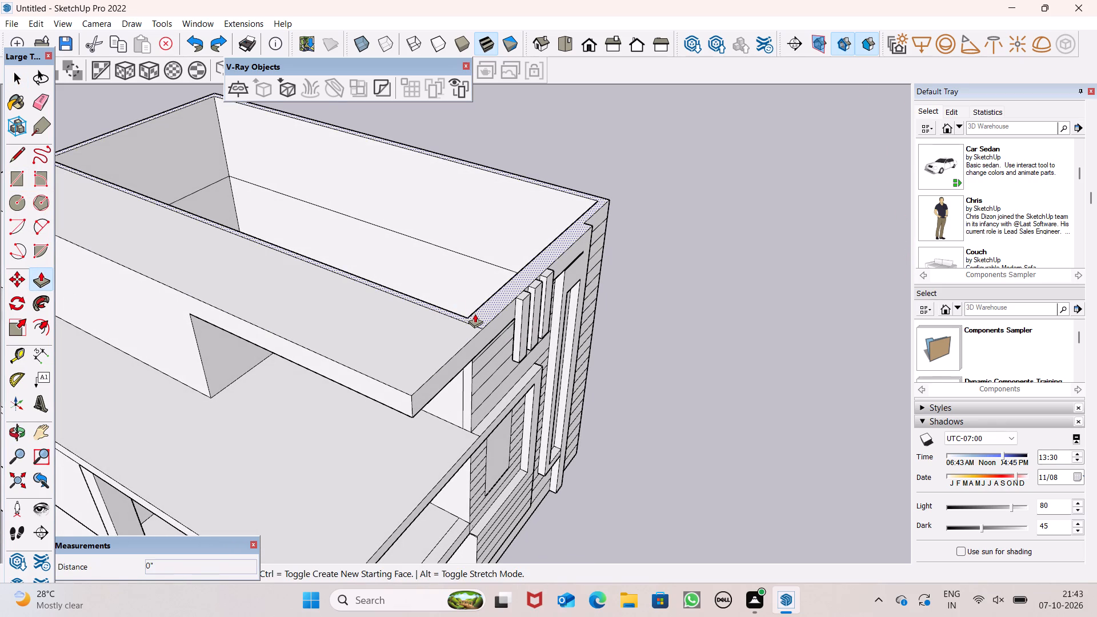
drag(475, 314, 472, 272)
key(4)
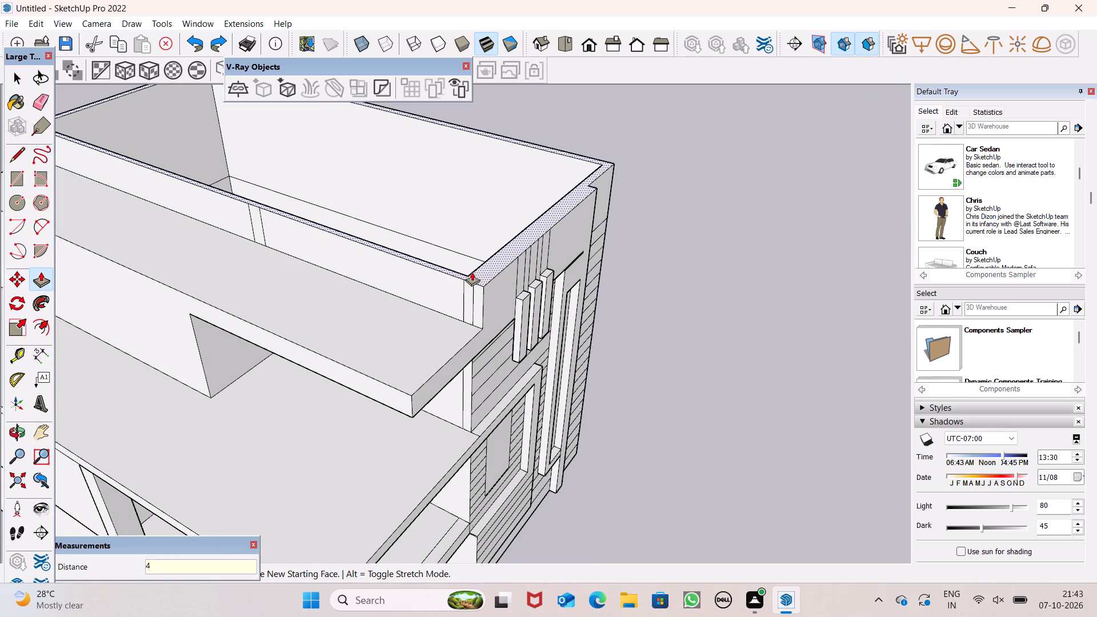
drag(472, 272, 475, 271)
key(apostrophe)
key(Return)
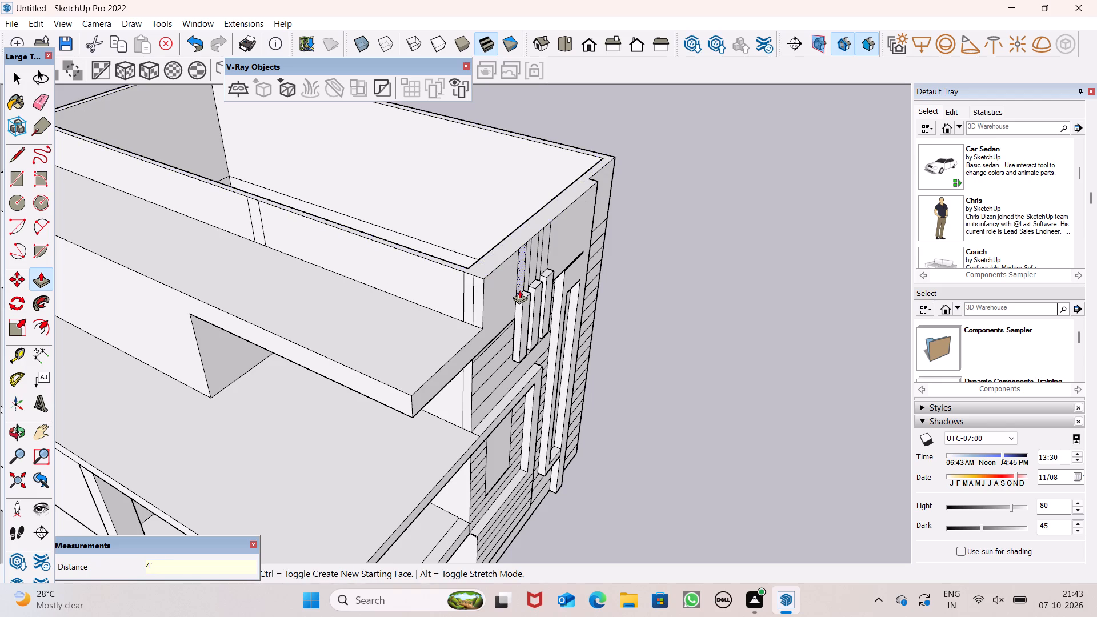
Push the parapet and fascia front face between the first fin and the roof slab's overhanging end back about 9 5/16".
key(space)
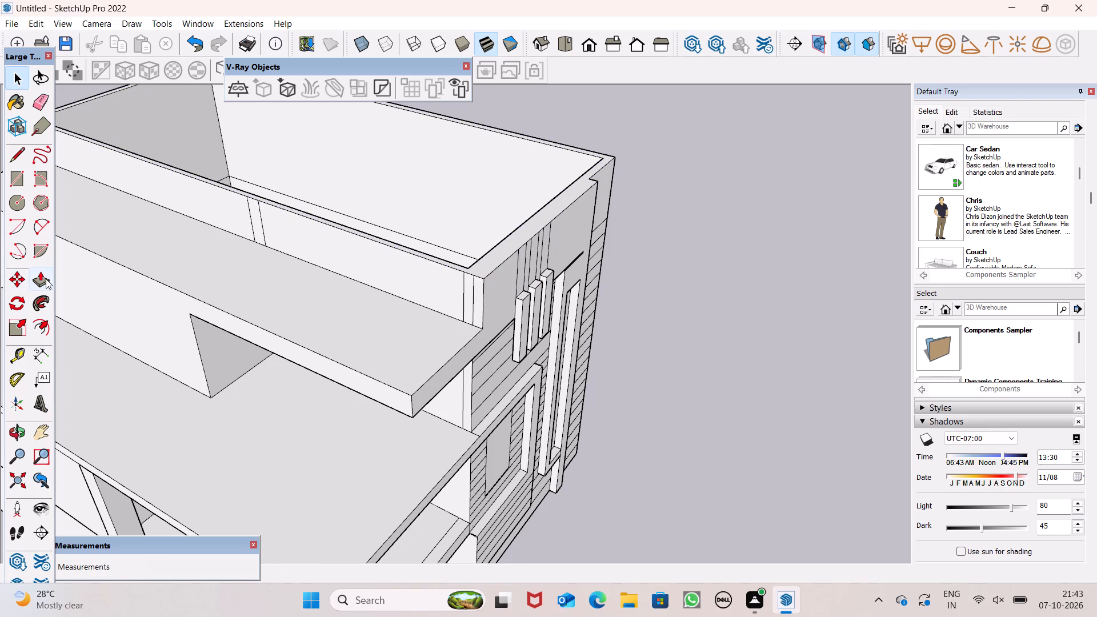
click(46, 279)
scroll(501, 294, up, 1)
middle_drag(501, 294, 507, 271)
scroll(502, 273, up, 8)
drag(491, 286, 475, 287)
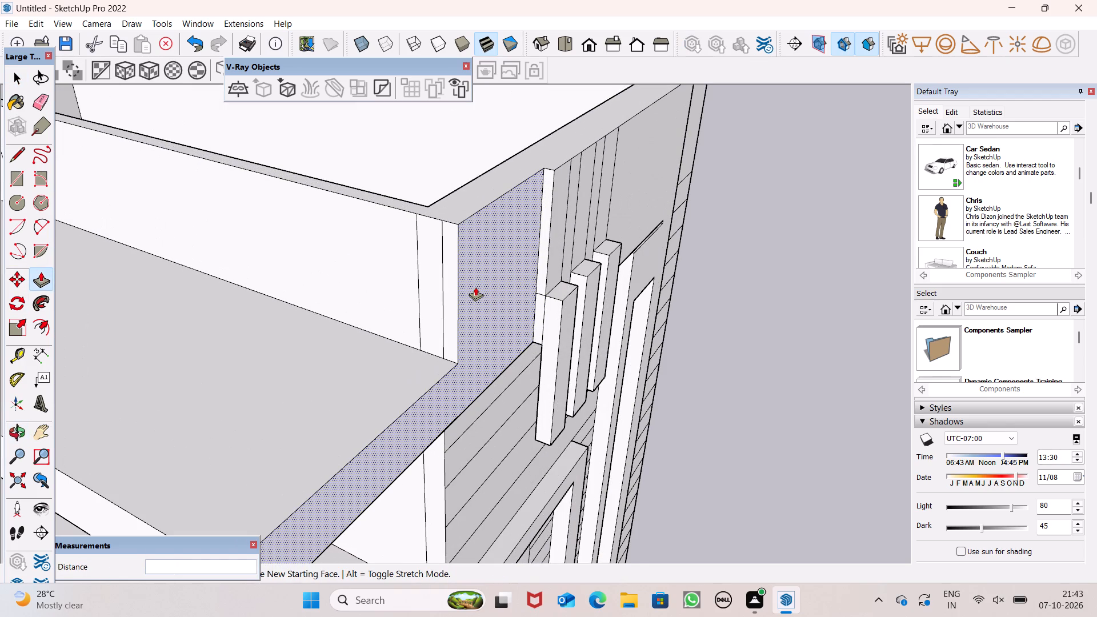
drag(475, 287, 467, 284)
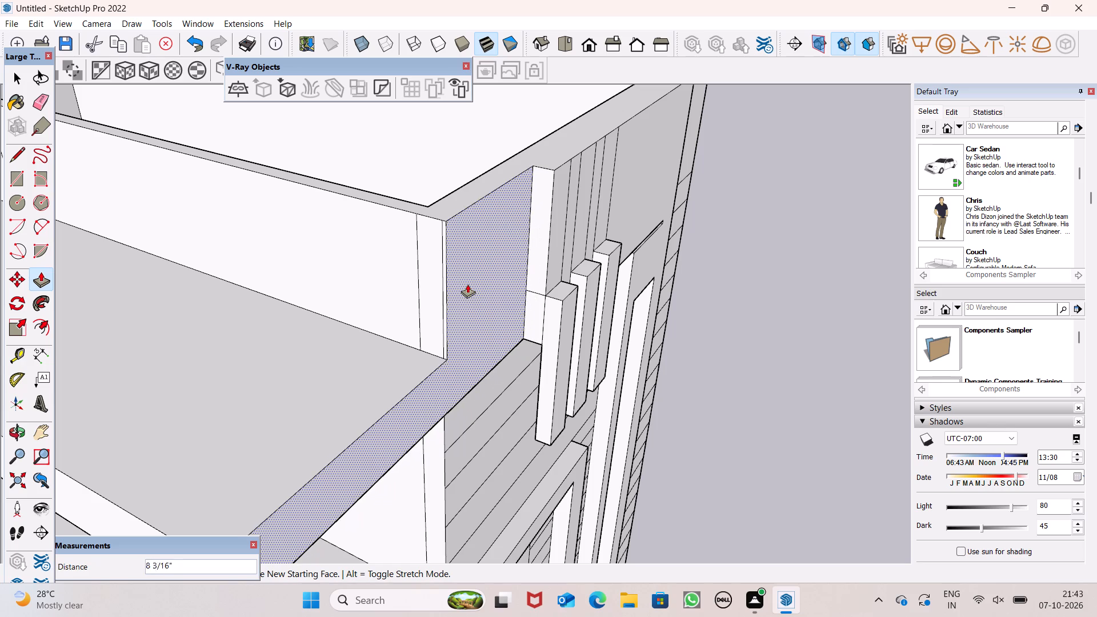
drag(467, 284, 462, 283)
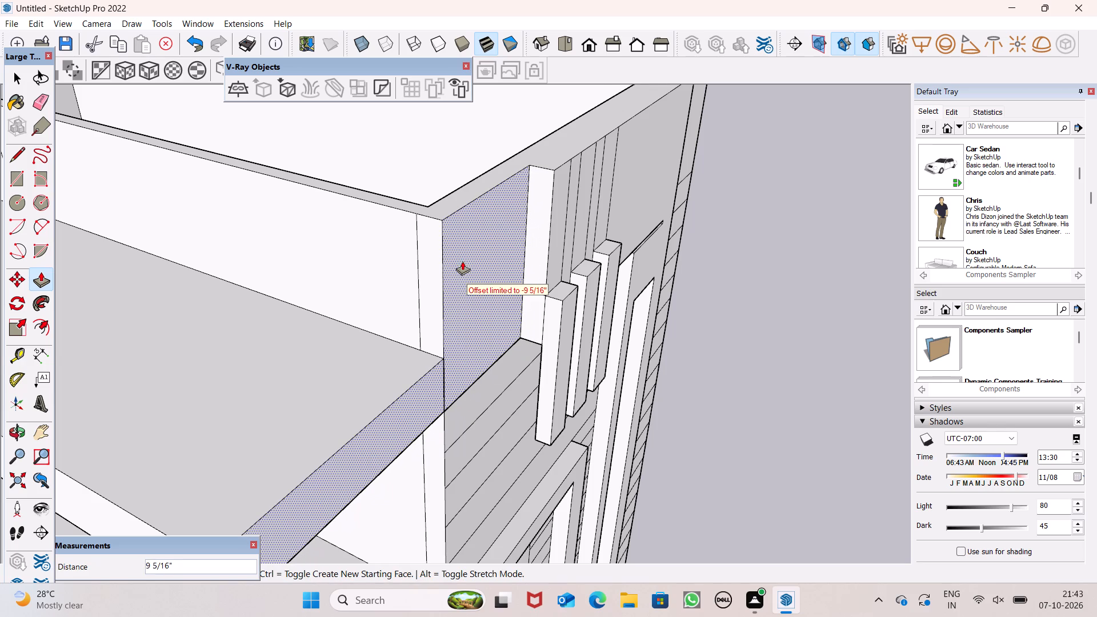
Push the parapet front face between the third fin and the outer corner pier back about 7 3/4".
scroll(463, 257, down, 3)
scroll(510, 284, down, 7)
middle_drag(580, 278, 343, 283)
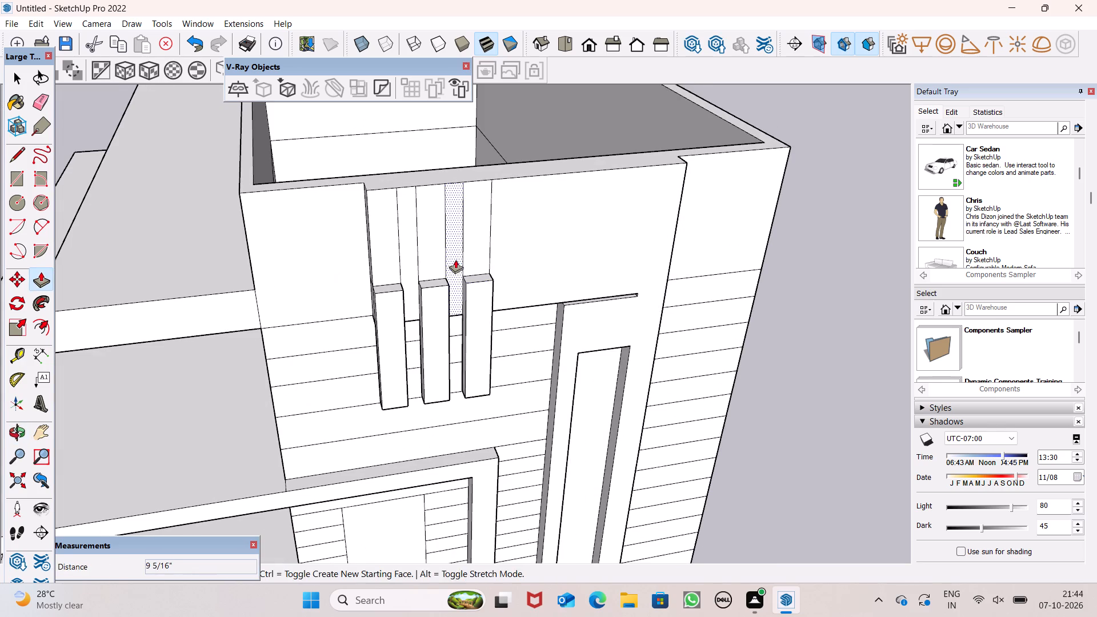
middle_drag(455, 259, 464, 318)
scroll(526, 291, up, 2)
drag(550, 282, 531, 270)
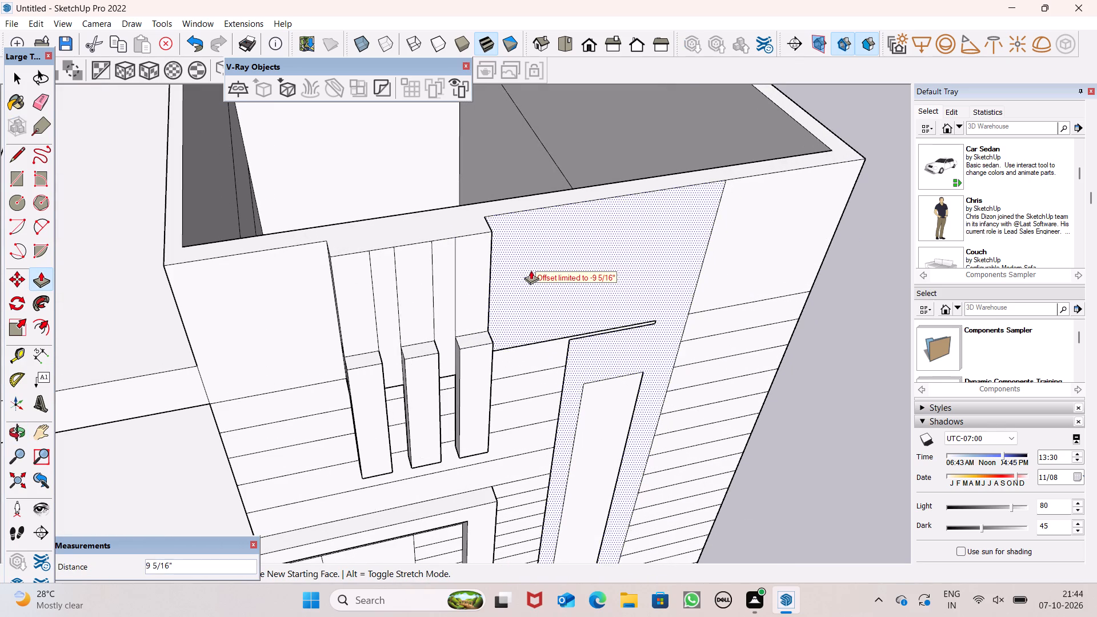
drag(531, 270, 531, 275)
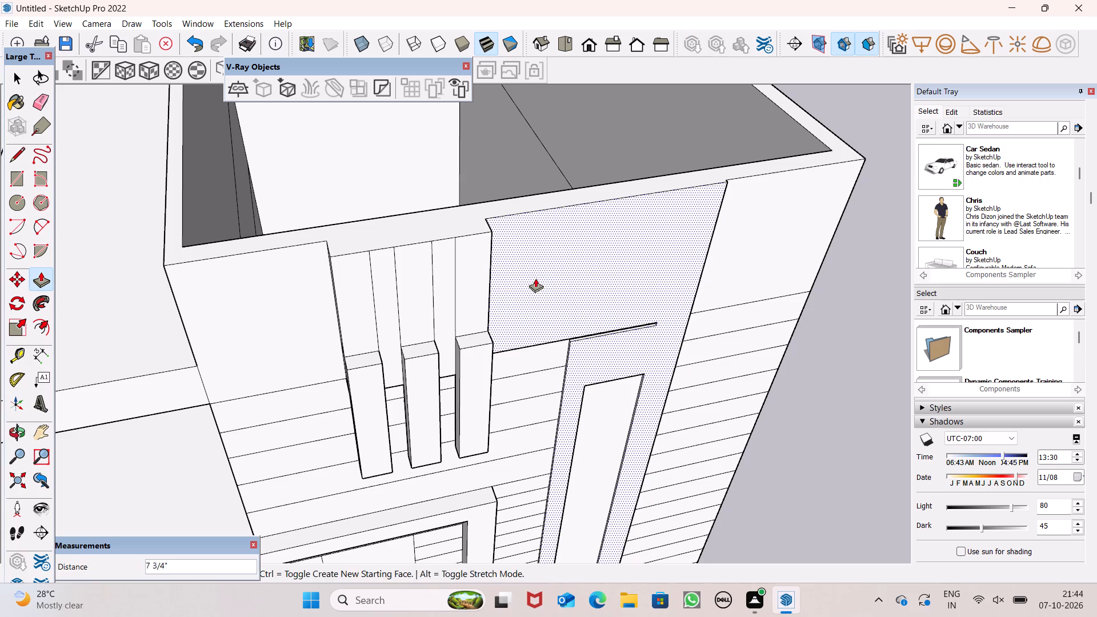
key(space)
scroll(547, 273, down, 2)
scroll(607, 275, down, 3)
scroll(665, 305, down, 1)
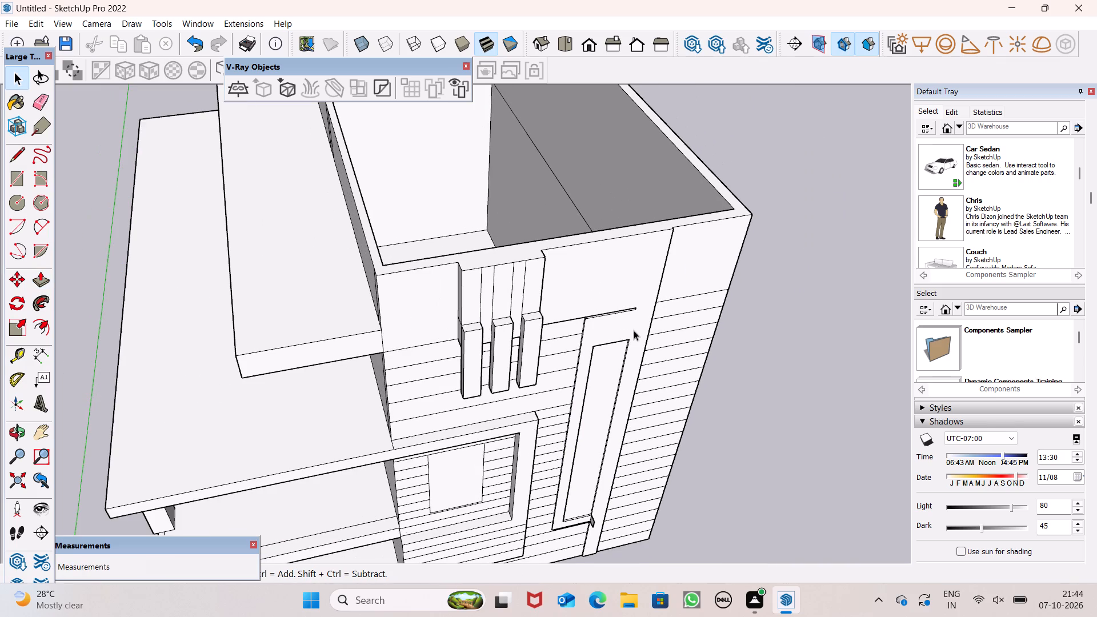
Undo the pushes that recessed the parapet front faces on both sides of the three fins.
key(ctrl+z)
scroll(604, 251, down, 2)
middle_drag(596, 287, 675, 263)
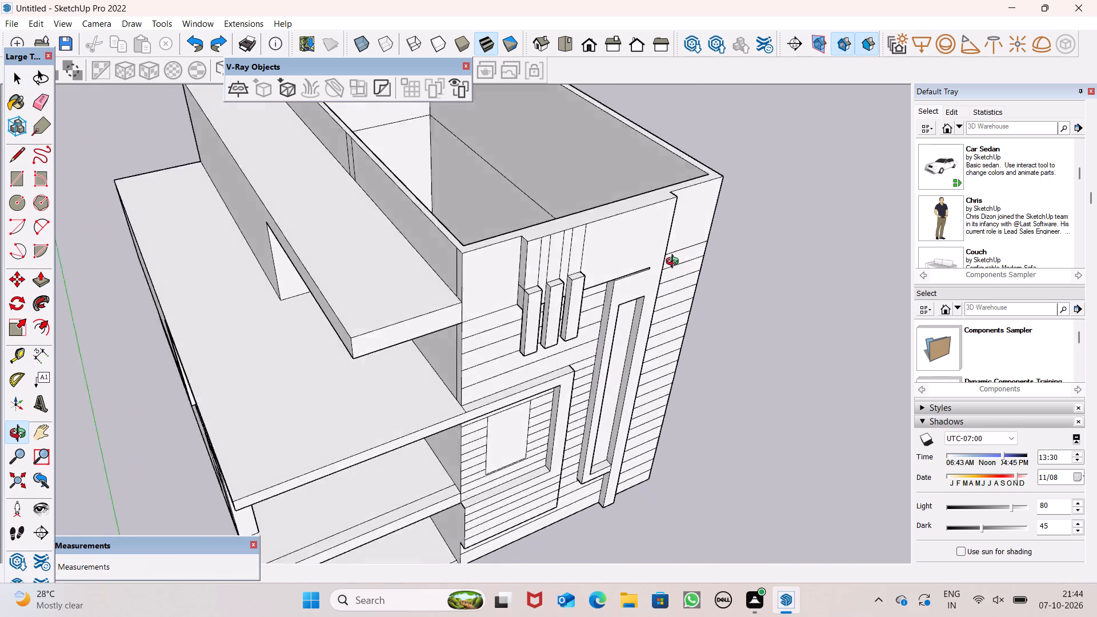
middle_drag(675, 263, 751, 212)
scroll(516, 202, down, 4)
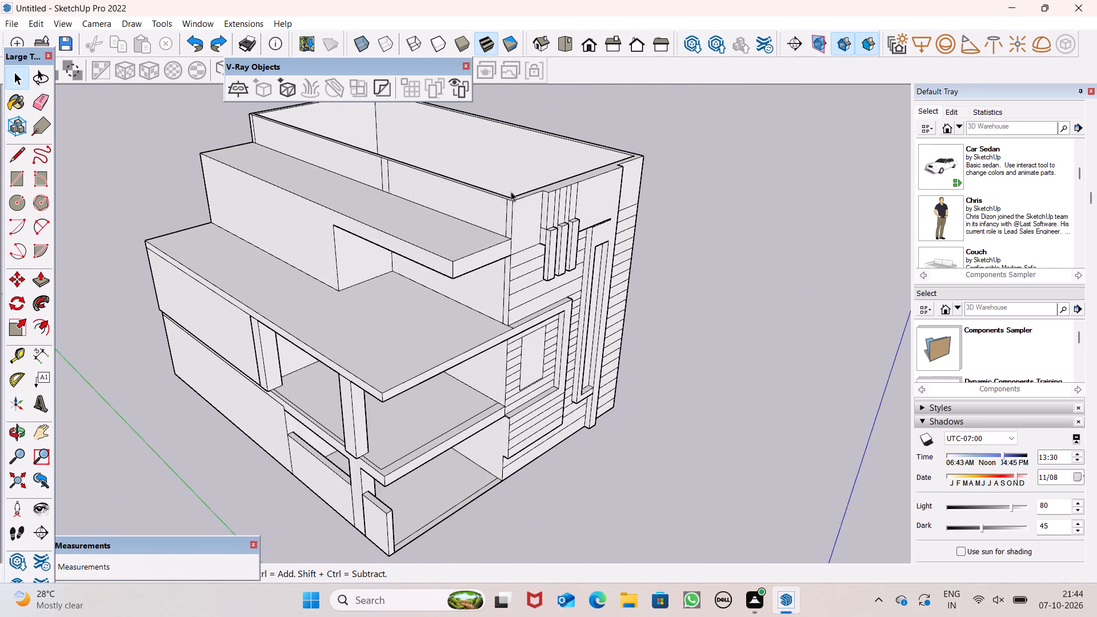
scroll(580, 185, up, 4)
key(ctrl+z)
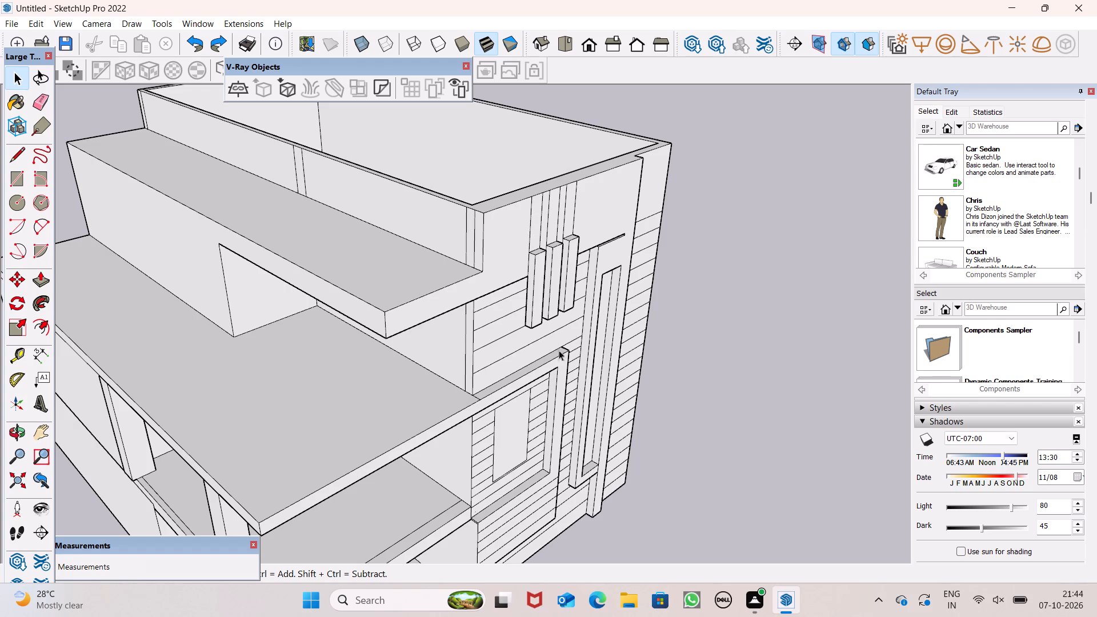
Push/pull the rooftop parapet's top face up by 1' as a separate band.
middle_drag(546, 360, 410, 293)
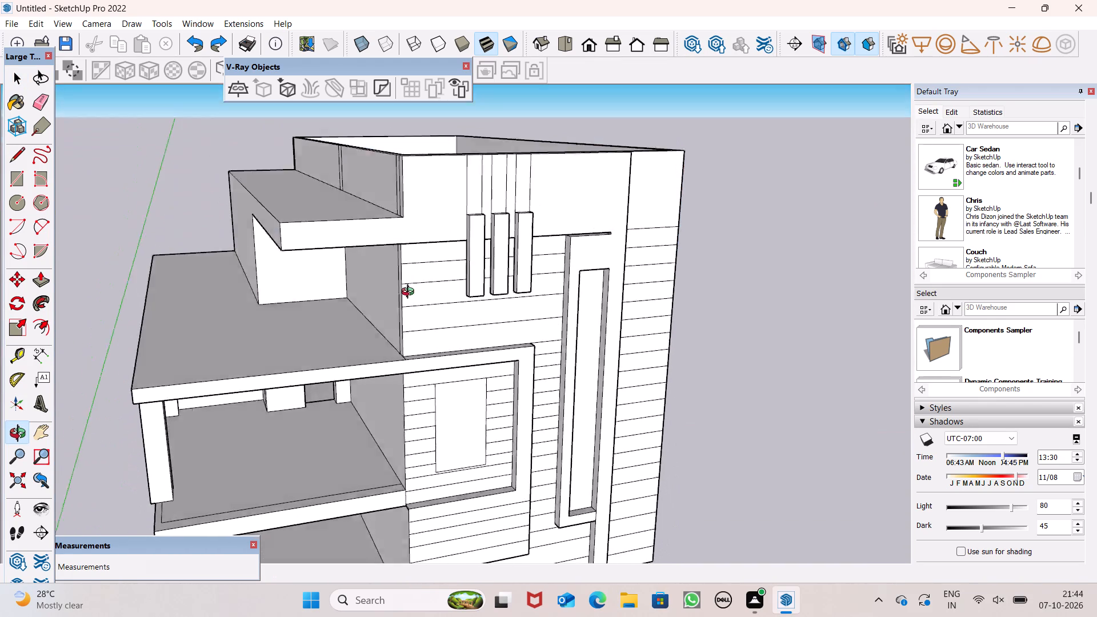
middle_drag(410, 293, 487, 344)
scroll(446, 234, down, 6)
scroll(466, 183, up, 2)
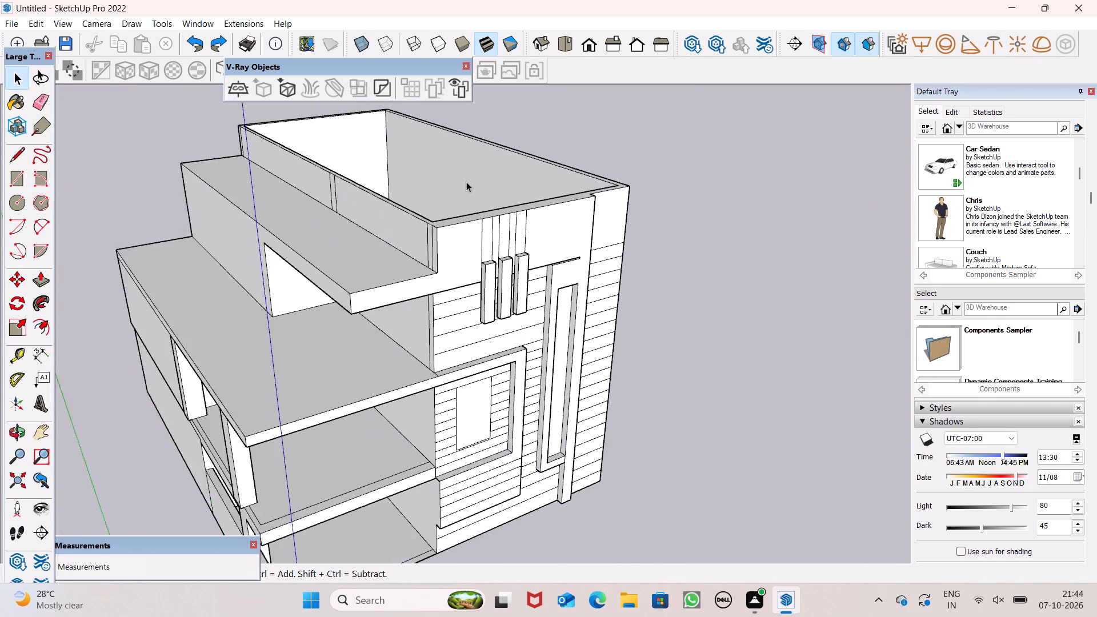
scroll(466, 182, up, 2)
middle_drag(513, 205, 455, 328)
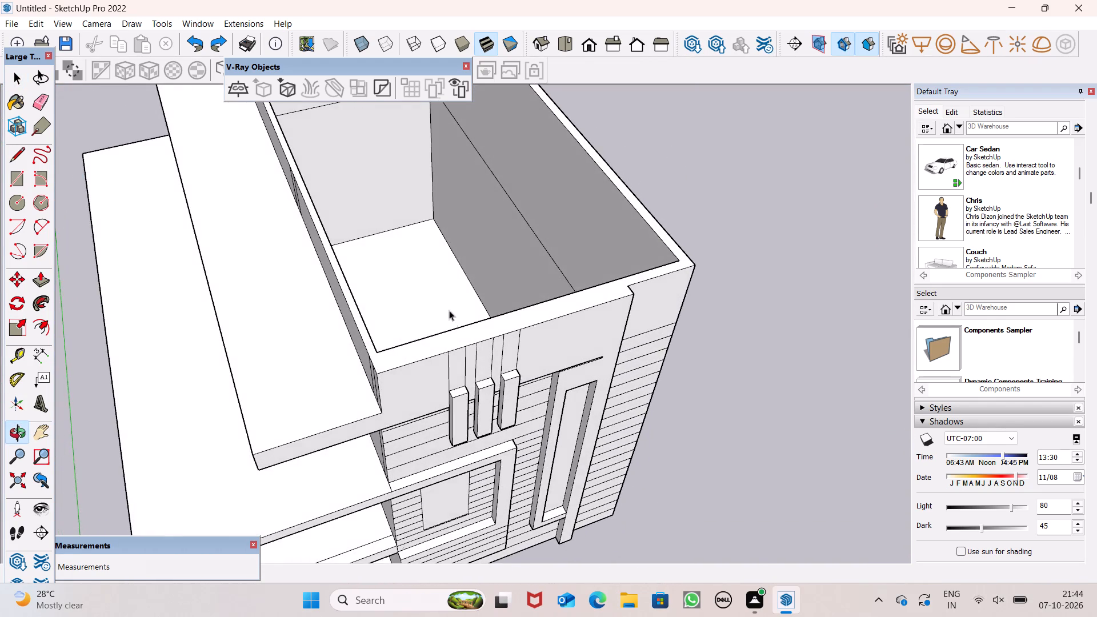
scroll(463, 302, down, 6)
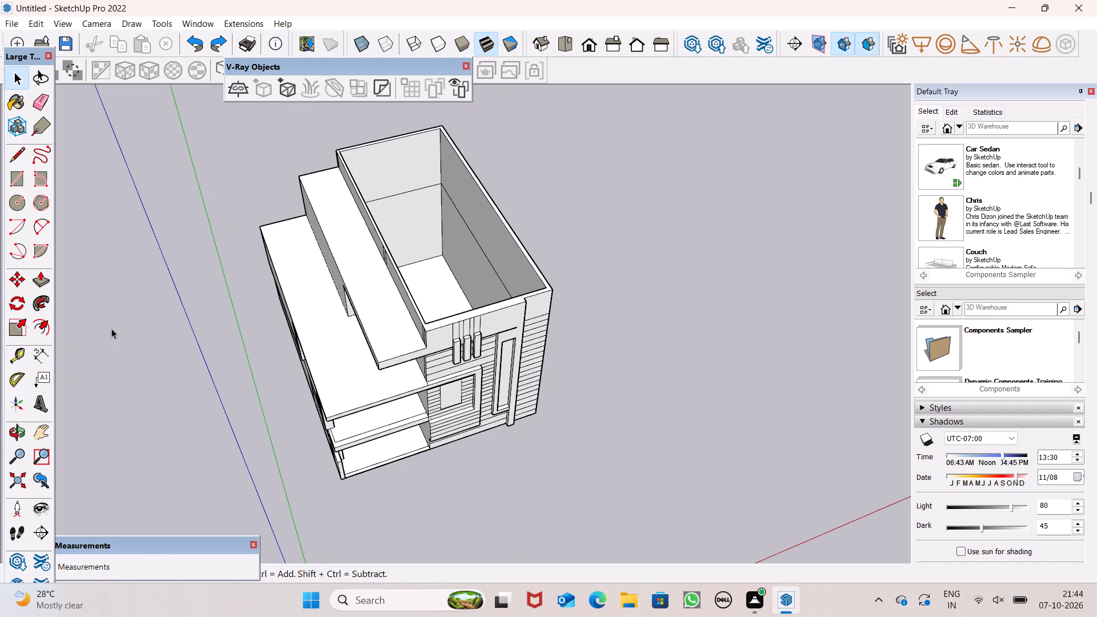
click(41, 287)
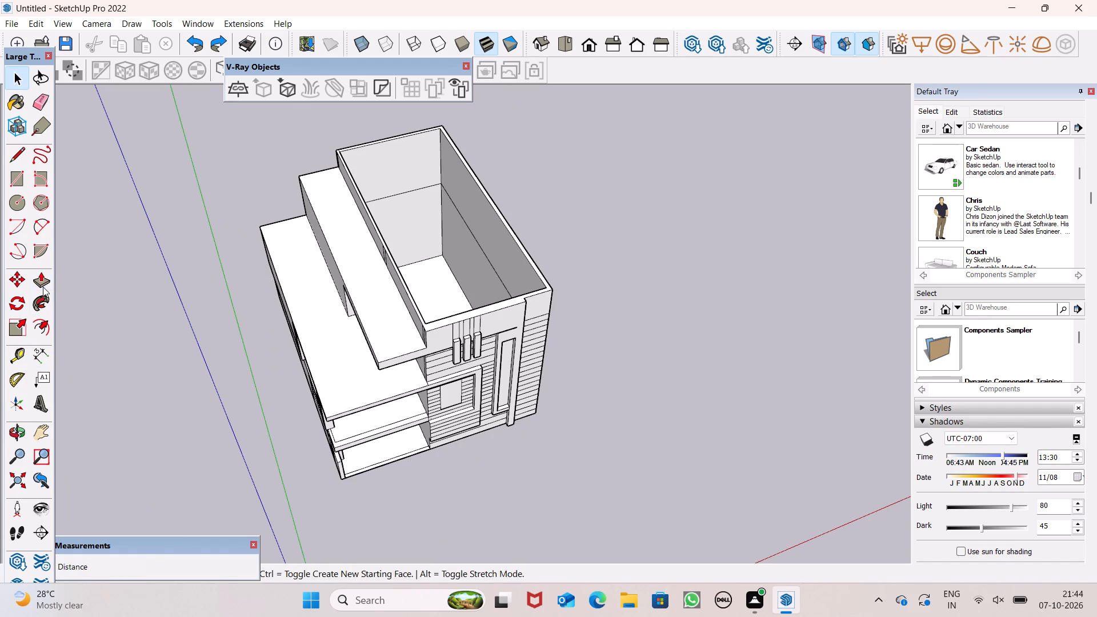
scroll(385, 302, up, 5)
drag(466, 339, 469, 322)
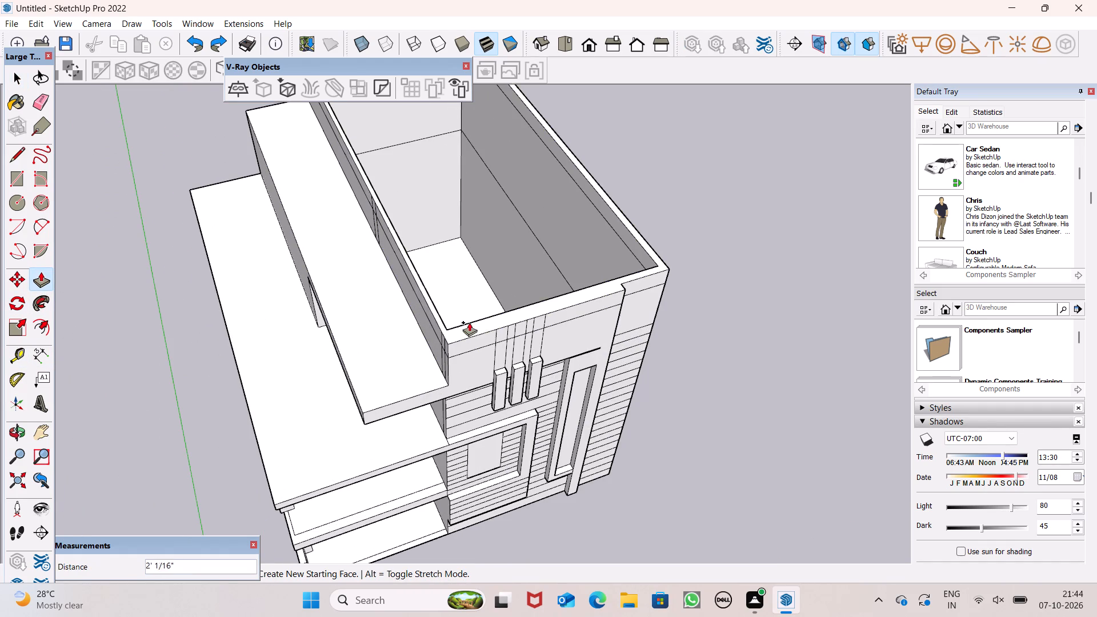
drag(469, 322, 469, 320)
key(1)
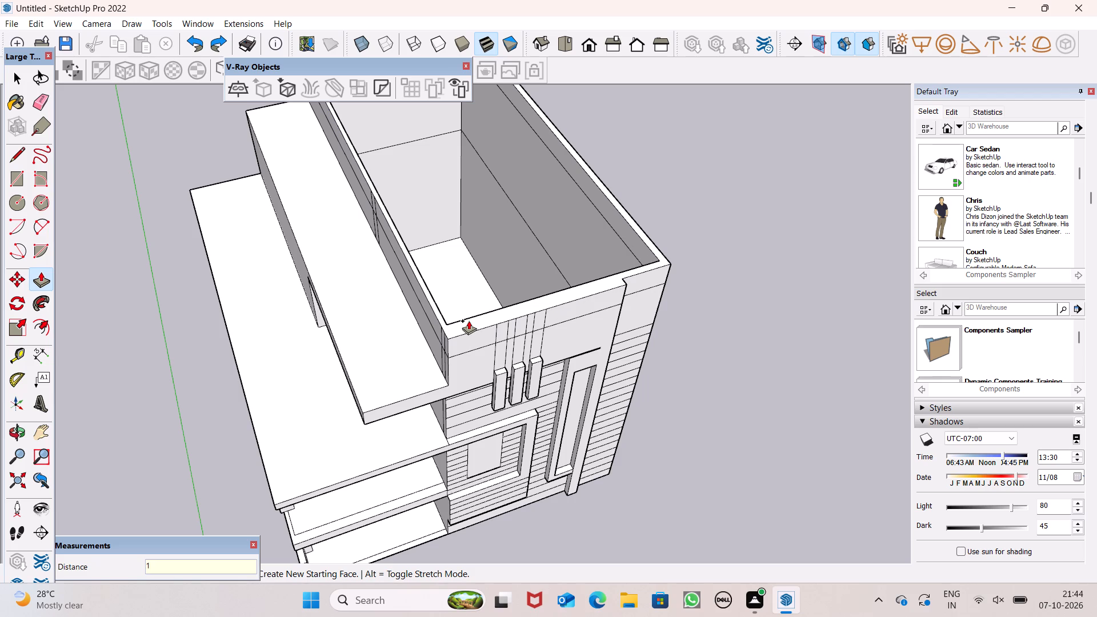
drag(469, 320, 470, 320)
key(apostrophe)
key(Return)
Erase the vertical lines above the three fins on the front wall face and on the 1' parapet band.
middle_drag(458, 344, 494, 249)
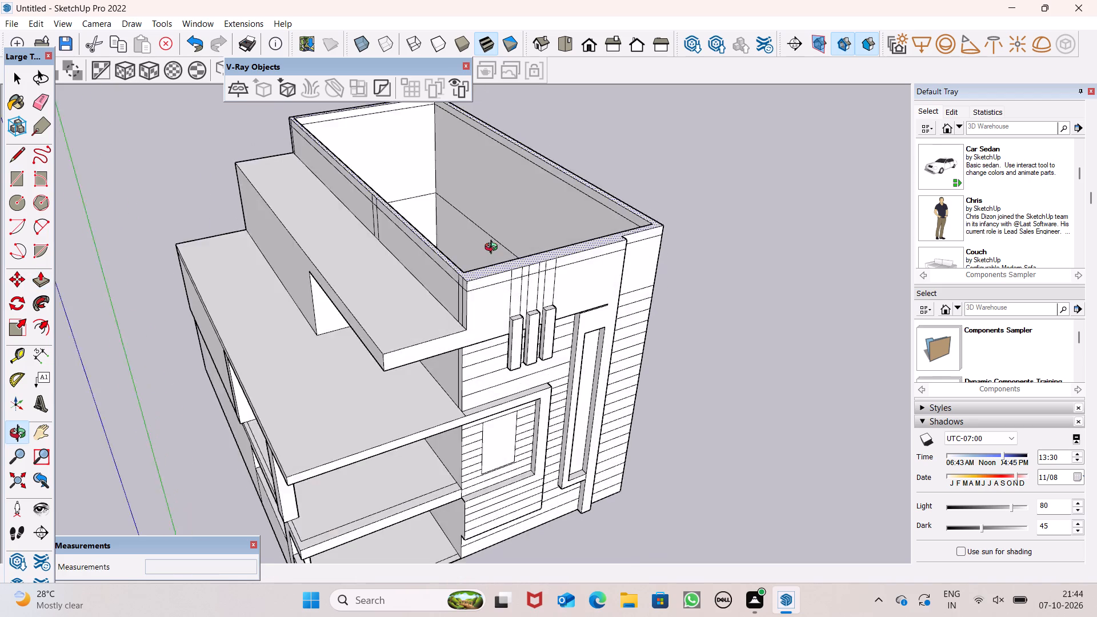
middle_drag(494, 249, 502, 218)
scroll(507, 241, up, 1)
middle_drag(490, 248, 587, 226)
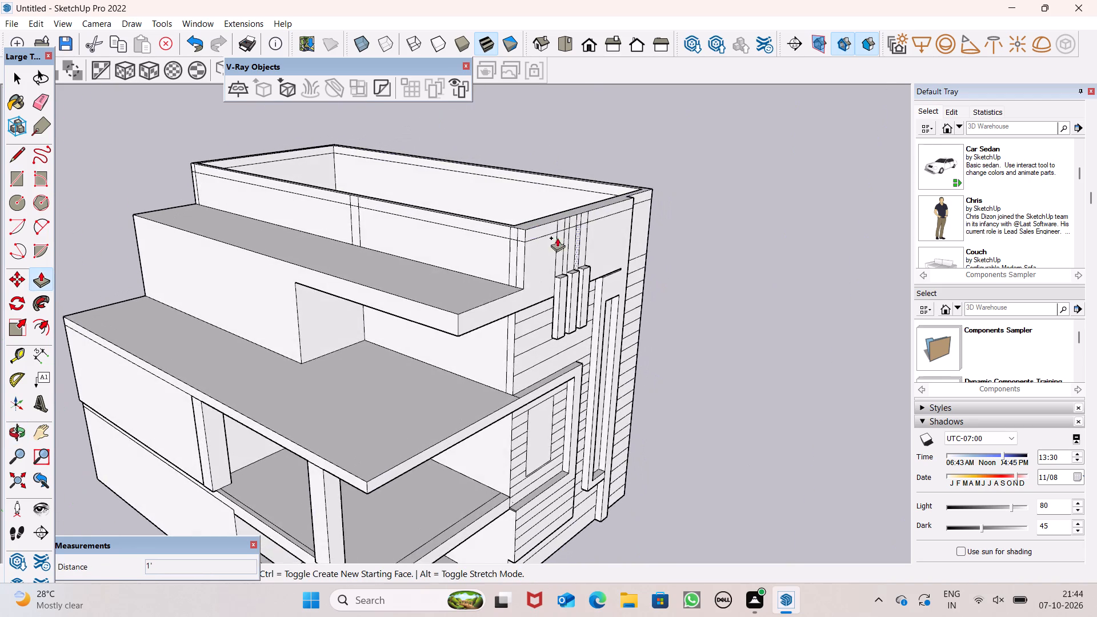
scroll(490, 245, up, 4)
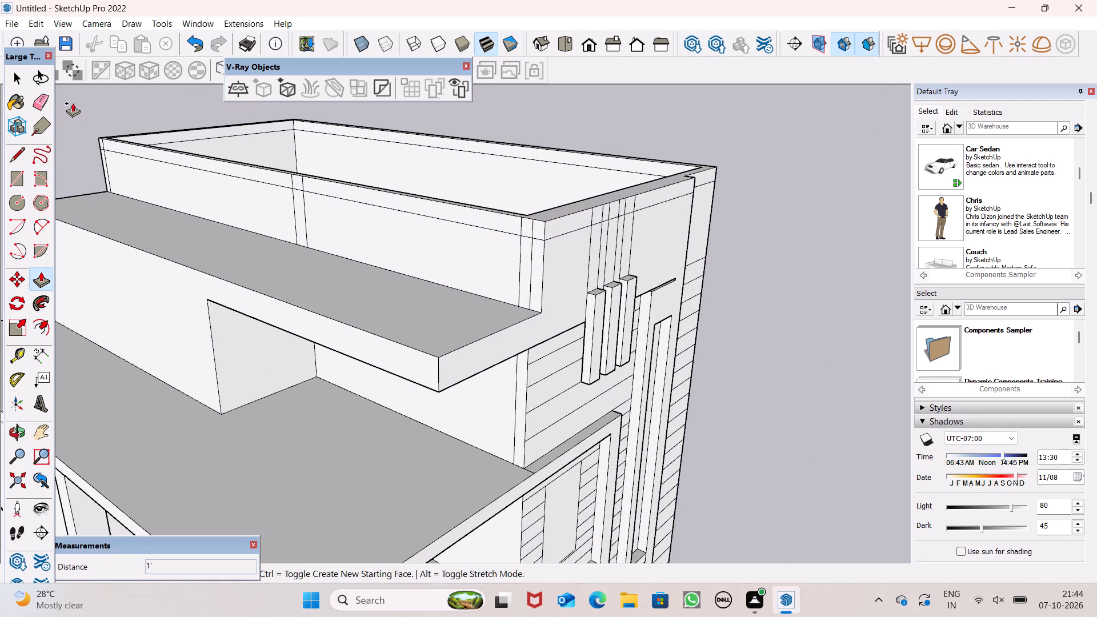
drag(43, 98, 48, 98)
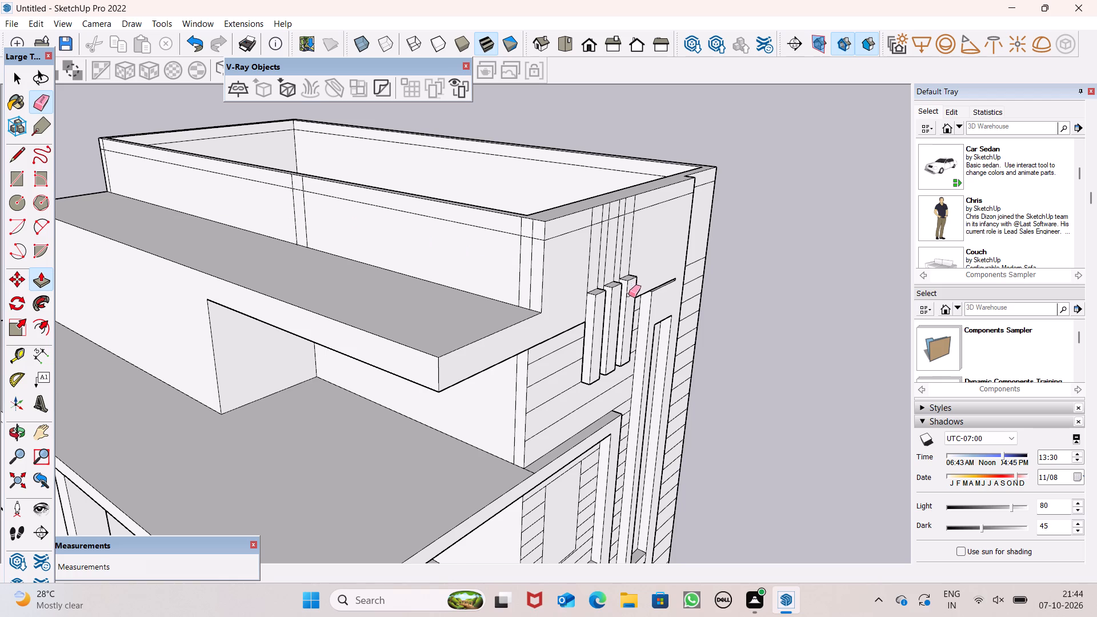
scroll(625, 298, up, 1)
scroll(547, 275, down, 1)
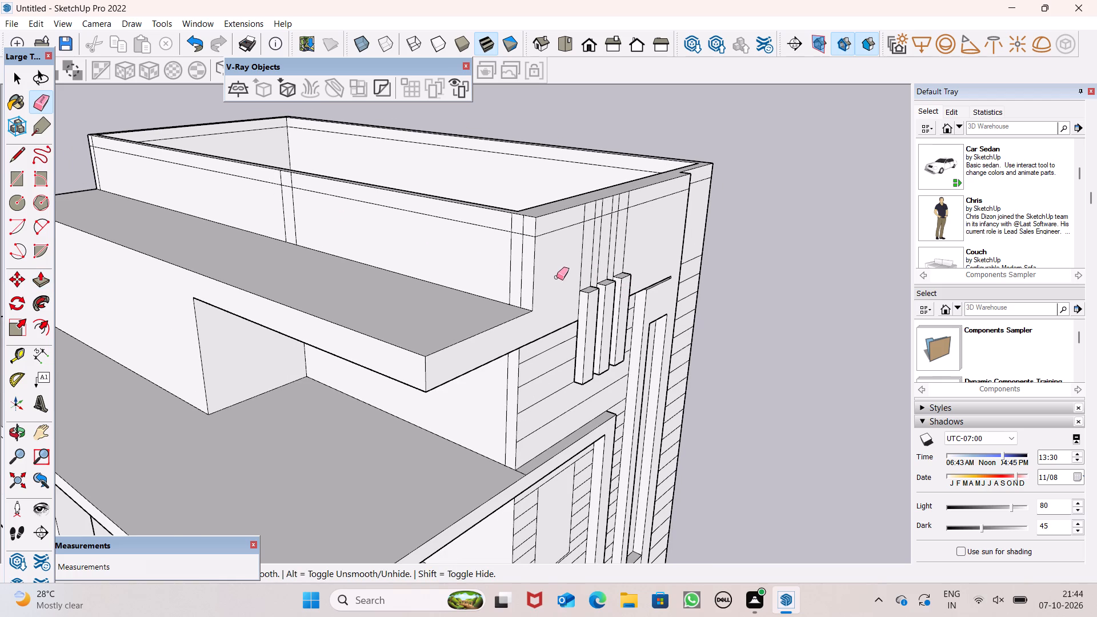
scroll(560, 277, down, 4)
middle_drag(602, 371, 538, 347)
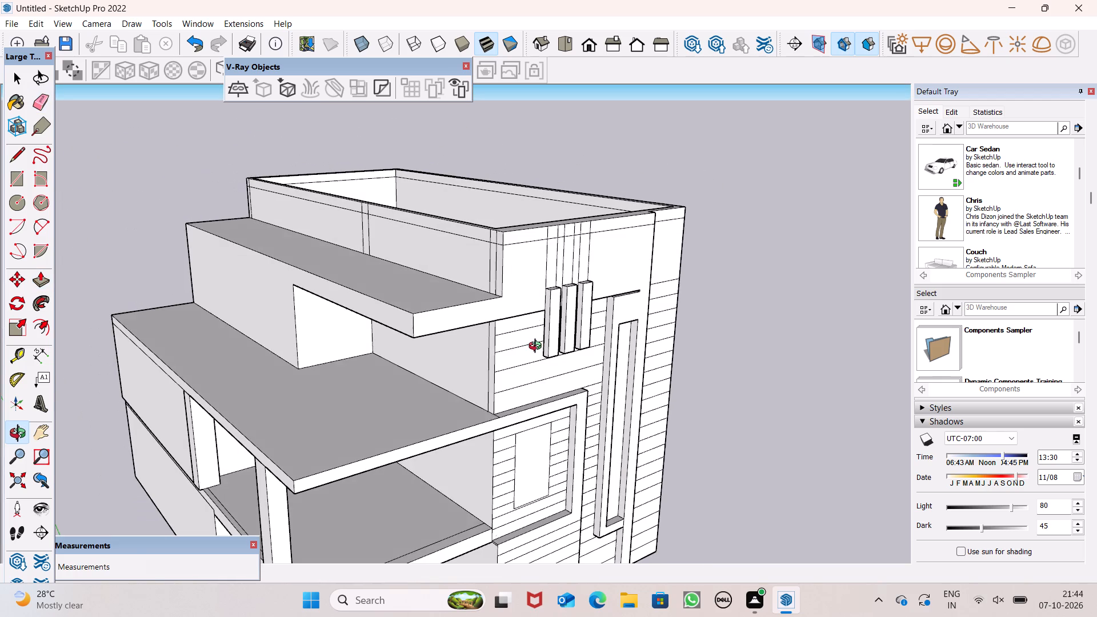
middle_drag(538, 347, 537, 347)
scroll(546, 275, up, 4)
drag(542, 265, 551, 265)
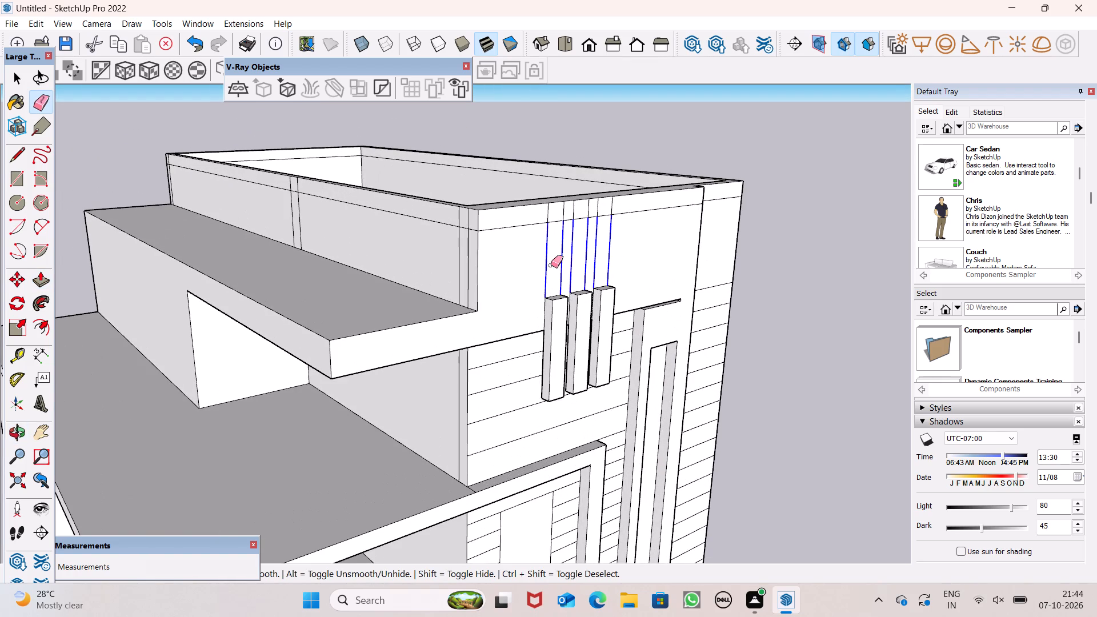
drag(551, 265, 591, 252)
drag(548, 209, 607, 207)
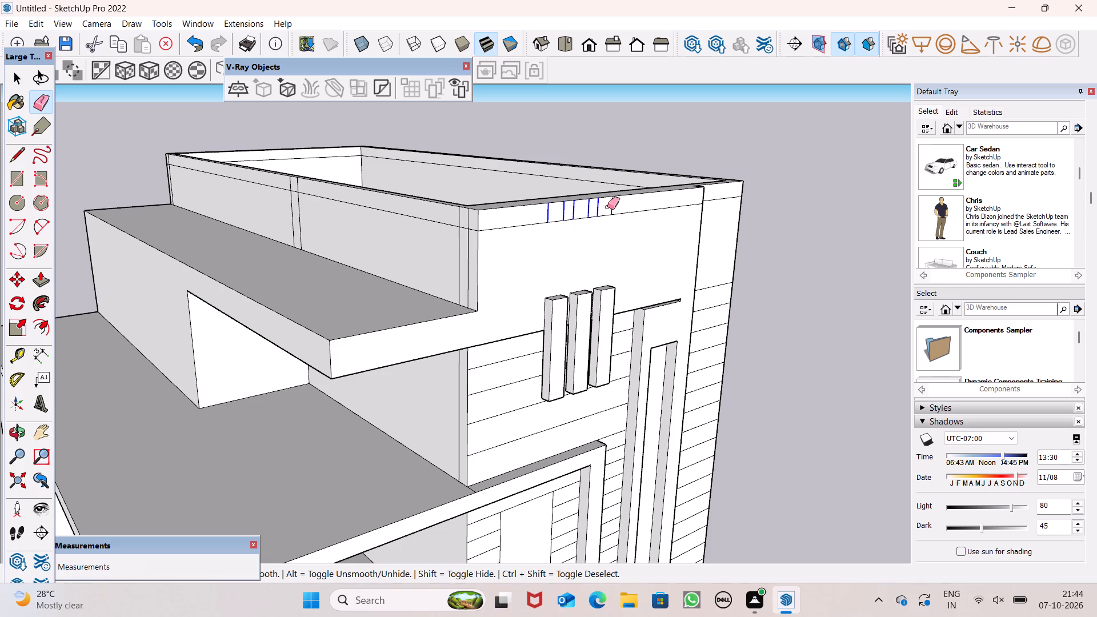
drag(607, 207, 623, 205)
Erase the two pairs of vertical lines on the parapet's side wall above the roof slab, below the top band.
middle_drag(515, 250, 644, 258)
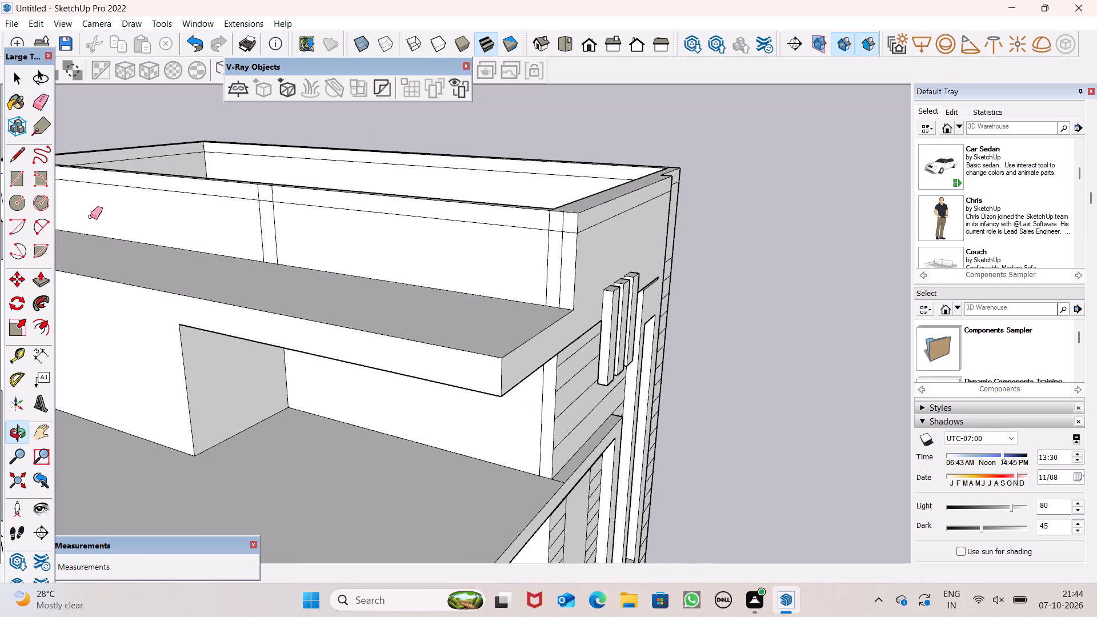
drag(250, 227, 562, 279)
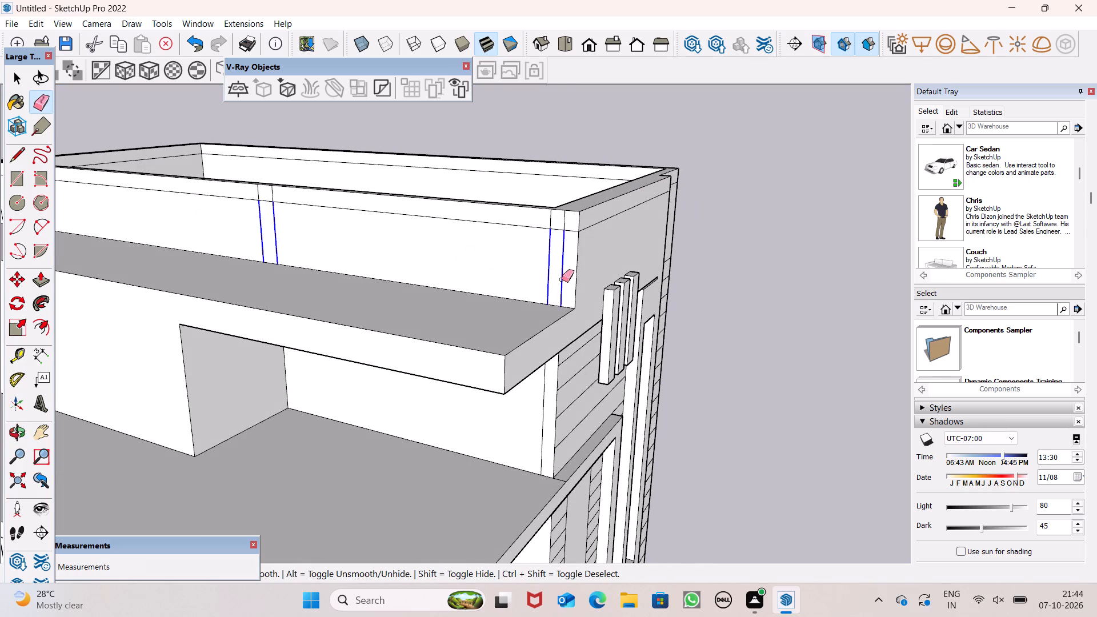
drag(562, 279, 561, 279)
Examine the parapet, fins and overhanging roof slab from the front, from below and from above.
scroll(313, 255, down, 4)
middle_drag(455, 326, 361, 313)
scroll(362, 313, up, 1)
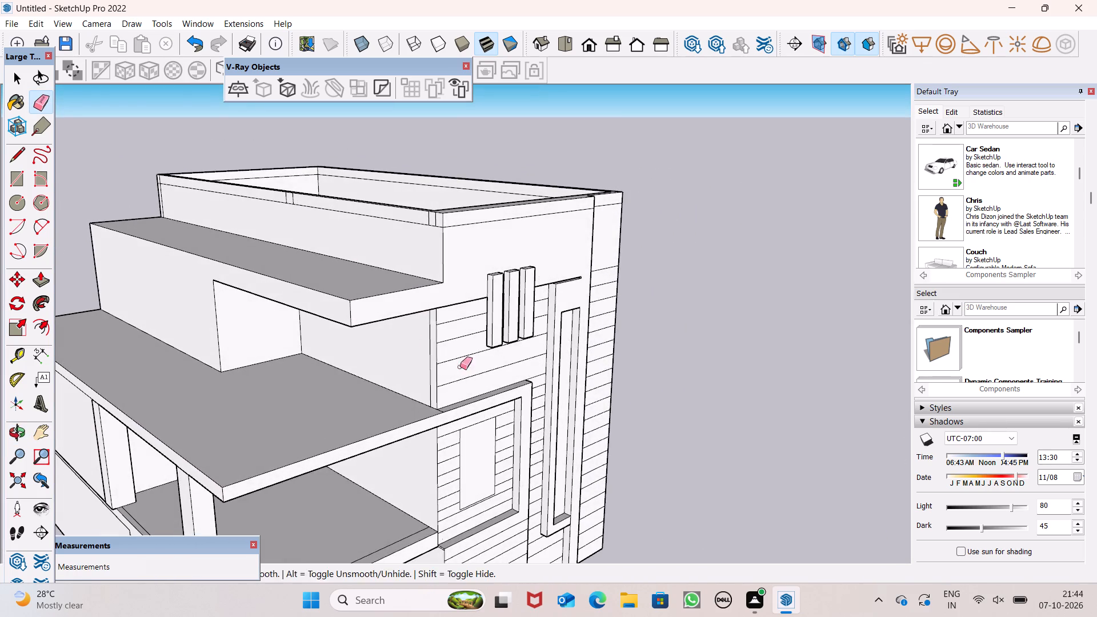
middle_drag(464, 371, 425, 274)
scroll(460, 287, up, 1)
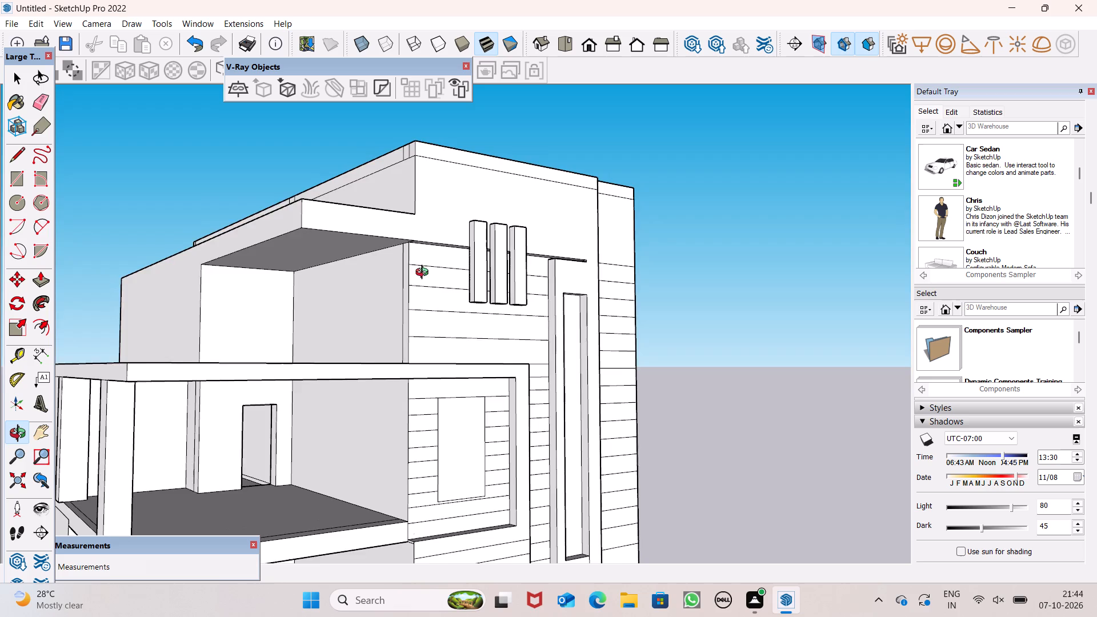
middle_drag(425, 274, 419, 262)
middle_drag(421, 229, 422, 245)
scroll(423, 217, up, 3)
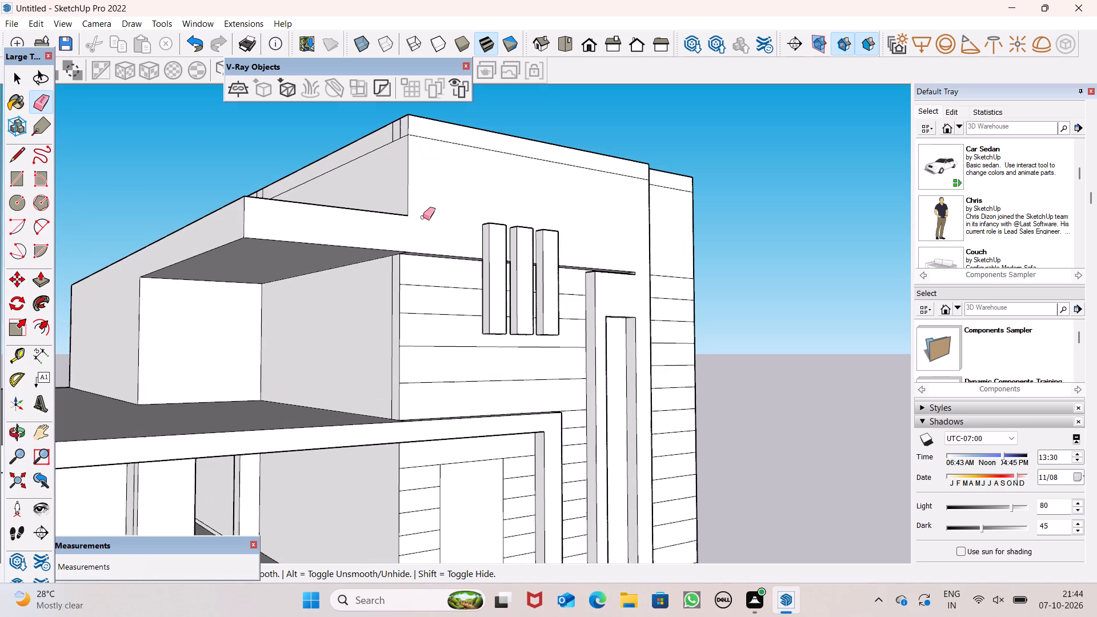
middle_drag(422, 270, 350, 319)
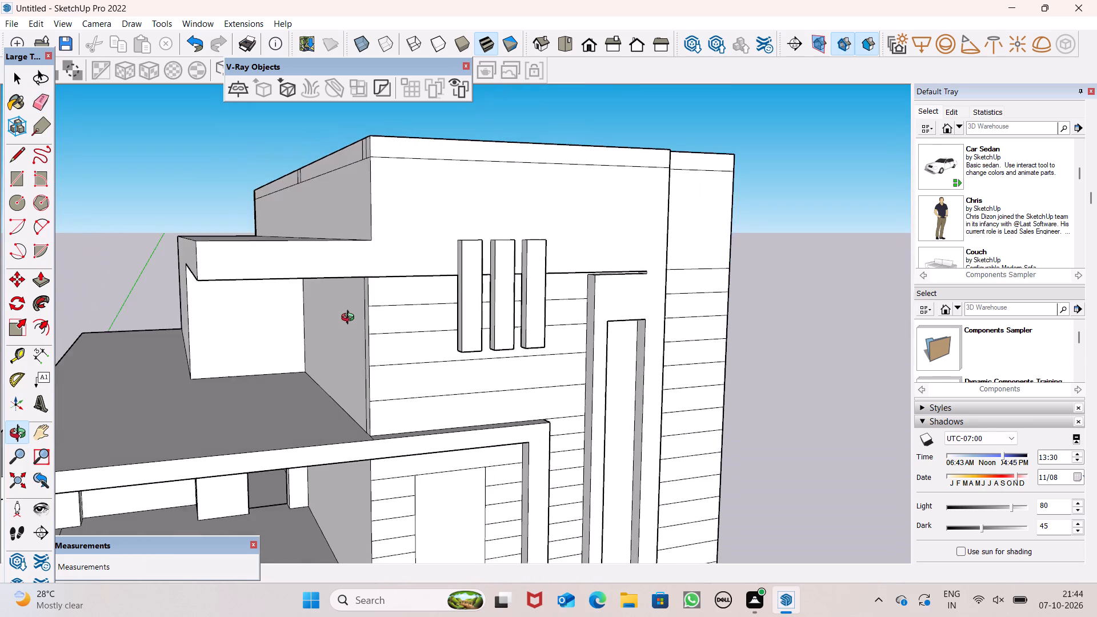
middle_drag(350, 319, 343, 302)
middle_drag(361, 257, 336, 316)
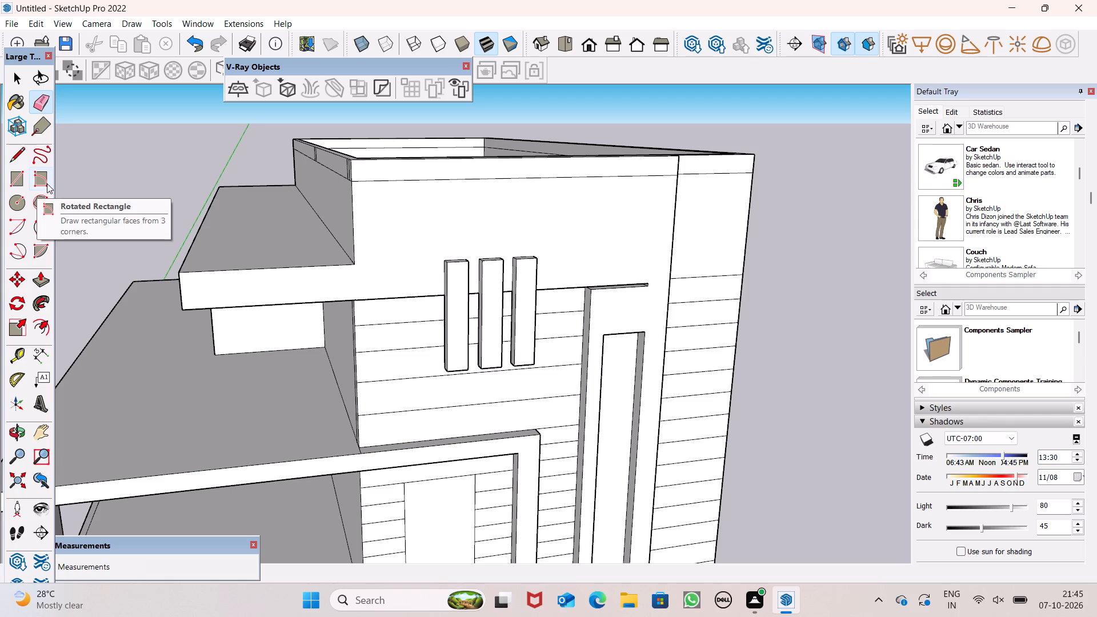
scroll(0, 202, down, 1)
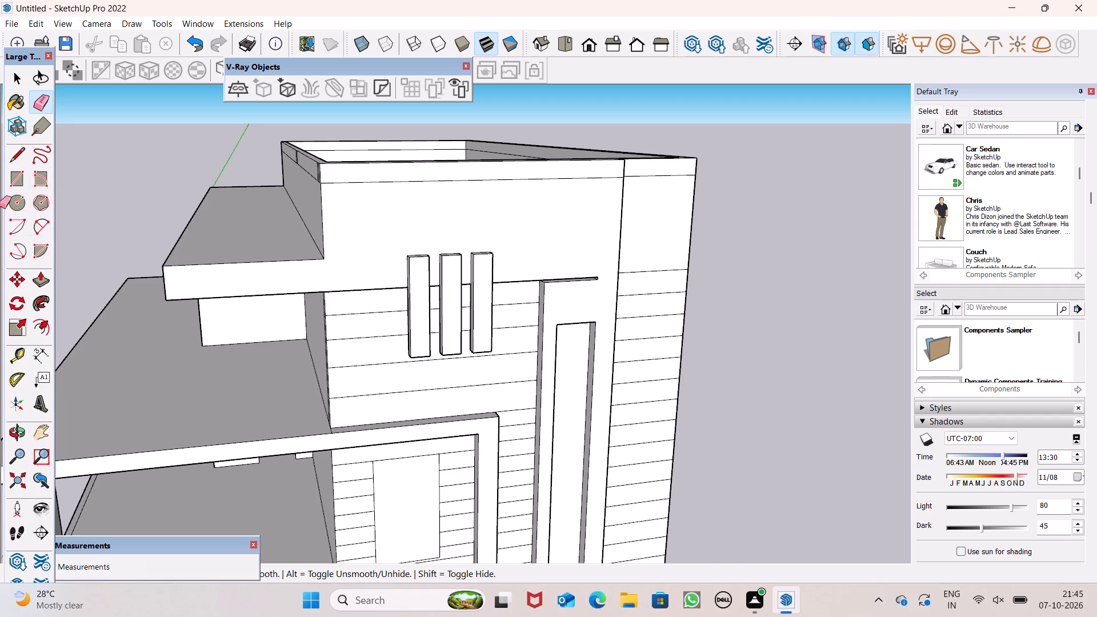
scroll(0, 203, down, 3)
middle_drag(51, 210, 121, 267)
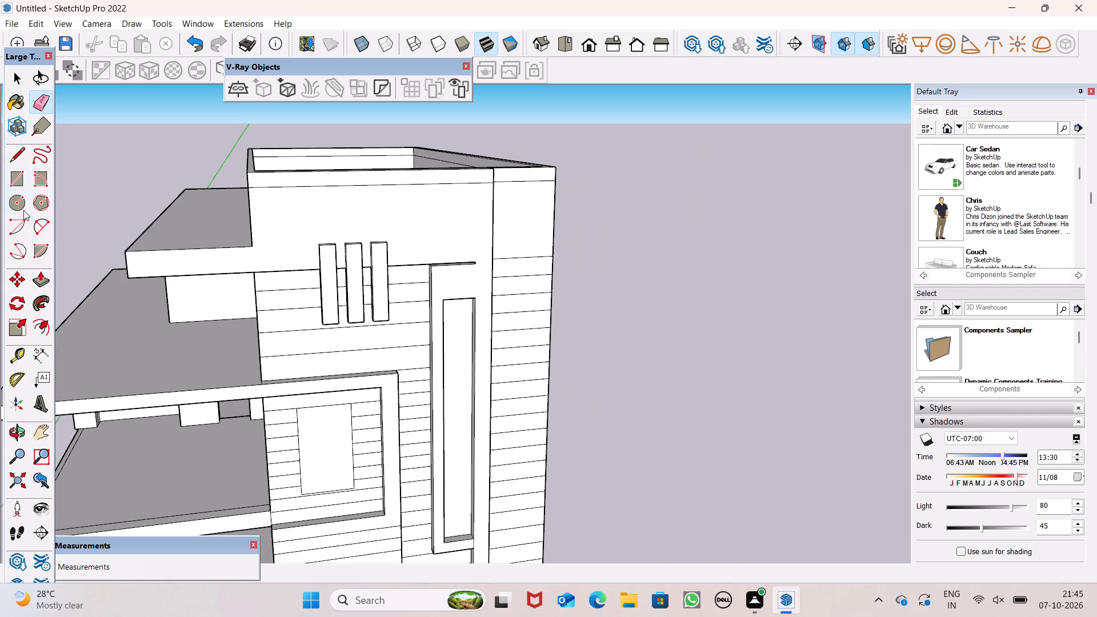
drag(47, 279, 57, 278)
Erase the two pairs of short vertical lines on the outer side face of the parapet's top band, near the front corner and midway along.
middle_drag(315, 202, 537, 303)
scroll(533, 306, up, 1)
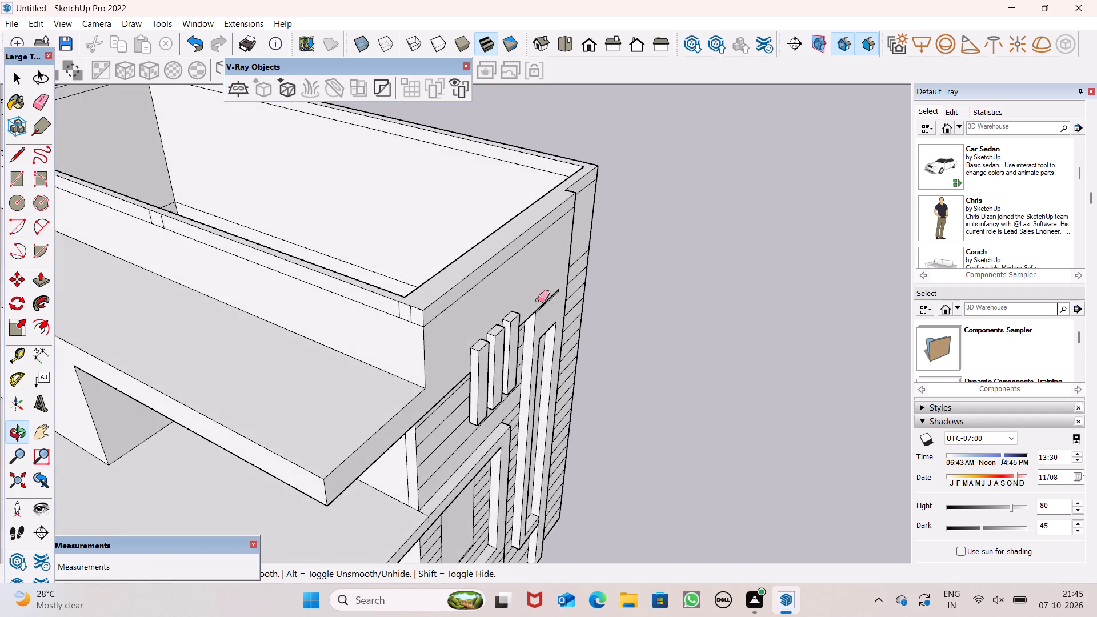
scroll(507, 300, up, 4)
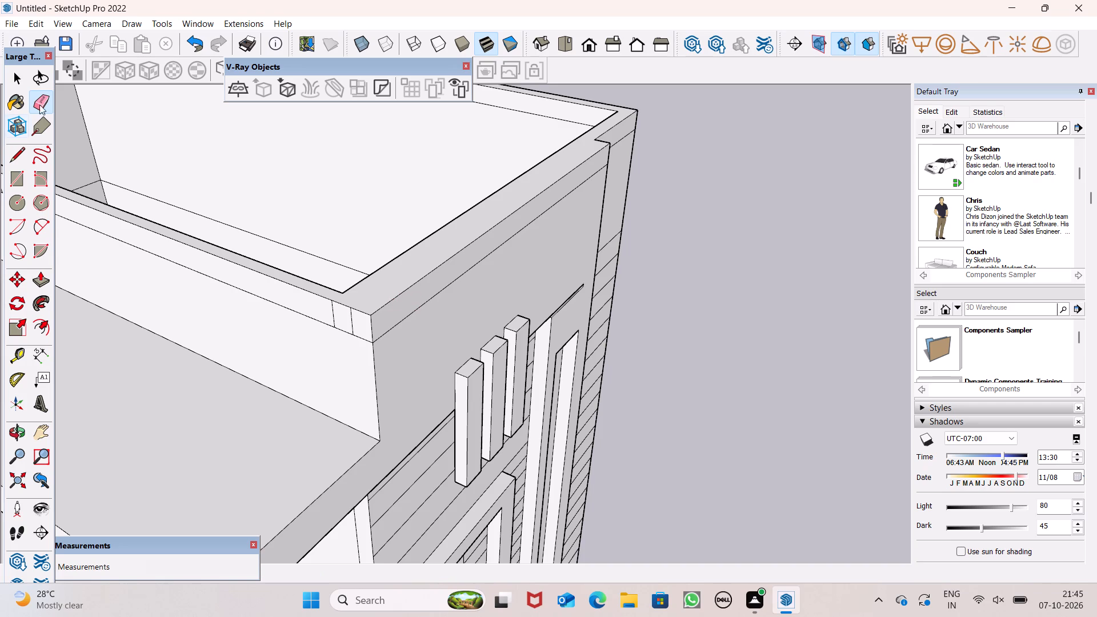
click(42, 103)
scroll(357, 330, up, 5)
drag(347, 320, 360, 322)
drag(360, 322, 319, 307)
scroll(438, 273, down, 9)
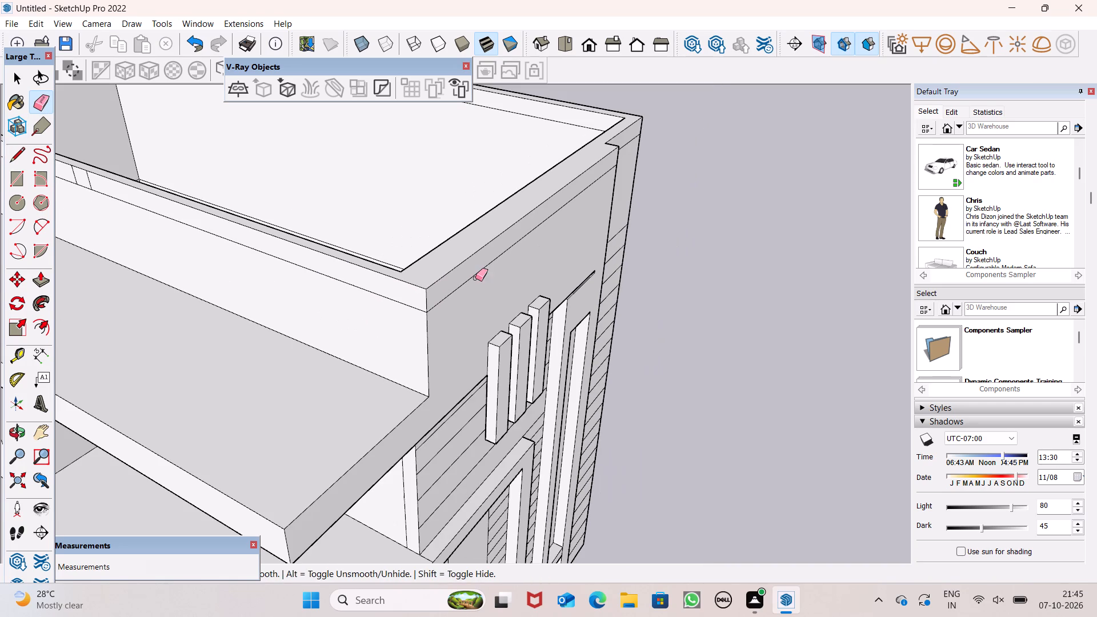
scroll(152, 196, up, 7)
drag(138, 195, 113, 185)
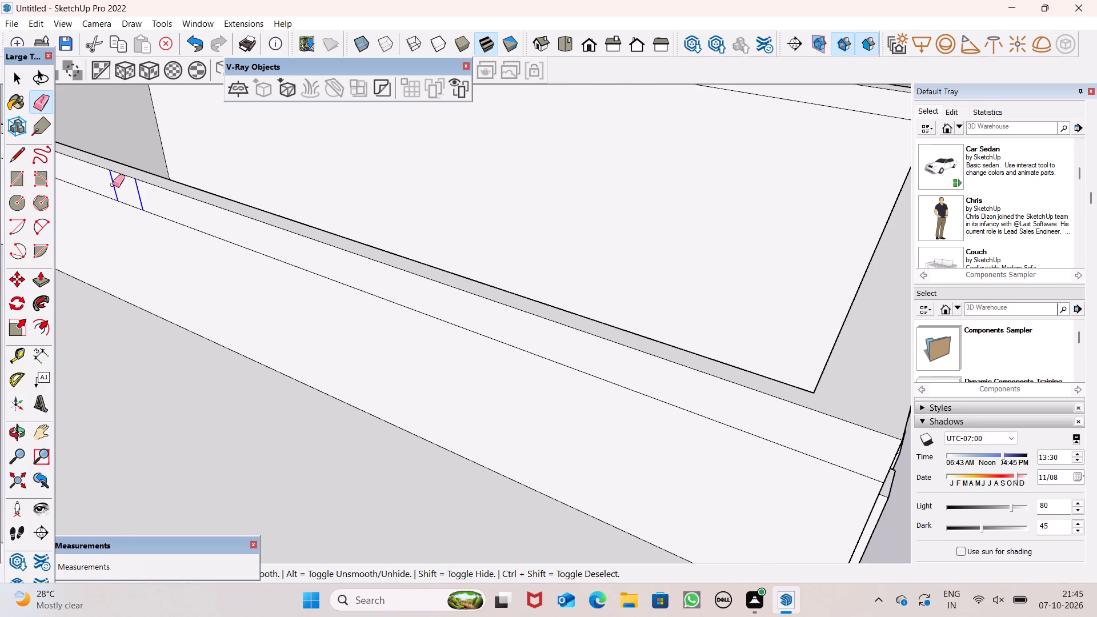
drag(113, 185, 110, 183)
scroll(335, 201, down, 11)
Erase the vertical line near the rear end of the parapet's side wall, on both the top band and the wall below.
scroll(116, 134, up, 3)
scroll(167, 153, down, 1)
scroll(170, 154, up, 7)
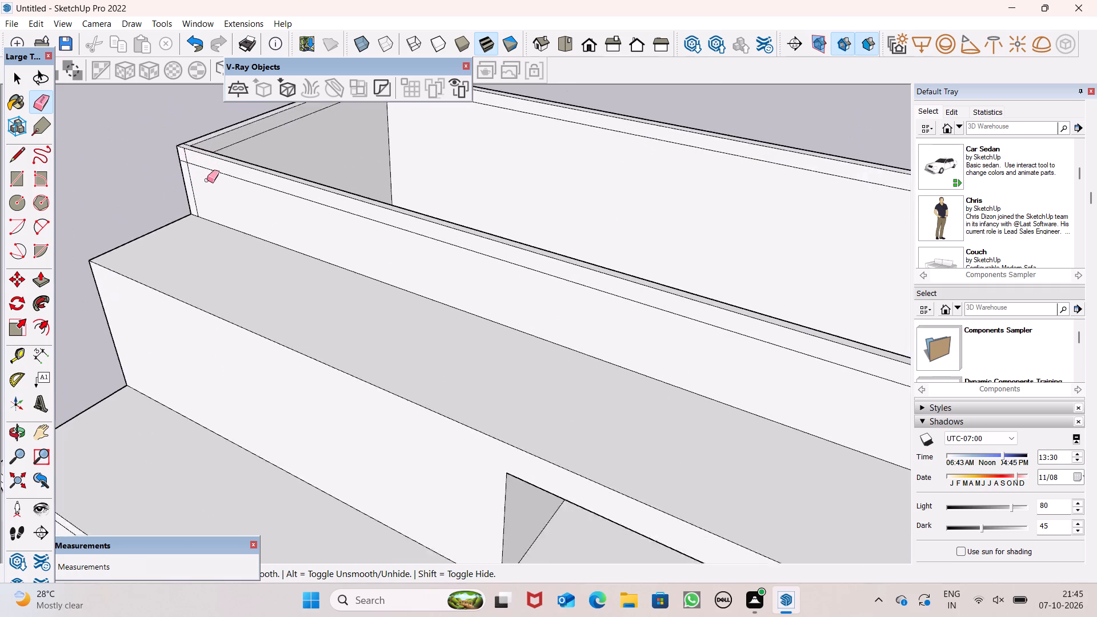
scroll(207, 180, up, 10)
scroll(158, 143, up, 4)
drag(159, 120, 146, 115)
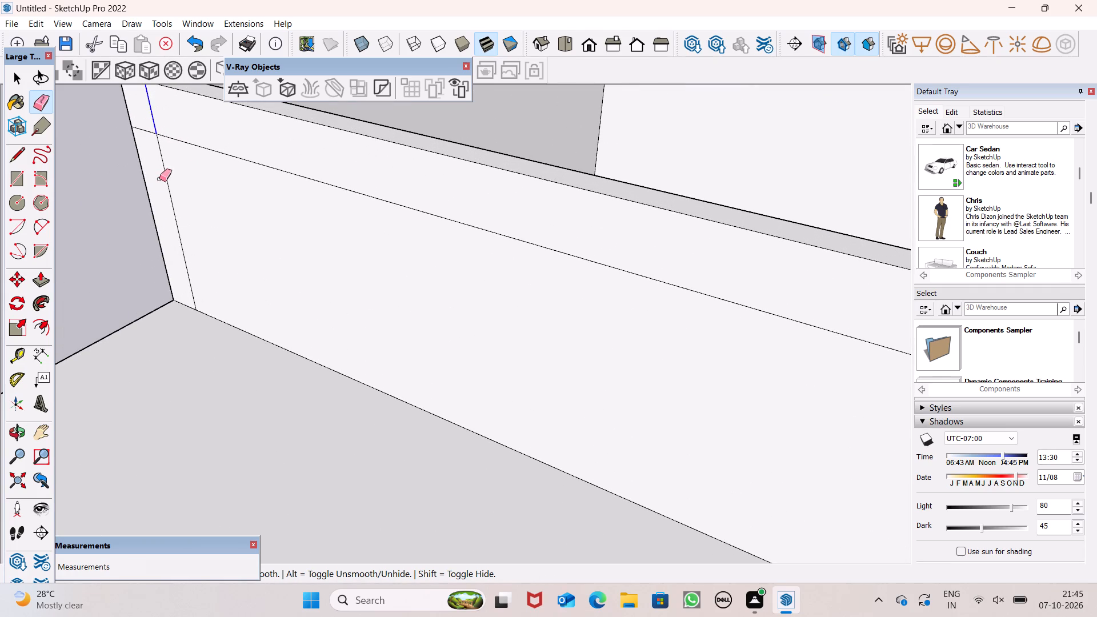
click(167, 183)
scroll(202, 157, down, 13)
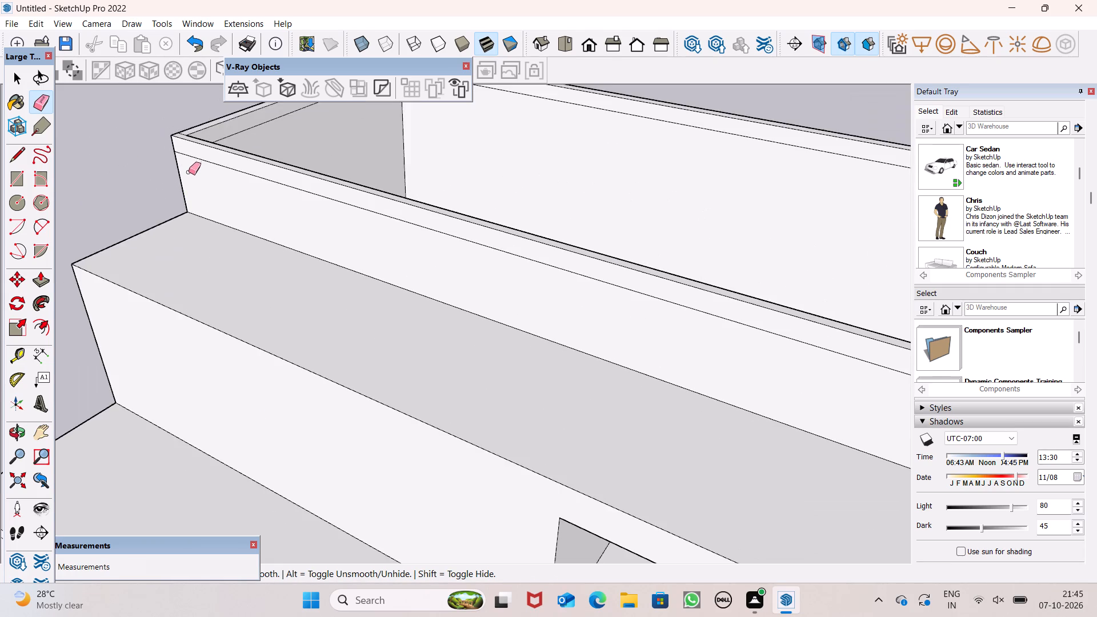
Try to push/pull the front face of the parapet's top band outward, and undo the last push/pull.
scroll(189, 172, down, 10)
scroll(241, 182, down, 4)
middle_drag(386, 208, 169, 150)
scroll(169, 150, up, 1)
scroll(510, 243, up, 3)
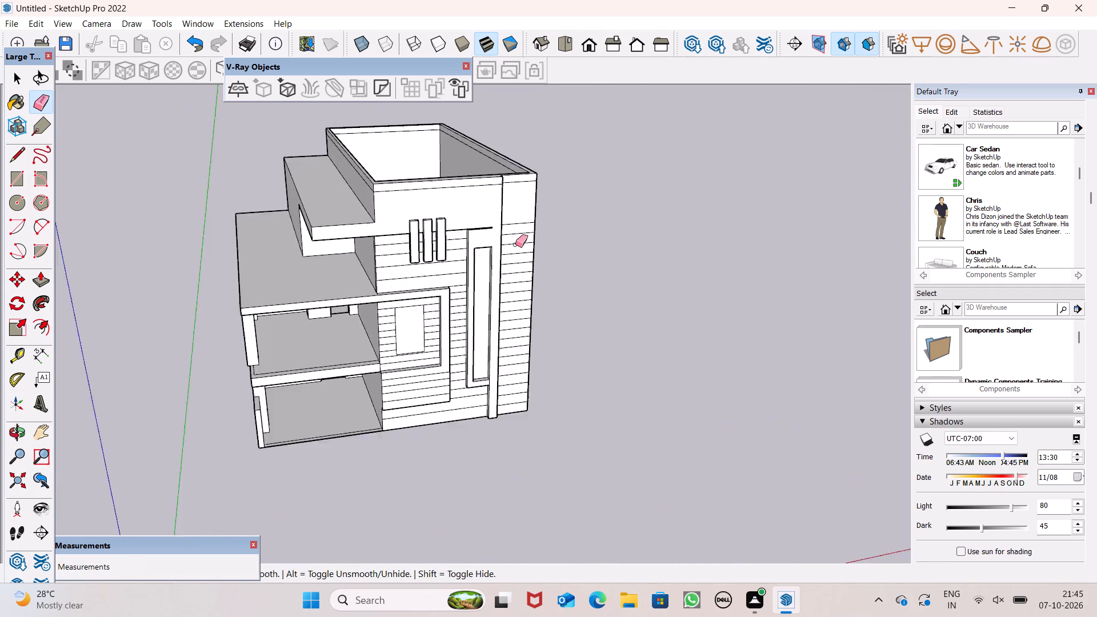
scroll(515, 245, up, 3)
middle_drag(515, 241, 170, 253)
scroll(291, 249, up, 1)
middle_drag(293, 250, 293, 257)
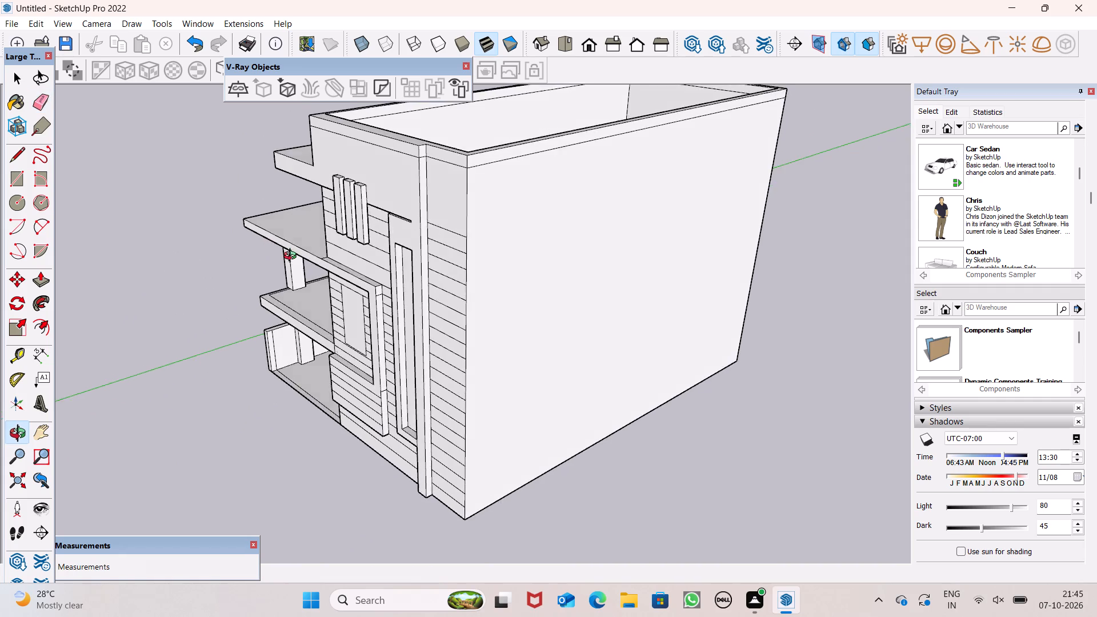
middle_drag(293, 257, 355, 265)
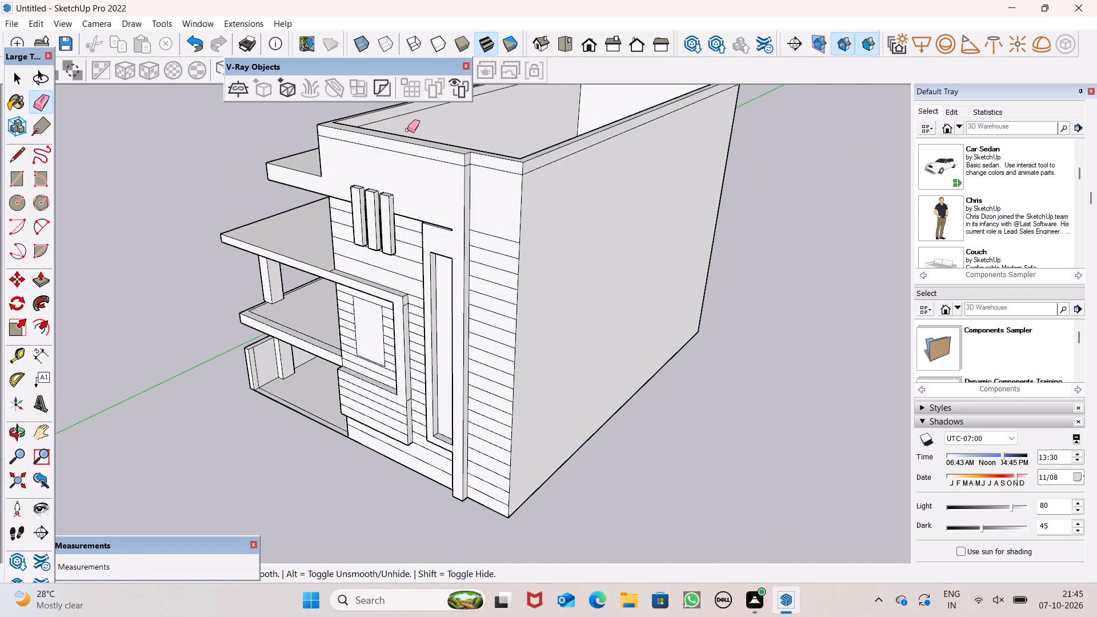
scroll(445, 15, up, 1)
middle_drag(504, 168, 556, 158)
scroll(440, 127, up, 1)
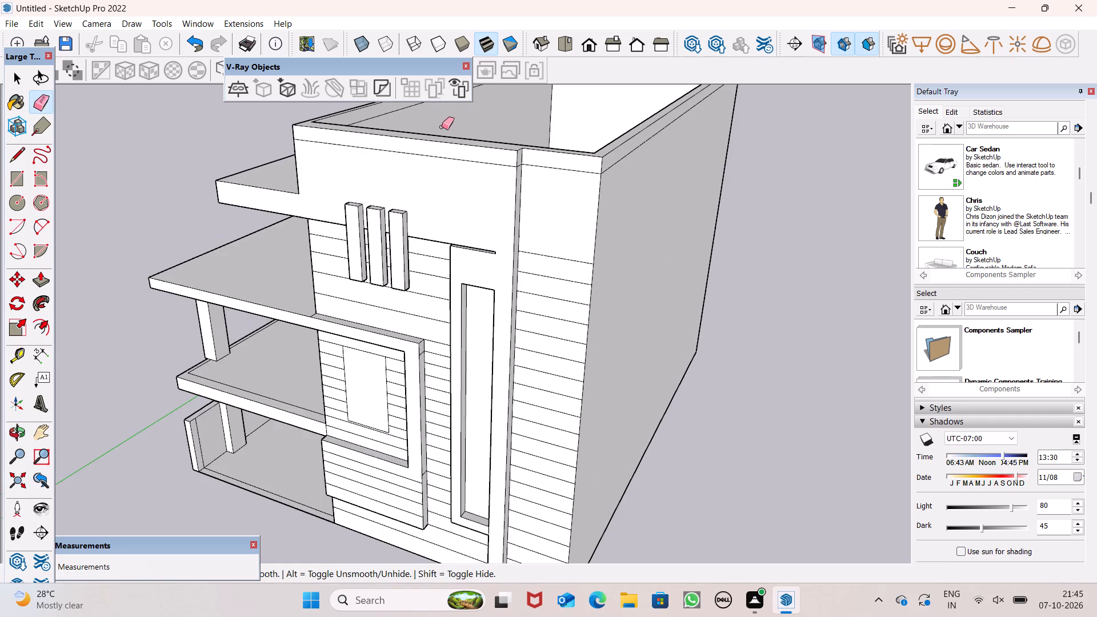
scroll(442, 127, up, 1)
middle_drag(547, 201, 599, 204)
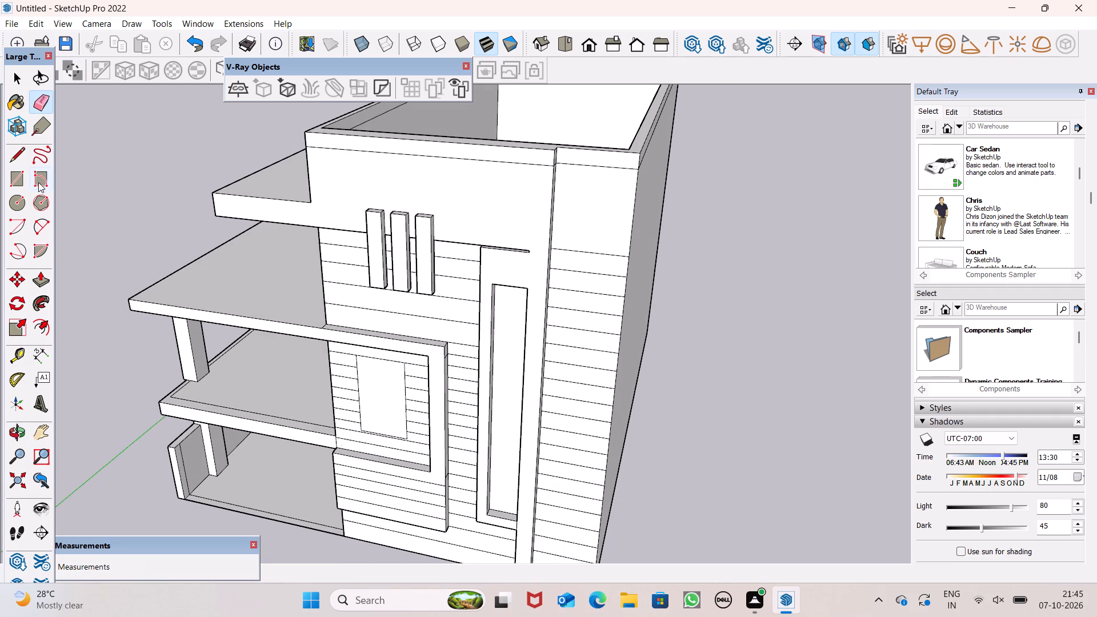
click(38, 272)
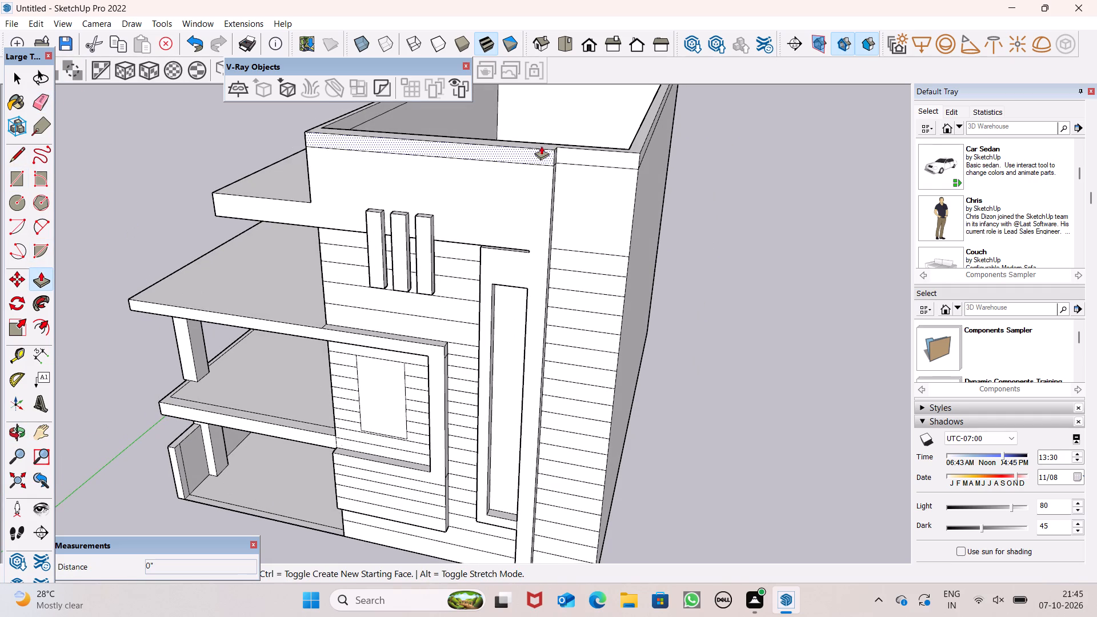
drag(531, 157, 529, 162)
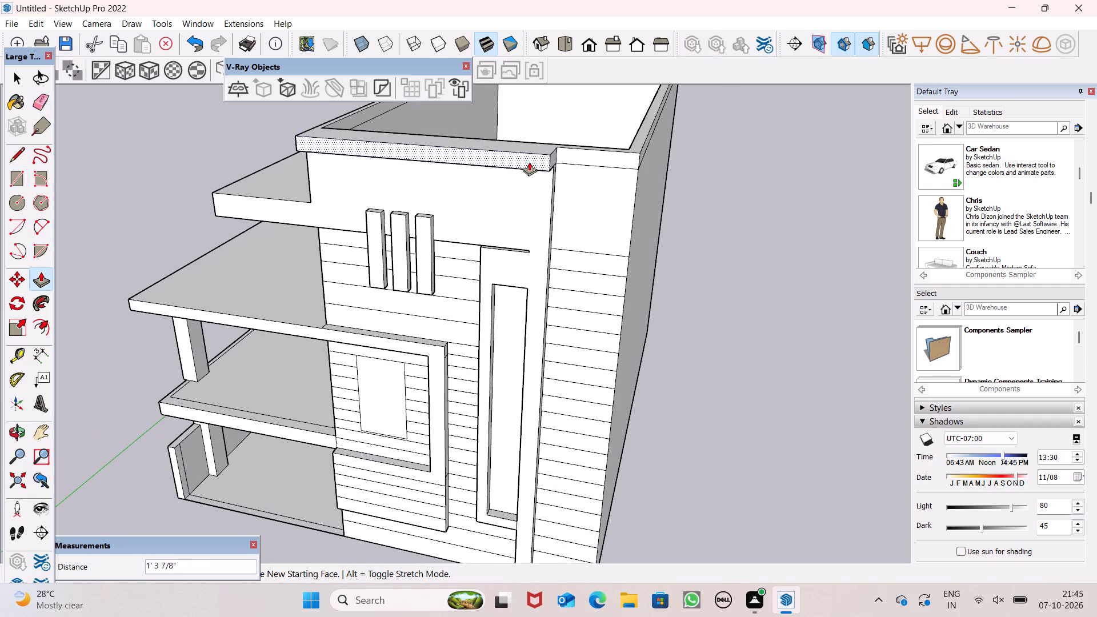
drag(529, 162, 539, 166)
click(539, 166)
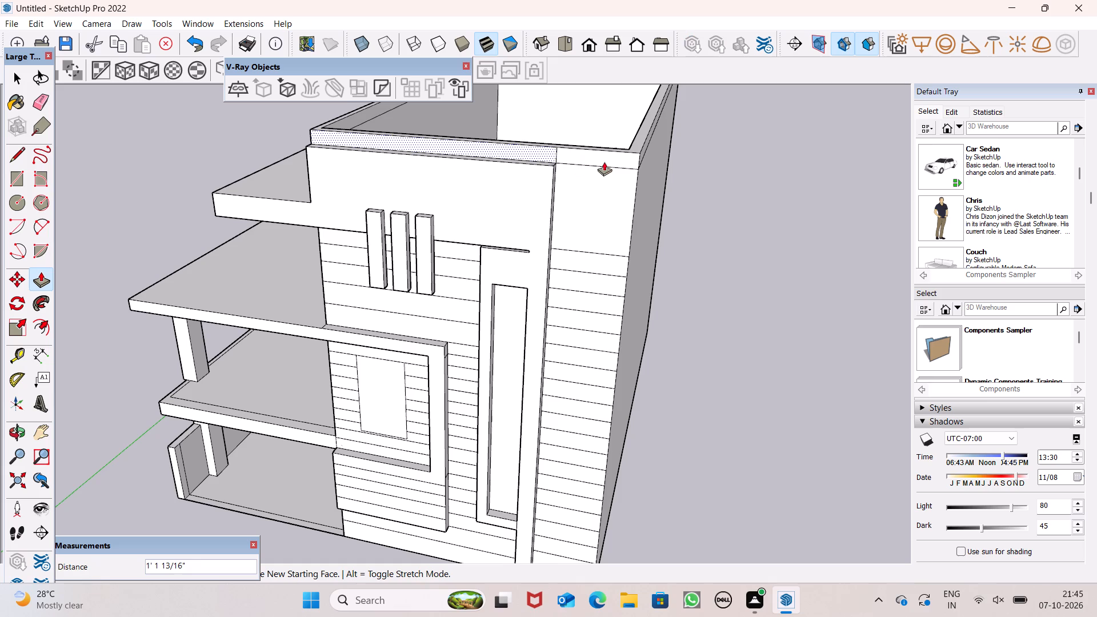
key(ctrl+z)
Pull the front band face above the fins out about 4 5/8", and the adjacent corner section about 1' 1 15/16", flush with it.
middle_drag(573, 170, 521, 203)
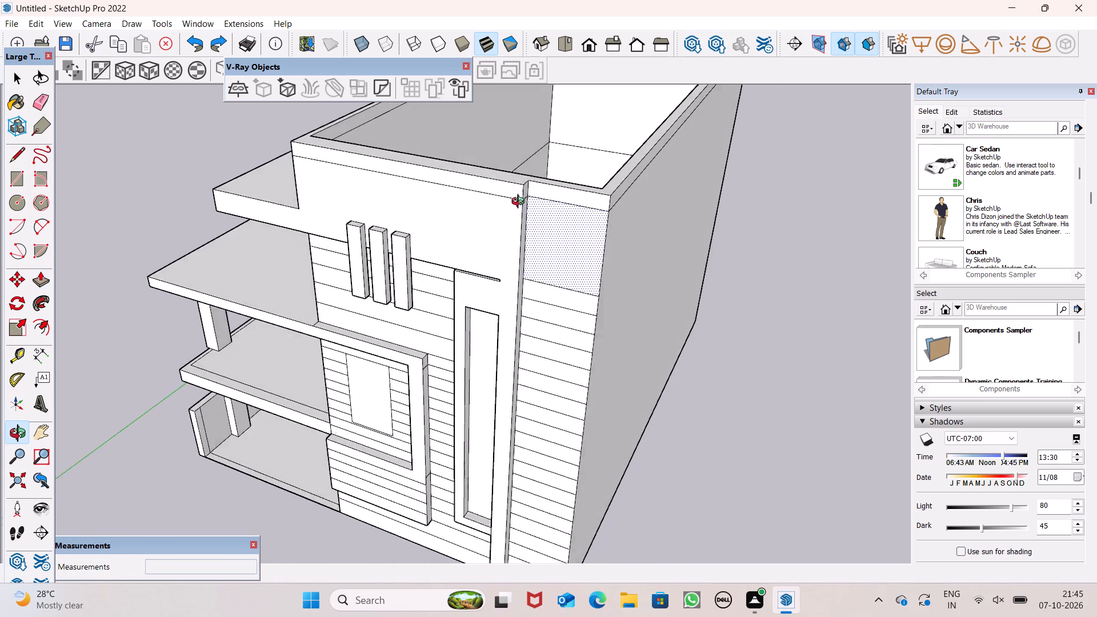
middle_drag(521, 203, 518, 203)
scroll(519, 203, up, 6)
drag(506, 191, 501, 195)
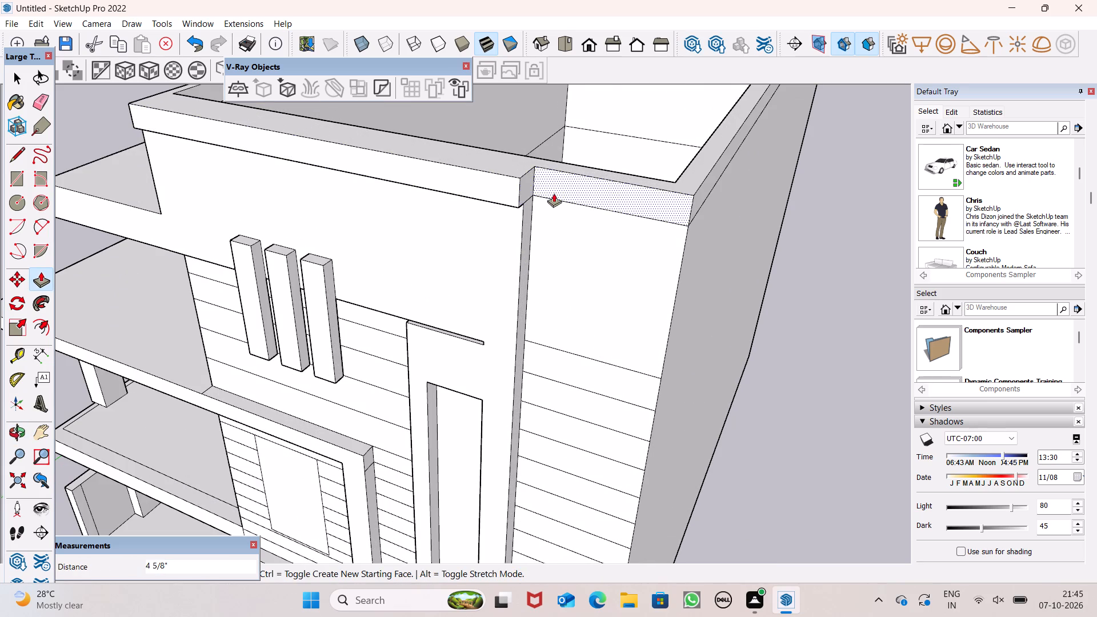
drag(554, 190, 502, 194)
Pull the parapet band's side face out about 8' 1 7/16" over the overhanging roof slab.
scroll(504, 185, down, 4)
middle_drag(536, 210, 602, 201)
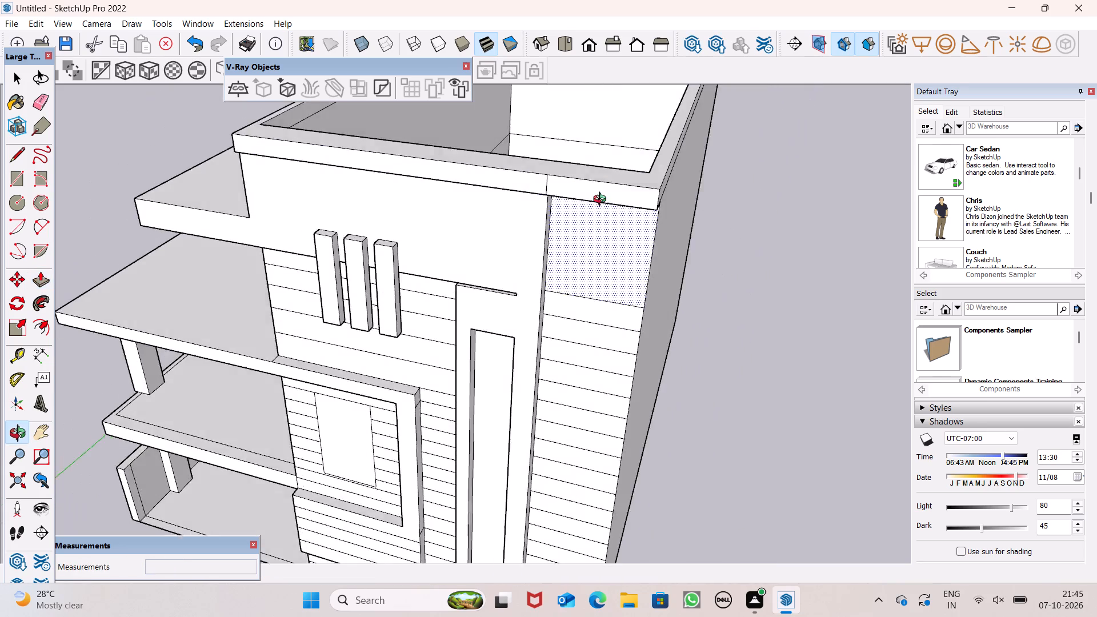
middle_drag(602, 201, 741, 194)
scroll(379, 126, down, 8)
middle_drag(363, 141, 524, 151)
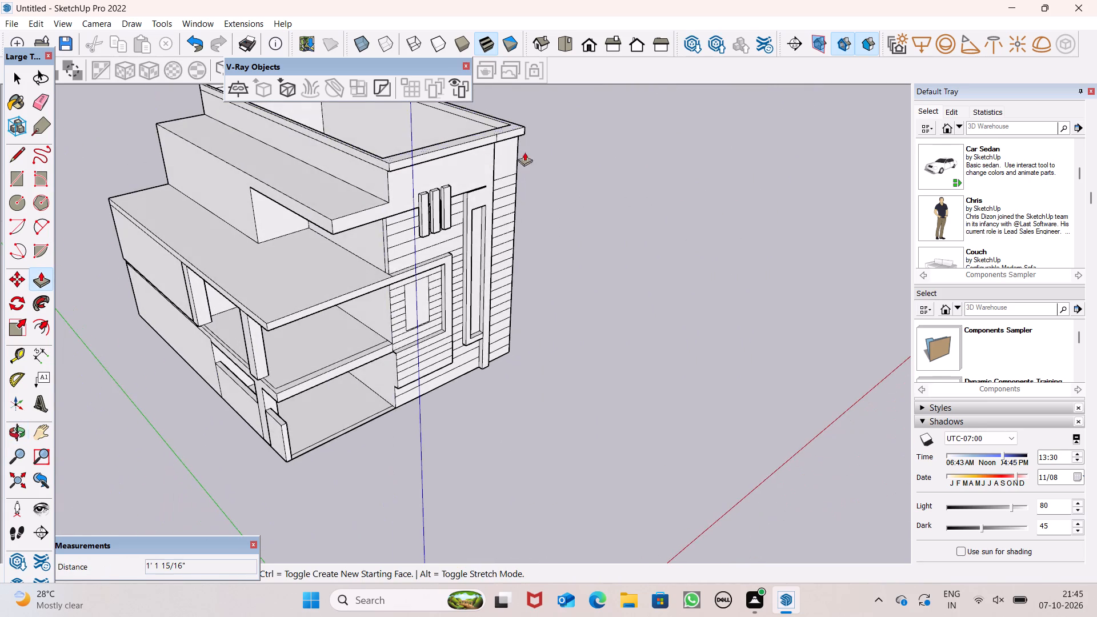
scroll(286, 171, up, 4)
drag(441, 158, 403, 171)
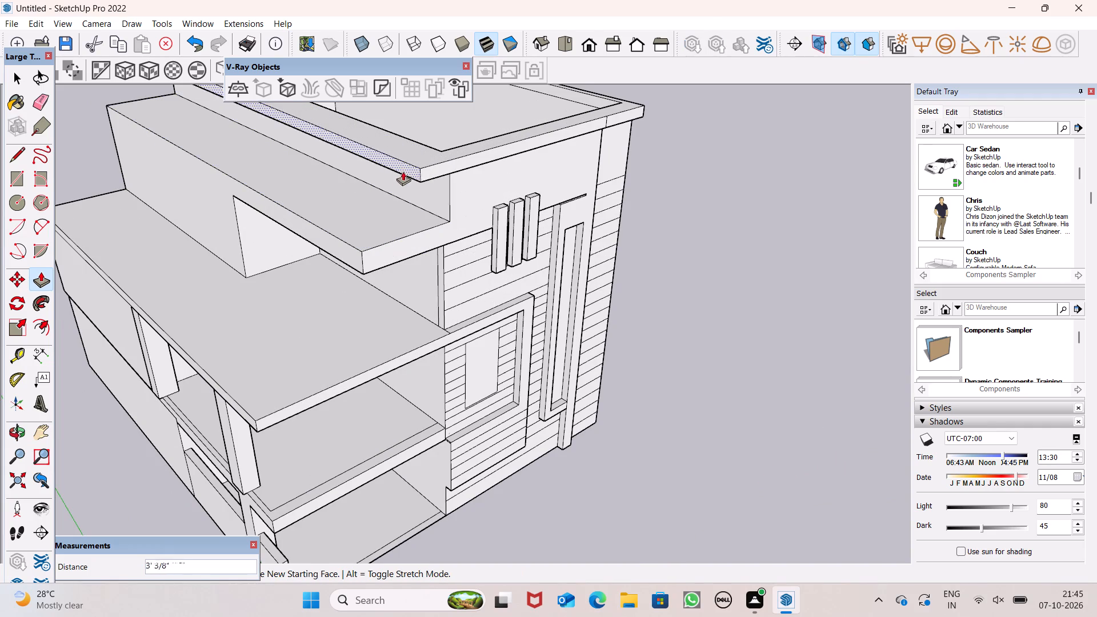
drag(403, 171, 323, 227)
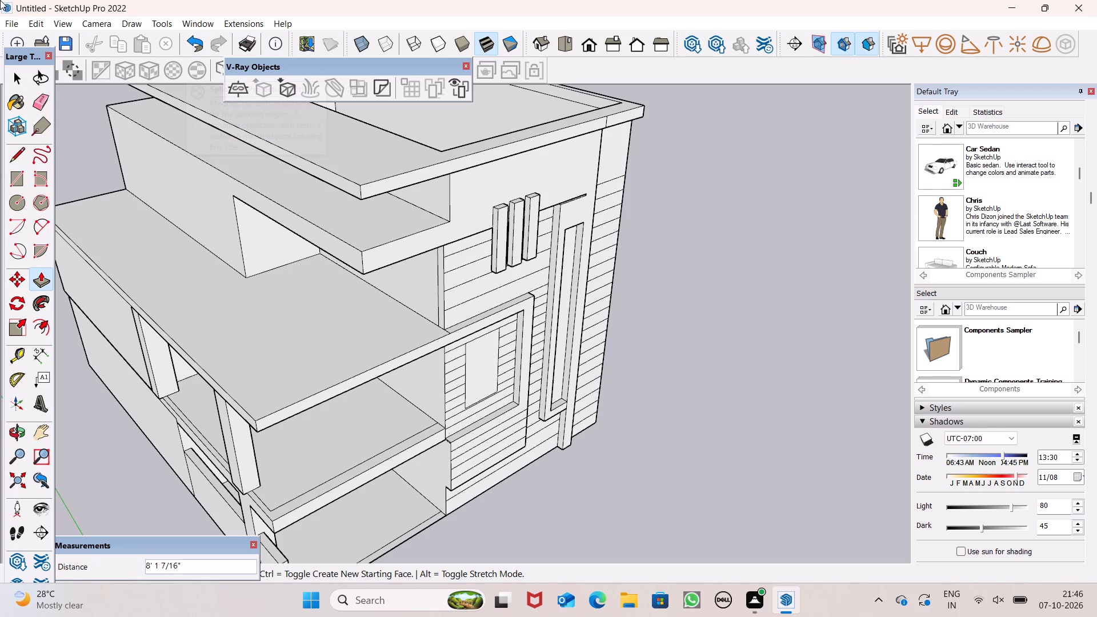
Draw a line along the inner top edge of the parapet's rear side to close the rooftop opening with a face.
scroll(724, 168, down, 5)
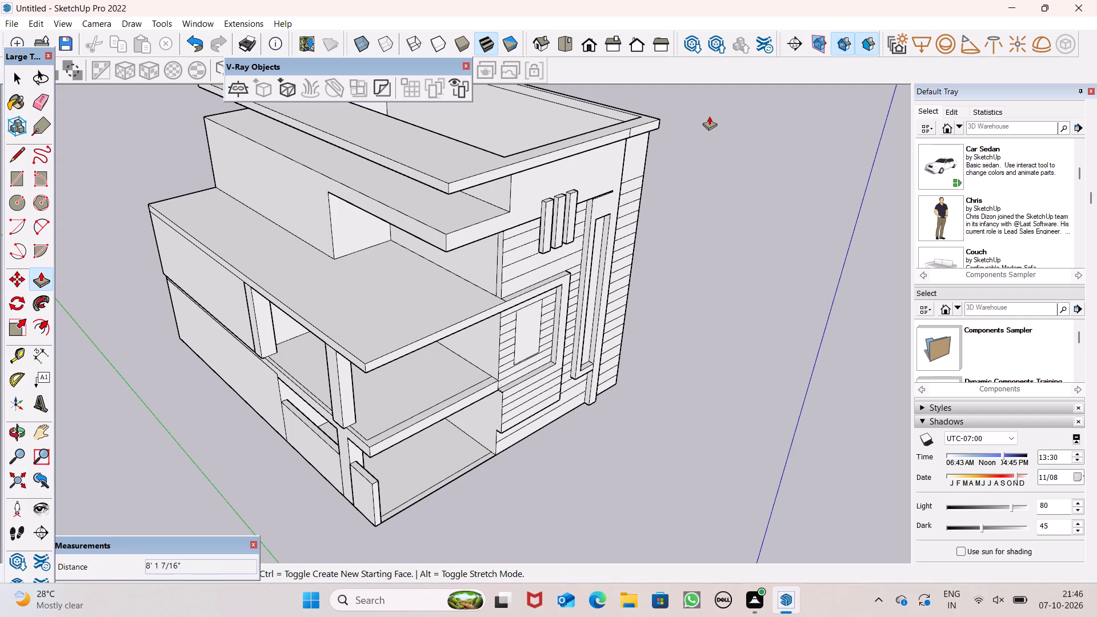
middle_drag(692, 107, 601, 174)
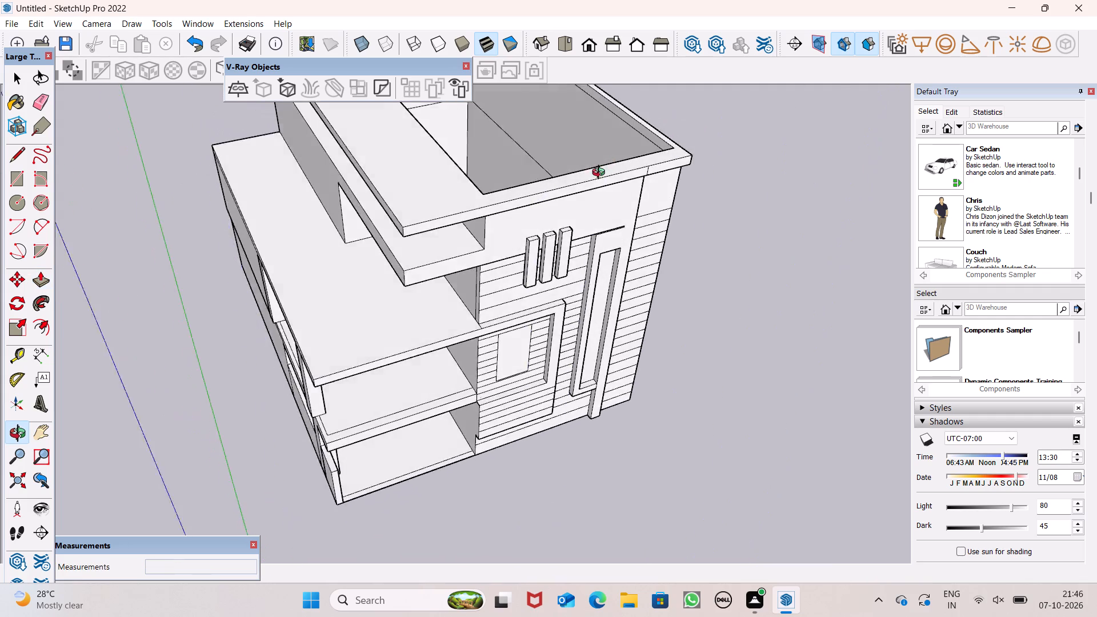
middle_drag(601, 174, 608, 189)
scroll(619, 200, down, 13)
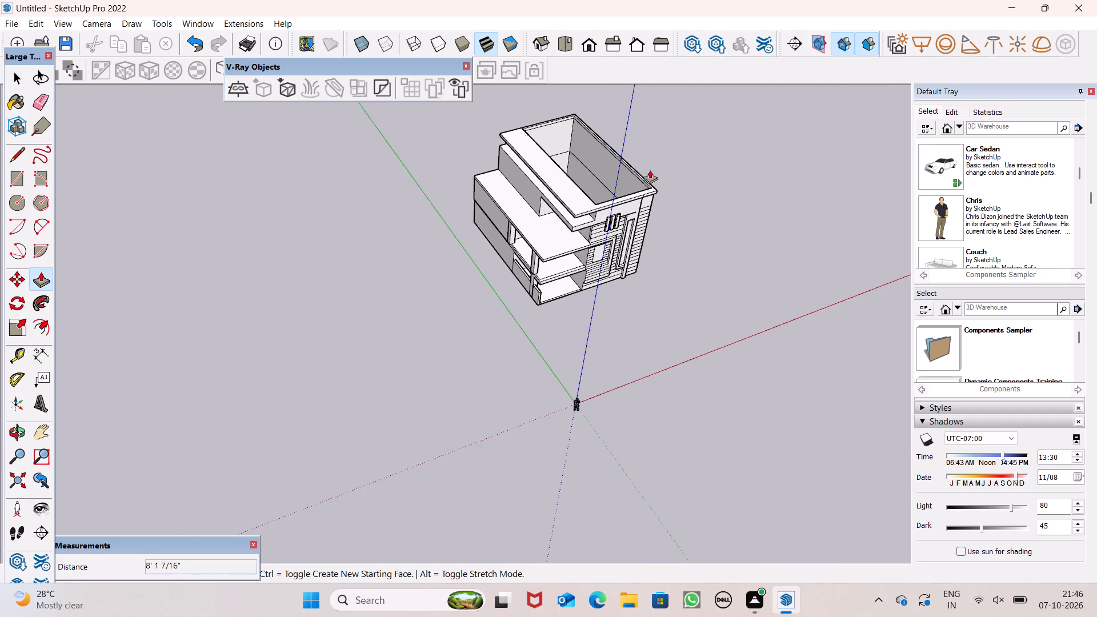
middle_drag(652, 166, 581, 241)
scroll(655, 156, up, 8)
scroll(596, 87, up, 5)
scroll(594, 89, down, 1)
scroll(594, 89, up, 1)
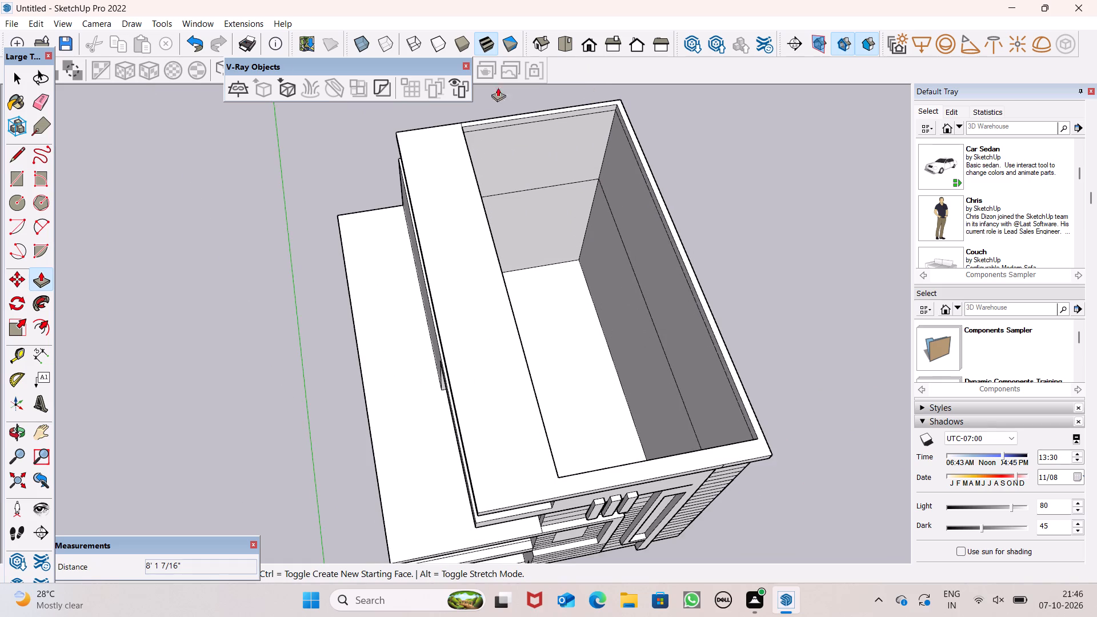
click(12, 164)
scroll(481, 130, up, 3)
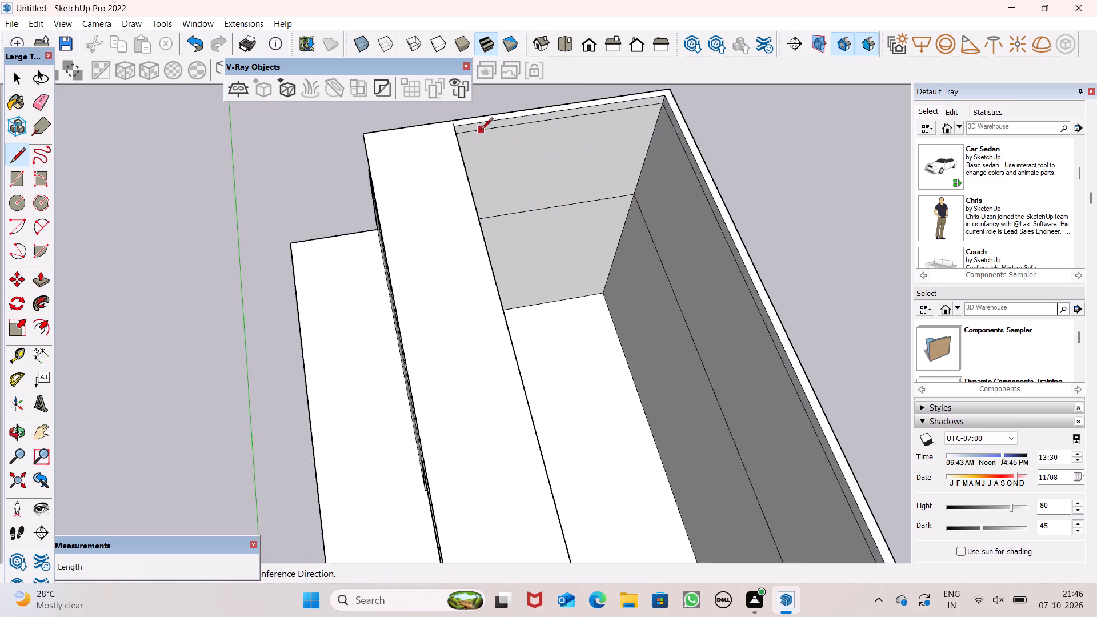
scroll(481, 130, up, 3)
click(446, 123)
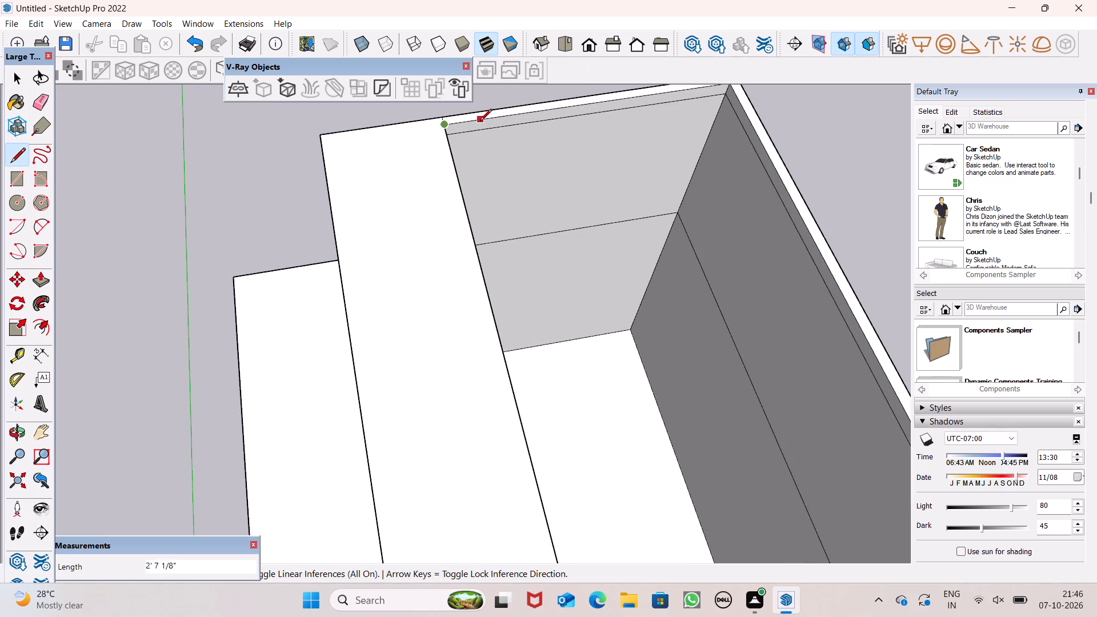
click(480, 122)
Examine the closed rooftop face and its inner border from above and from the front of the house.
scroll(472, 111, down, 9)
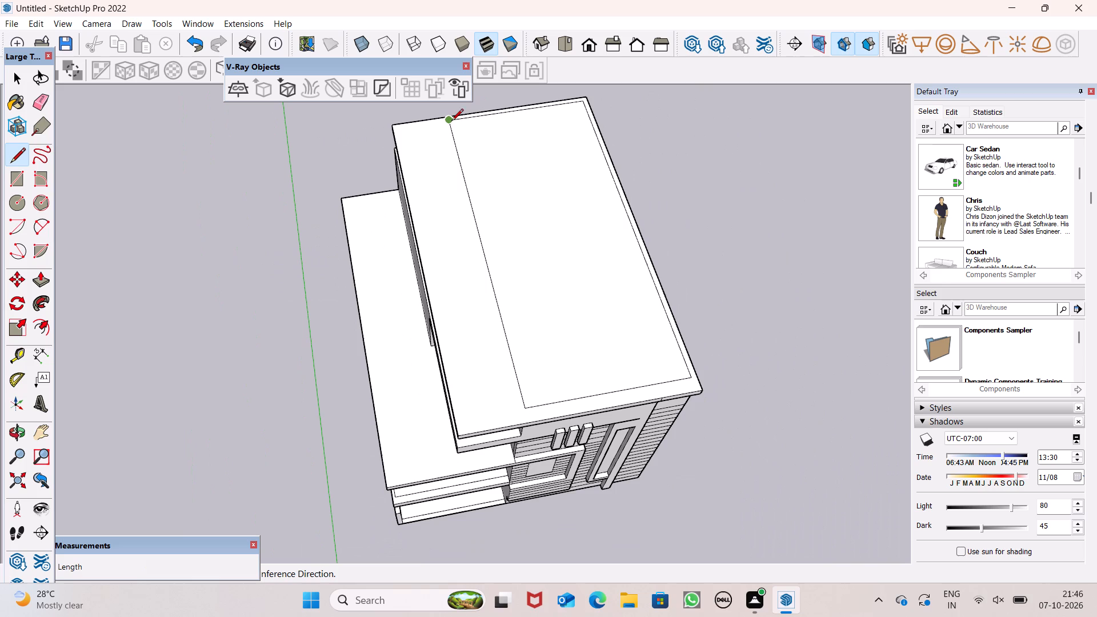
scroll(628, 250, down, 4)
scroll(549, 154, up, 4)
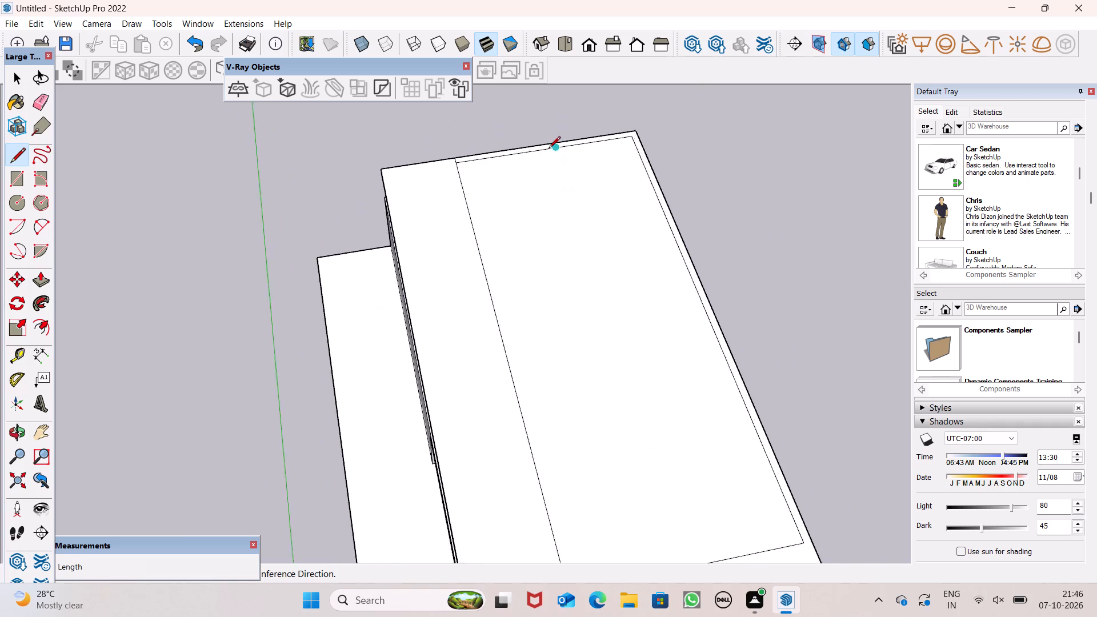
scroll(548, 149, up, 5)
middle_drag(558, 174, 626, 231)
scroll(515, 192, up, 7)
scroll(306, 145, down, 3)
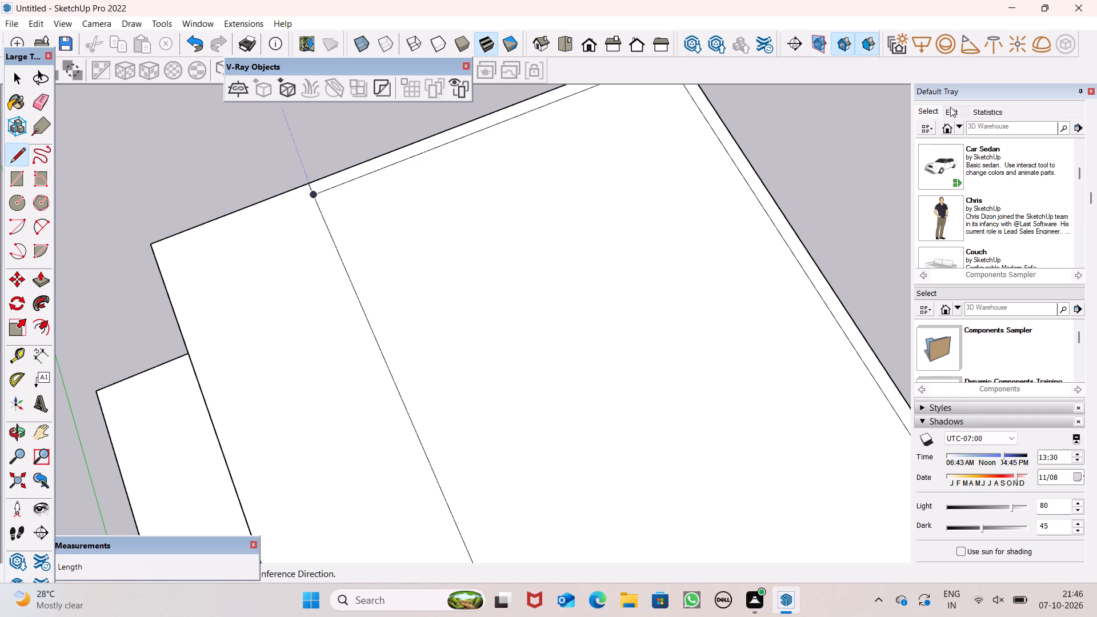
scroll(412, 174, down, 8)
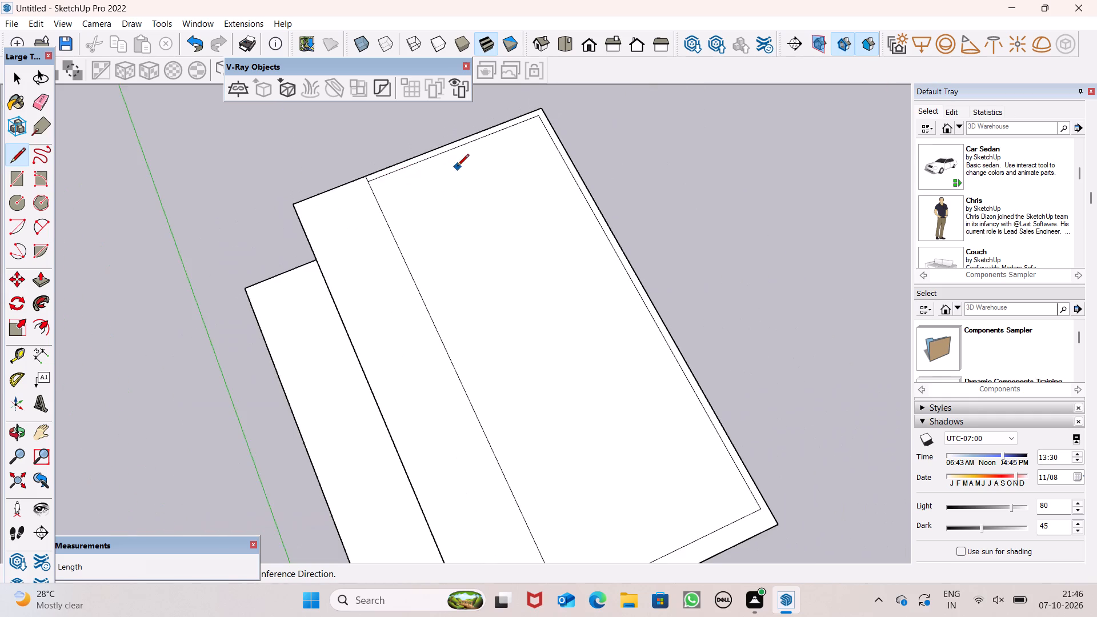
scroll(457, 167, down, 7)
middle_drag(543, 269, 536, 225)
scroll(640, 332, up, 2)
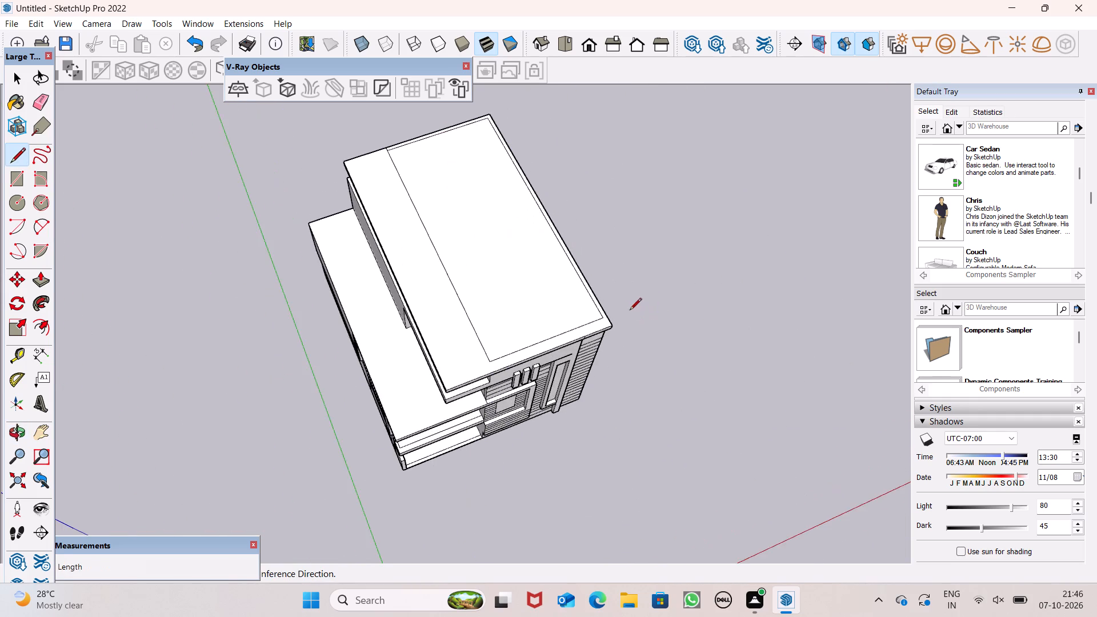
scroll(630, 311, up, 1)
middle_drag(619, 314, 583, 249)
key(space)
middle_drag(623, 171, 595, 35)
scroll(595, 36, up, 1)
scroll(484, 177, up, 2)
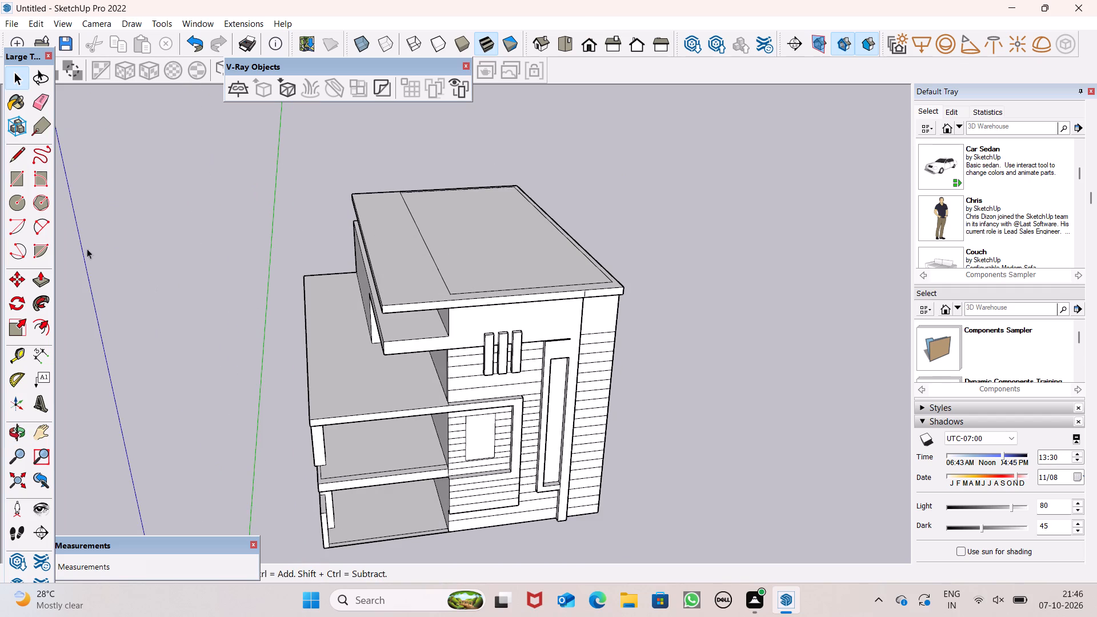
Push/Pull the rooftop's inner face by 2 1/8" to bring it level with the surrounding border.
click(45, 284)
scroll(441, 335, up, 1)
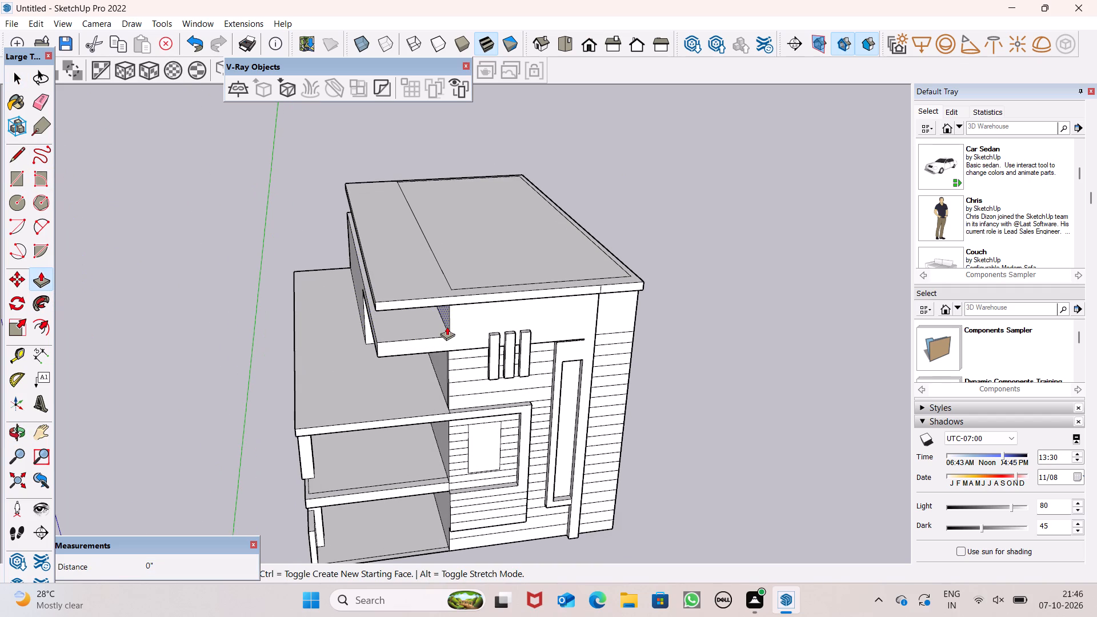
scroll(482, 320, up, 1)
middle_drag(483, 319, 458, 282)
scroll(400, 249, down, 1)
scroll(400, 249, up, 1)
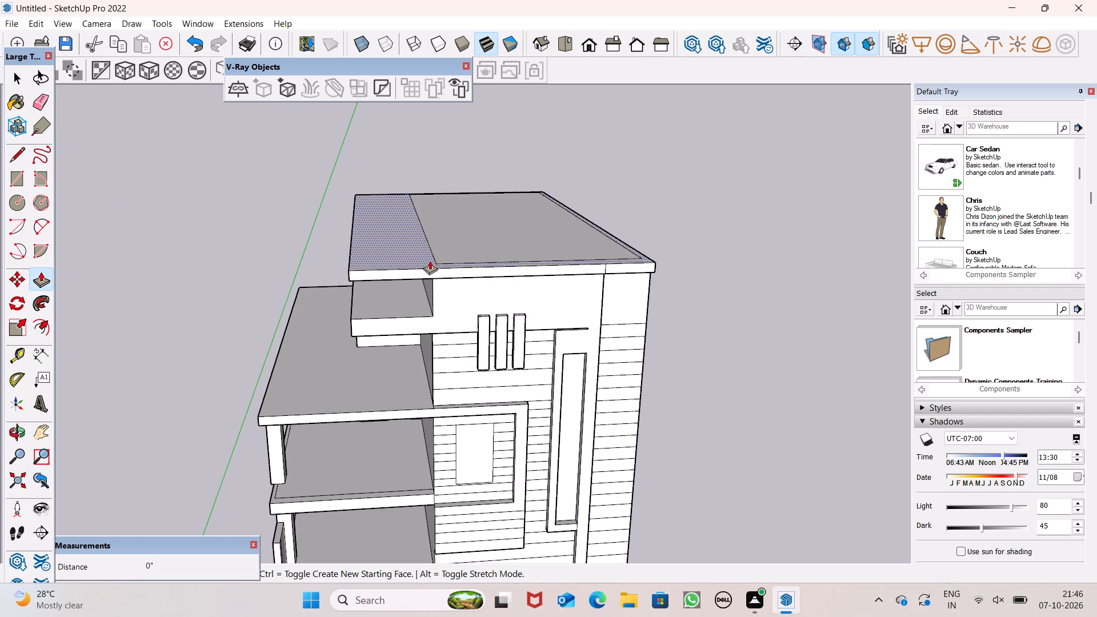
double_click(374, 250)
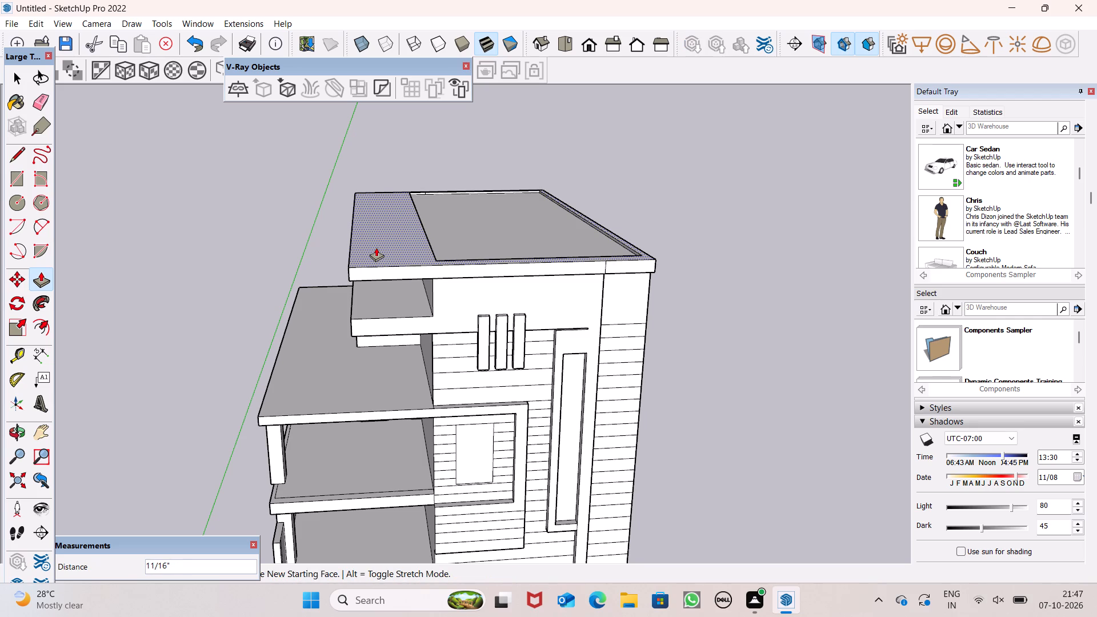
scroll(516, 235, up, 4)
drag(454, 248, 425, 239)
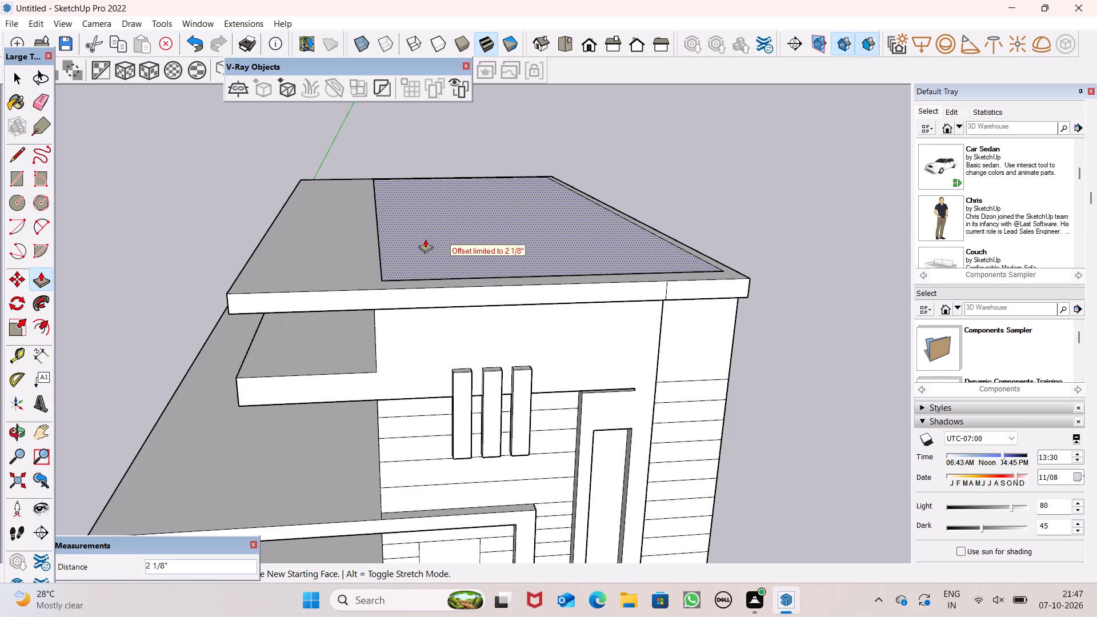
drag(425, 239, 360, 253)
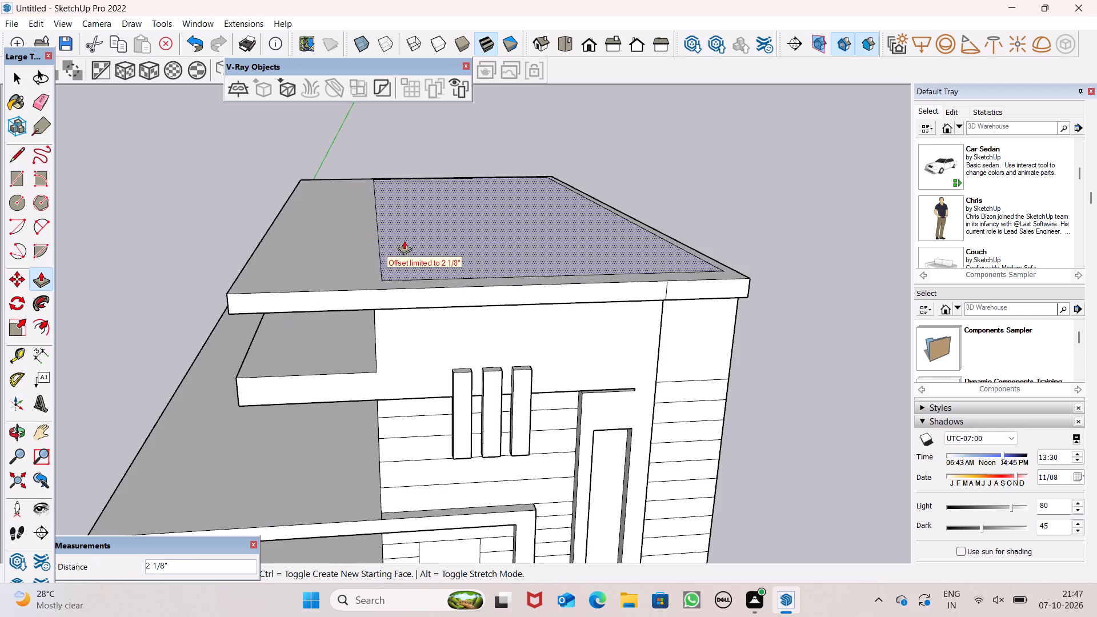
key(space)
Erase the inner border lines along the overhang, front and far side of the roof's top face.
scroll(478, 247, down, 3)
middle_drag(574, 270, 612, 416)
scroll(575, 318, down, 5)
scroll(568, 342, up, 1)
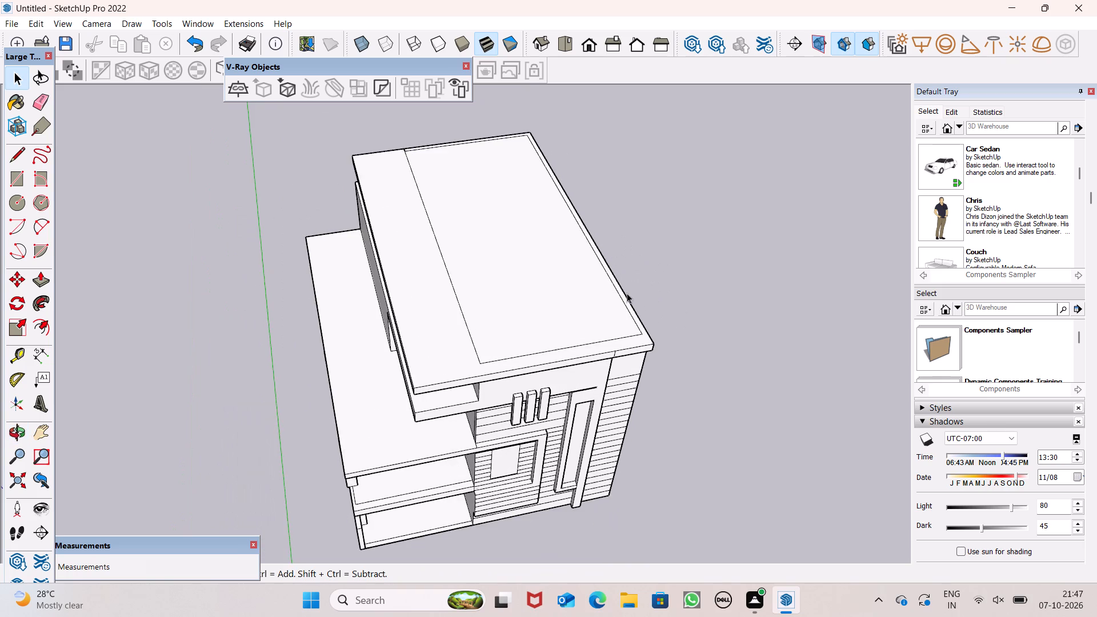
scroll(628, 278, up, 4)
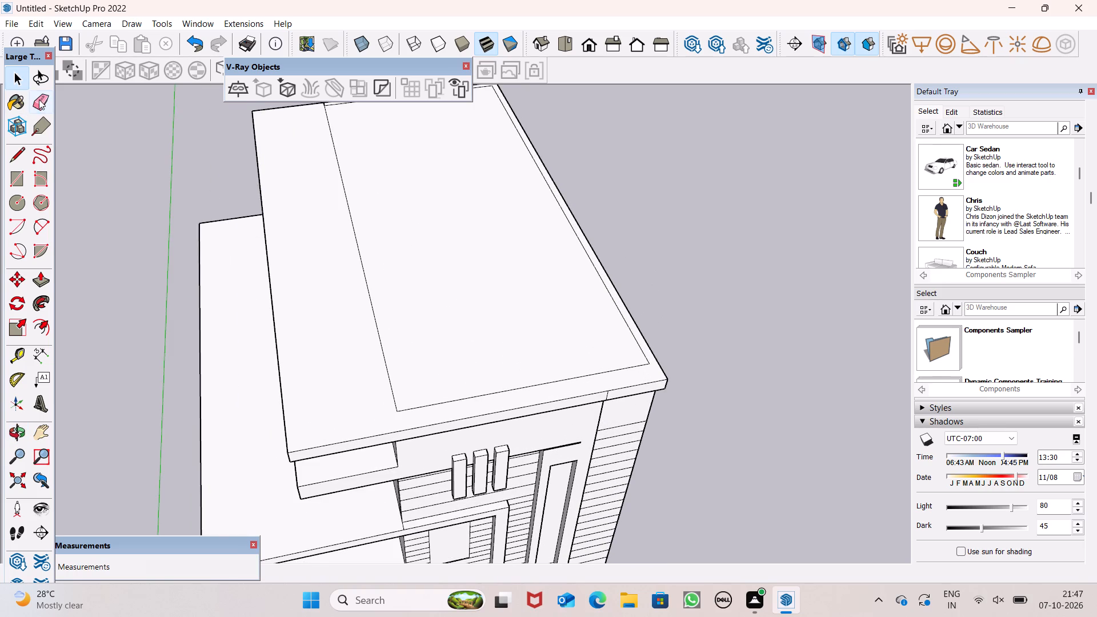
click(39, 99)
drag(418, 373, 426, 402)
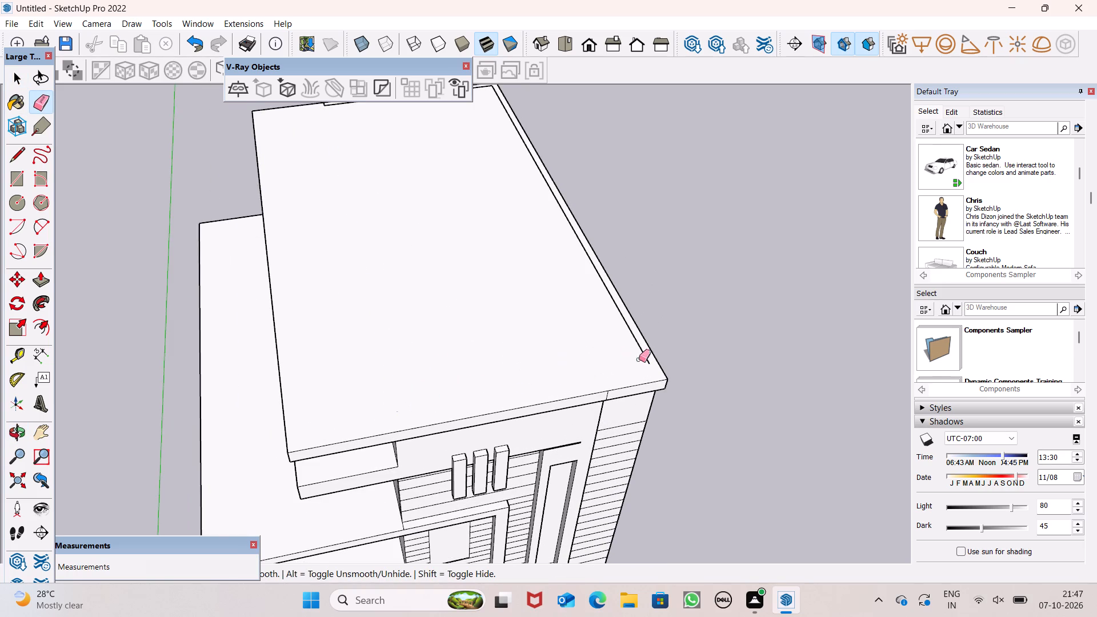
drag(647, 353, 642, 359)
Erase the remaining inner border line and its short end segment along the roof's rear edge.
scroll(612, 426, down, 3)
scroll(611, 432, up, 1)
scroll(611, 435, down, 3)
scroll(483, 253, up, 7)
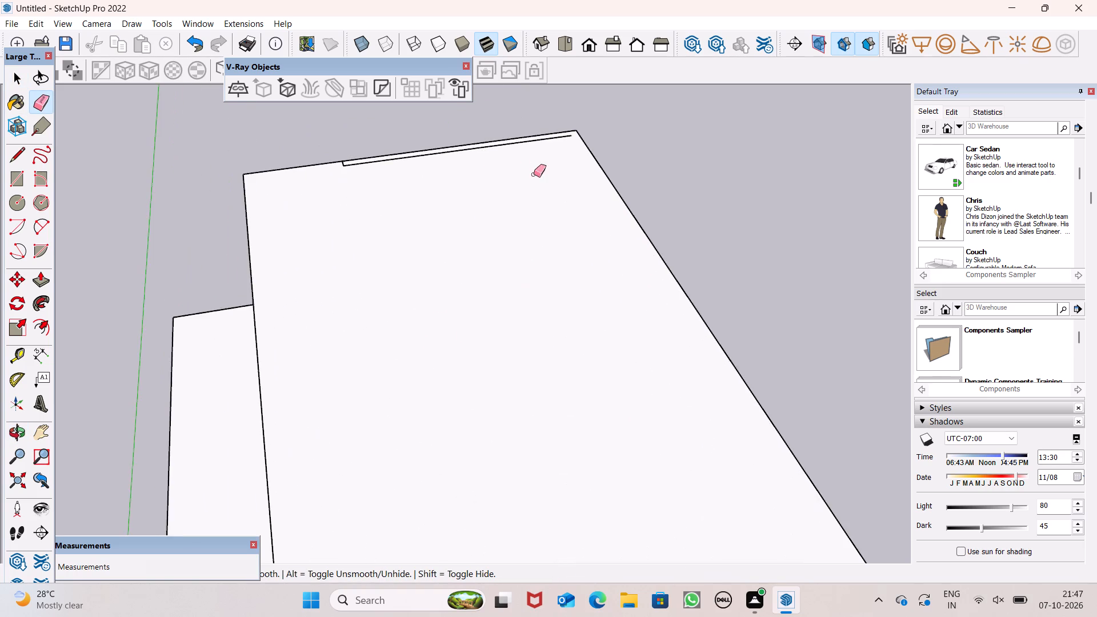
scroll(454, 161, up, 5)
drag(461, 144, 407, 143)
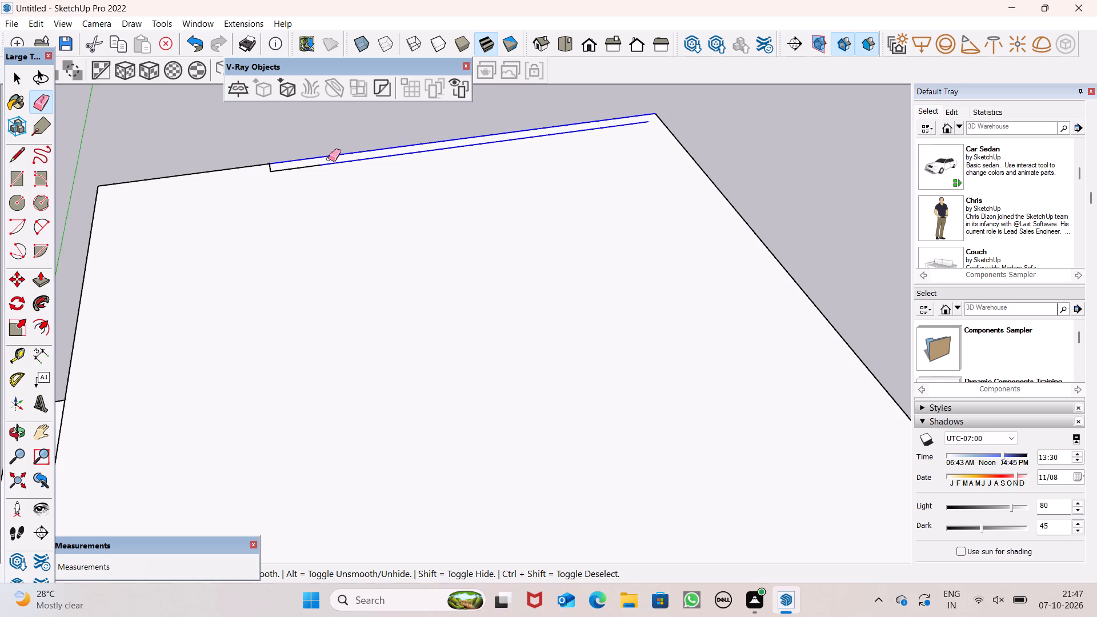
key(ctrl+z)
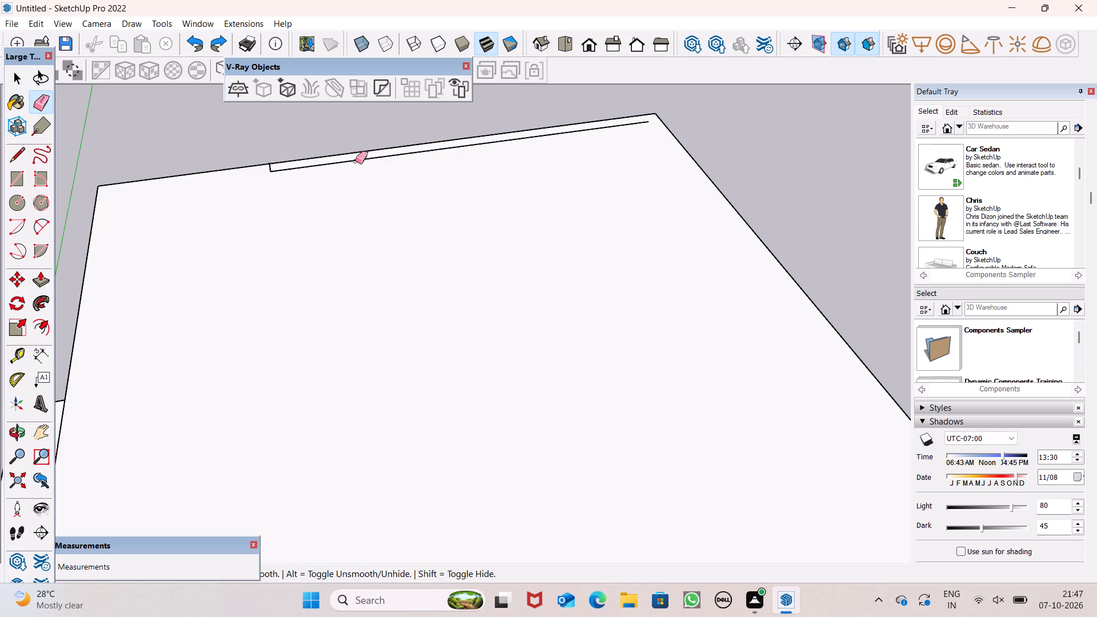
scroll(256, 177, up, 5)
middle_drag(293, 166, 382, 277)
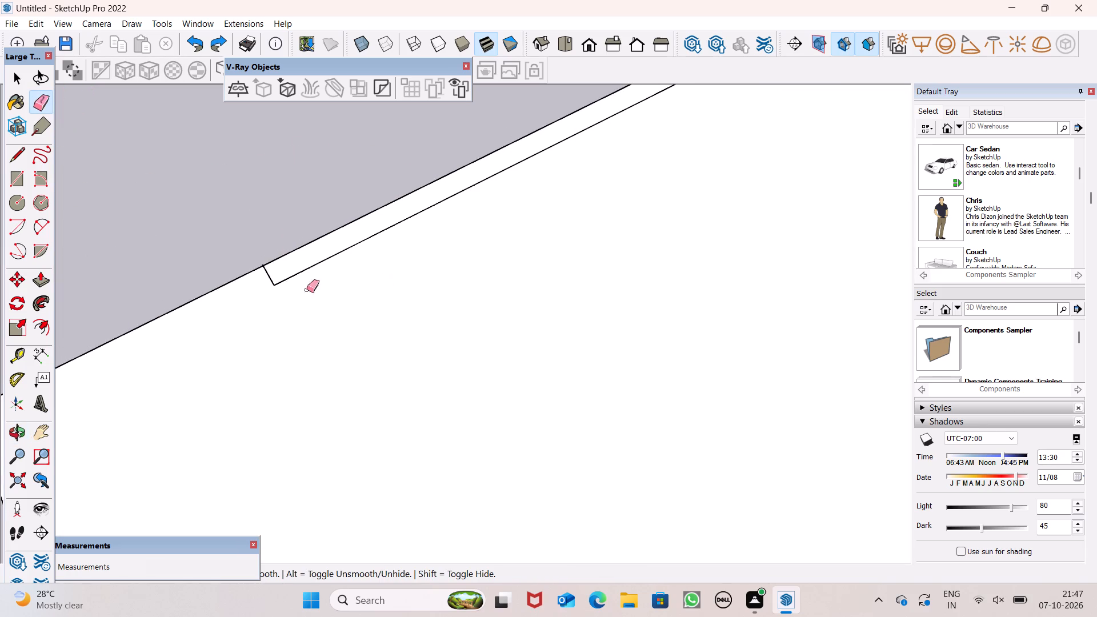
scroll(278, 274, up, 4)
drag(274, 274, 273, 287)
drag(289, 283, 275, 279)
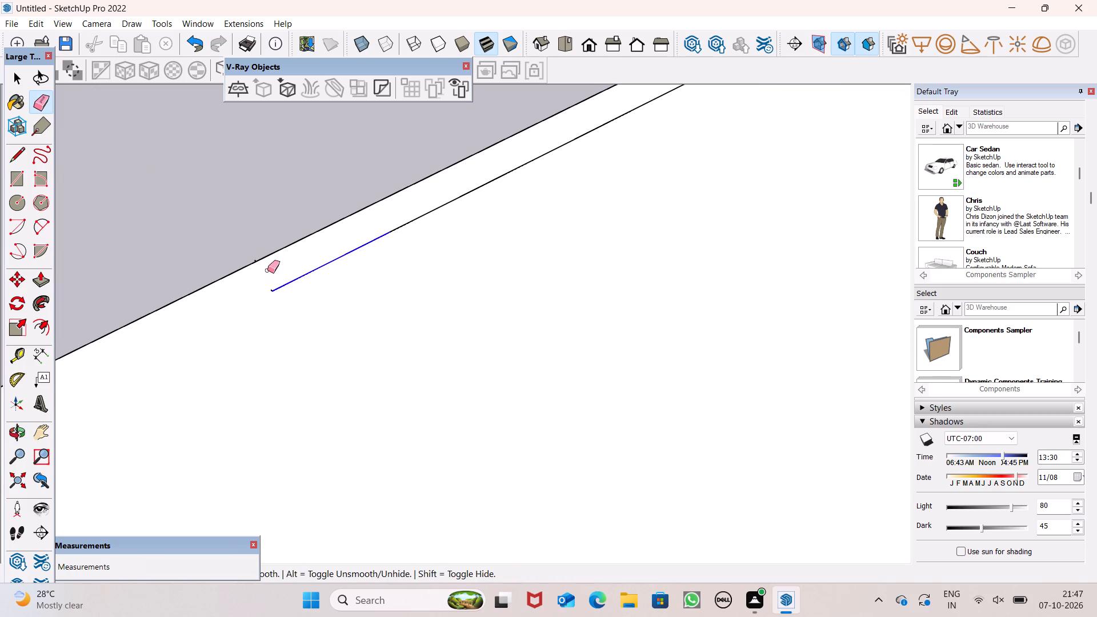
drag(275, 287, 270, 289)
drag(420, 218, 412, 224)
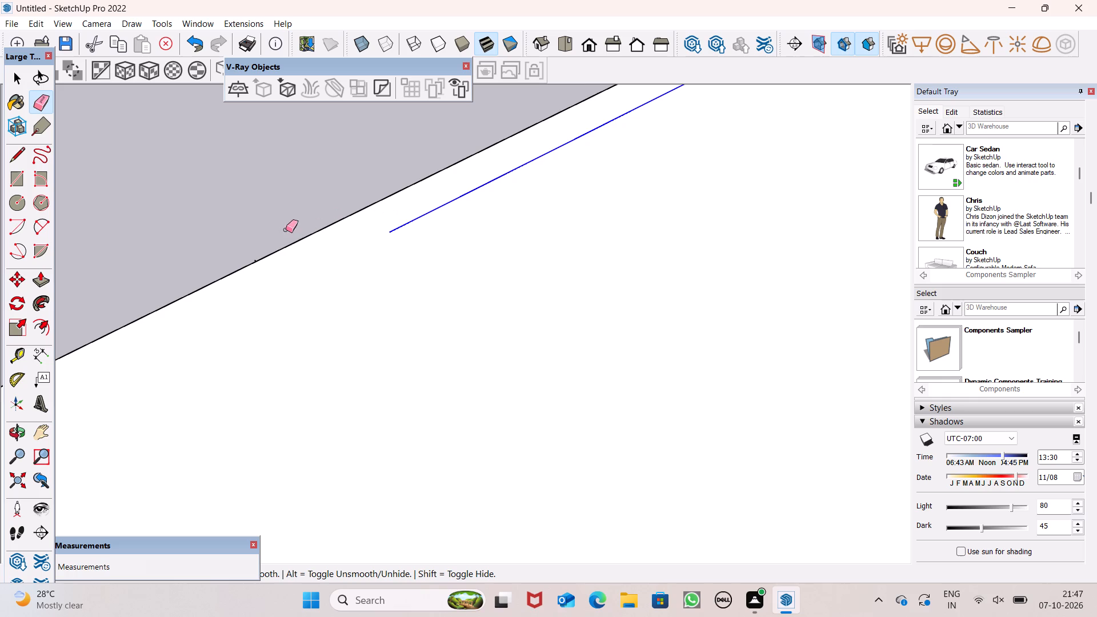
scroll(233, 261, up, 4)
scroll(229, 262, down, 1)
scroll(278, 265, up, 5)
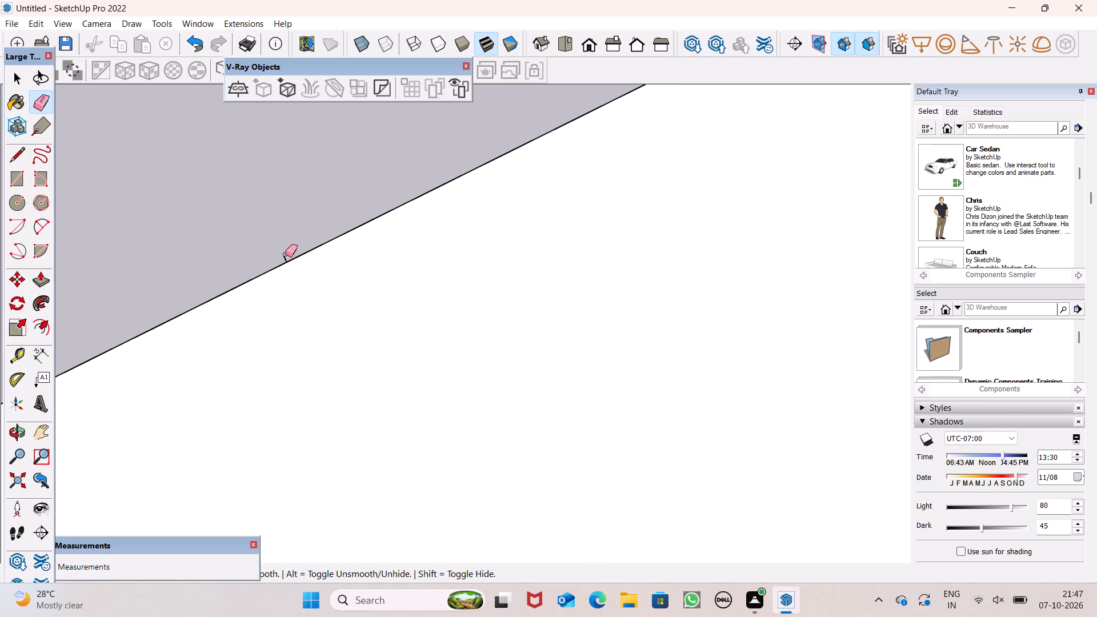
click(285, 254)
scroll(385, 181, down, 12)
scroll(492, 295, down, 6)
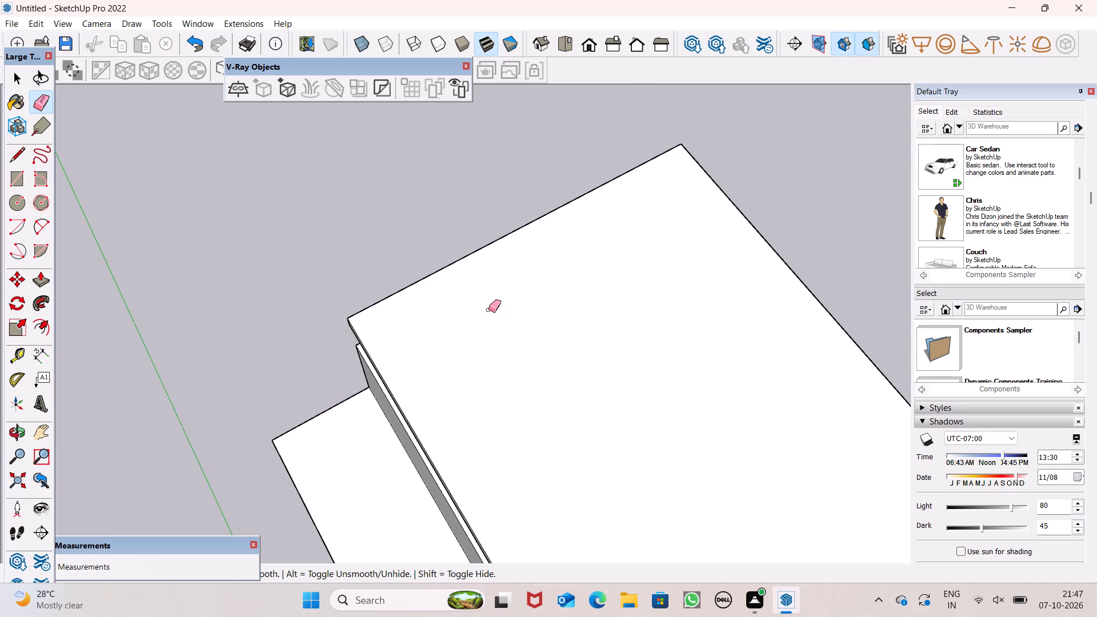
scroll(489, 310, down, 3)
scroll(651, 210, down, 5)
key(space)
Copy the topmost siding line of the front corner section upward by about 1' 8".
scroll(625, 215, down, 8)
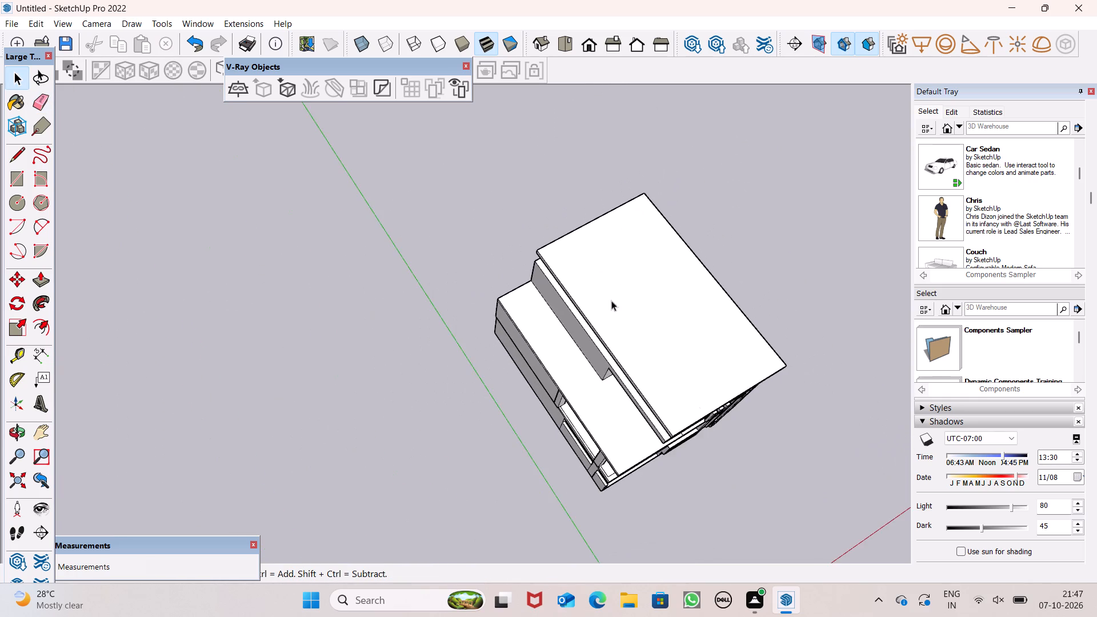
middle_drag(628, 310, 567, 132)
middle_drag(779, 351, 690, 262)
scroll(690, 262, up, 1)
scroll(804, 373, up, 5)
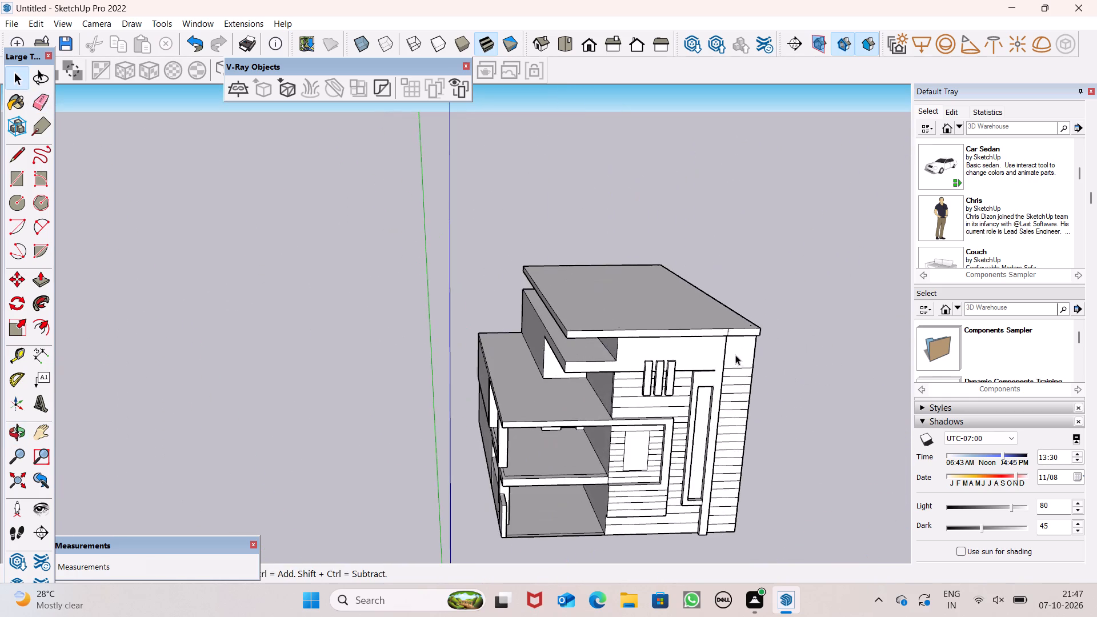
middle_drag(730, 355, 539, 257)
scroll(710, 358, up, 7)
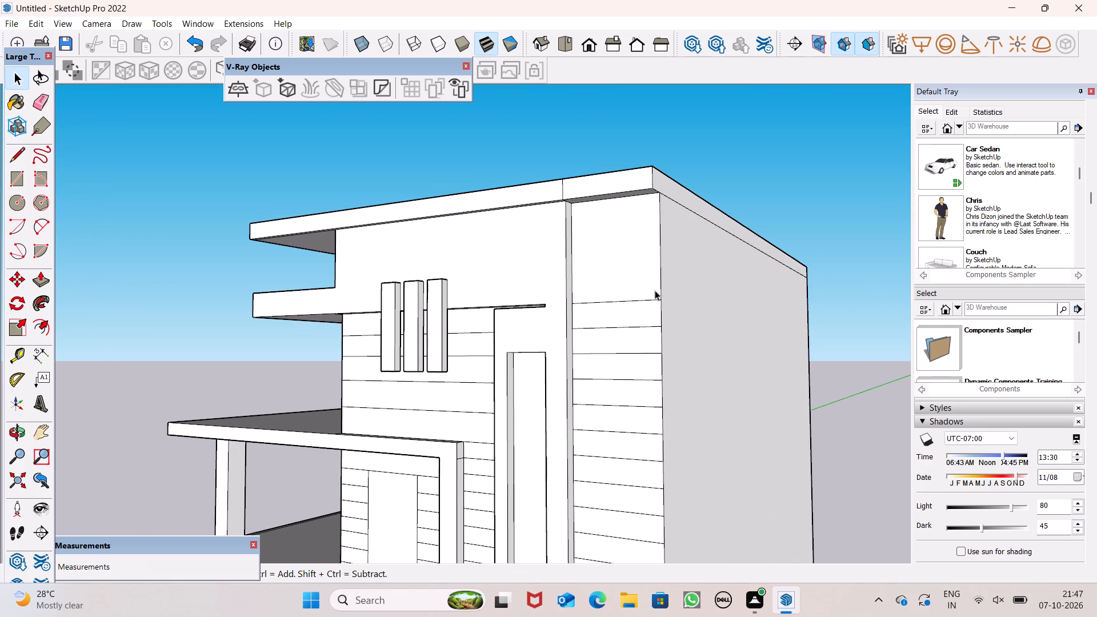
scroll(644, 259, up, 3)
middle_drag(618, 305, 648, 340)
scroll(648, 336, up, 4)
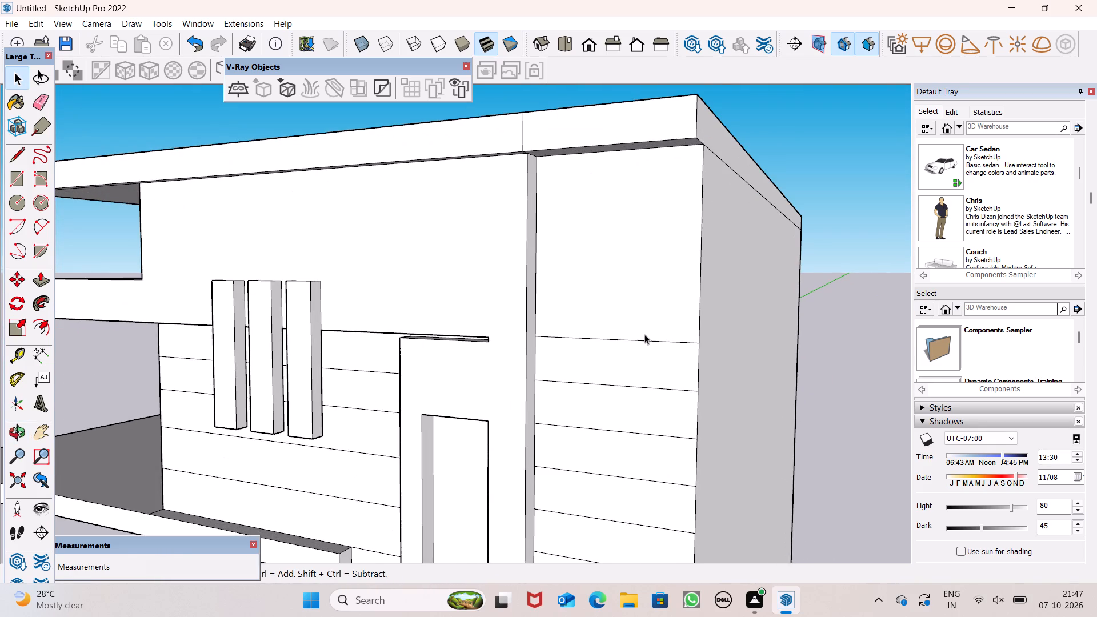
click(642, 340)
key(m)
key(Return)
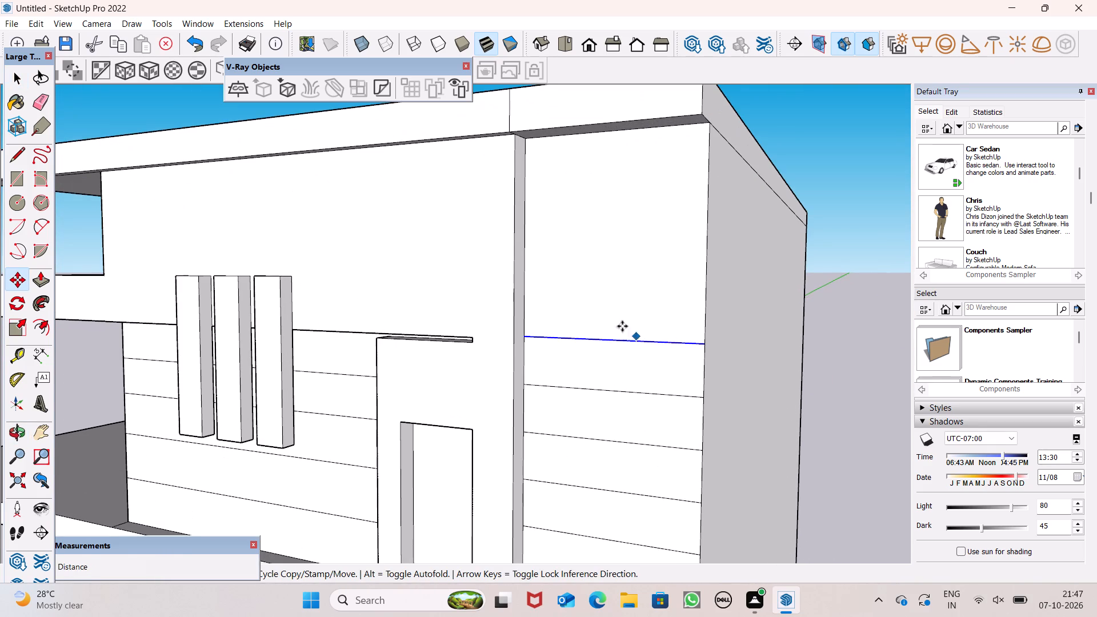
drag(616, 339, 622, 319)
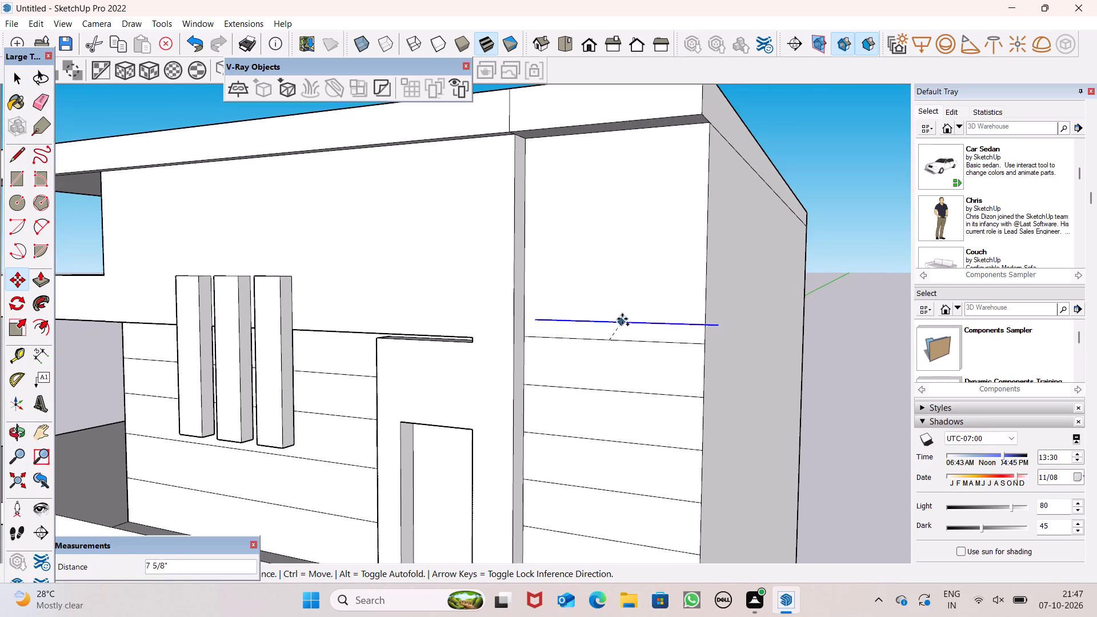
drag(622, 319, 602, 279)
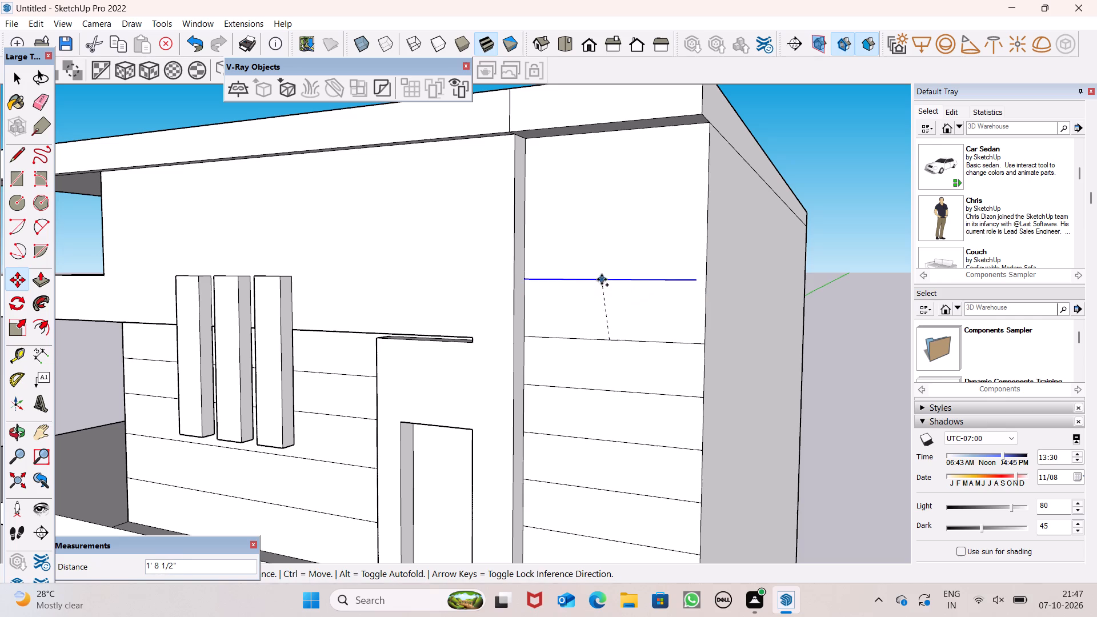
drag(602, 279, 604, 281)
Copy the siding line upward twice more on the corner section, placing the last copy about 1' 6" higher, just below the roof.
drag(604, 282, 602, 273)
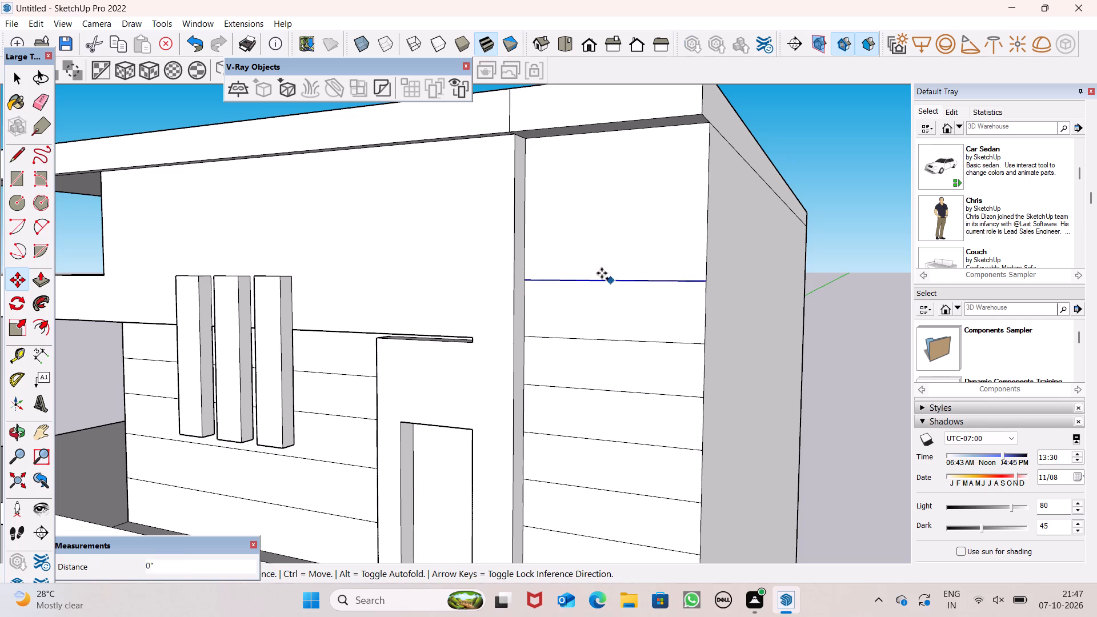
drag(602, 273, 611, 222)
ctrl+drag(612, 221, 615, 155)
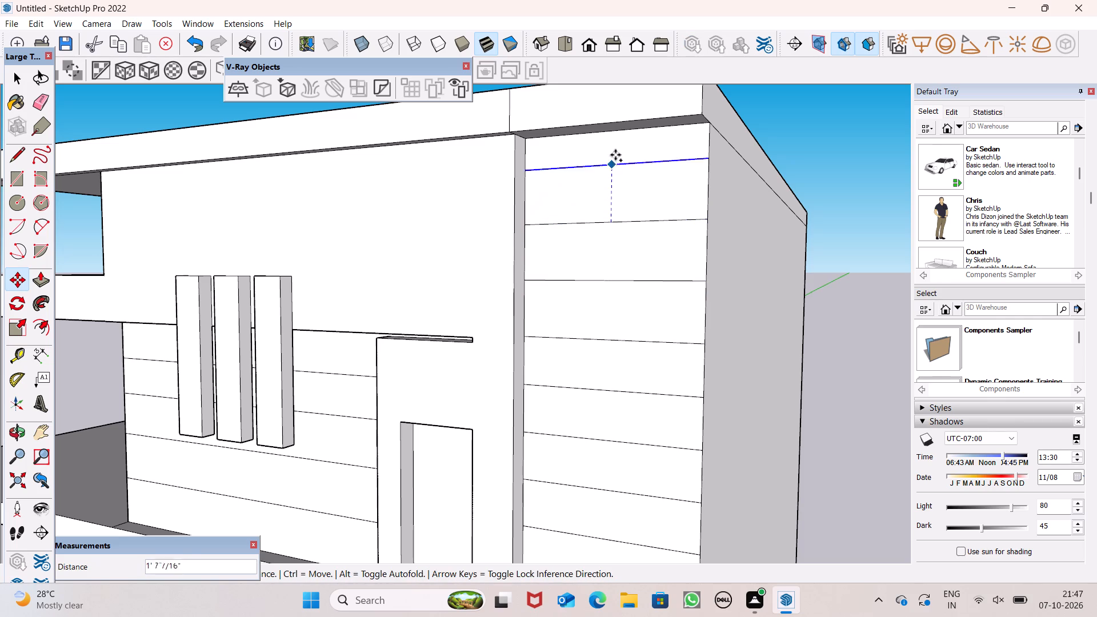
ctrl+drag(615, 155, 611, 168)
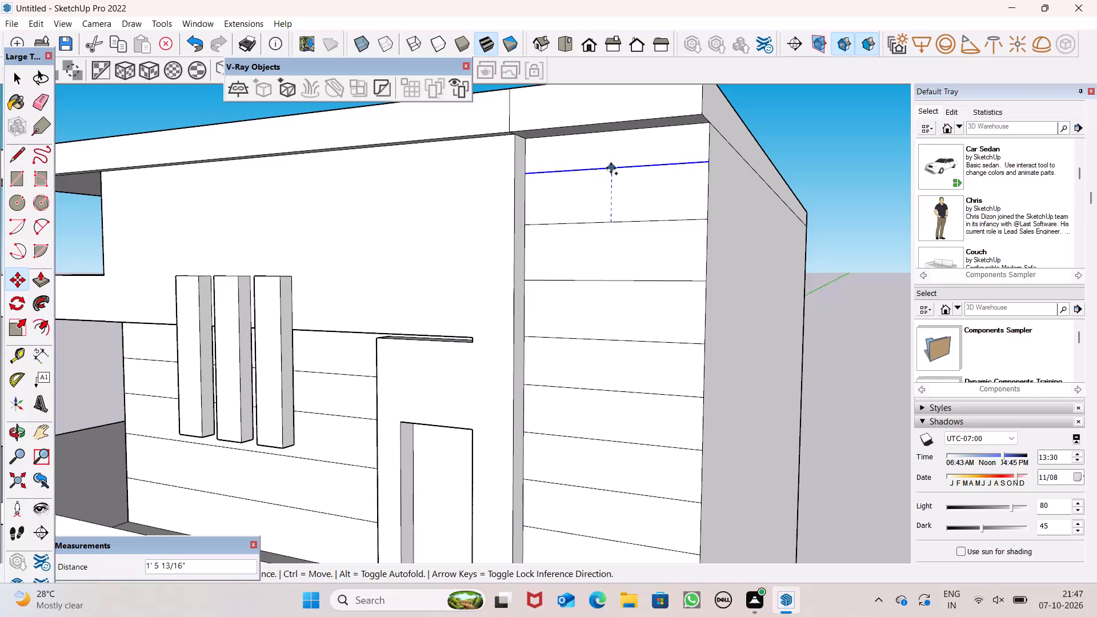
ctrl+drag(611, 168, 611, 169)
key(space)
Examine the siding lines and the flat roof from the front corner and from above.
scroll(637, 239, down, 2)
scroll(637, 243, up, 1)
scroll(637, 246, down, 4)
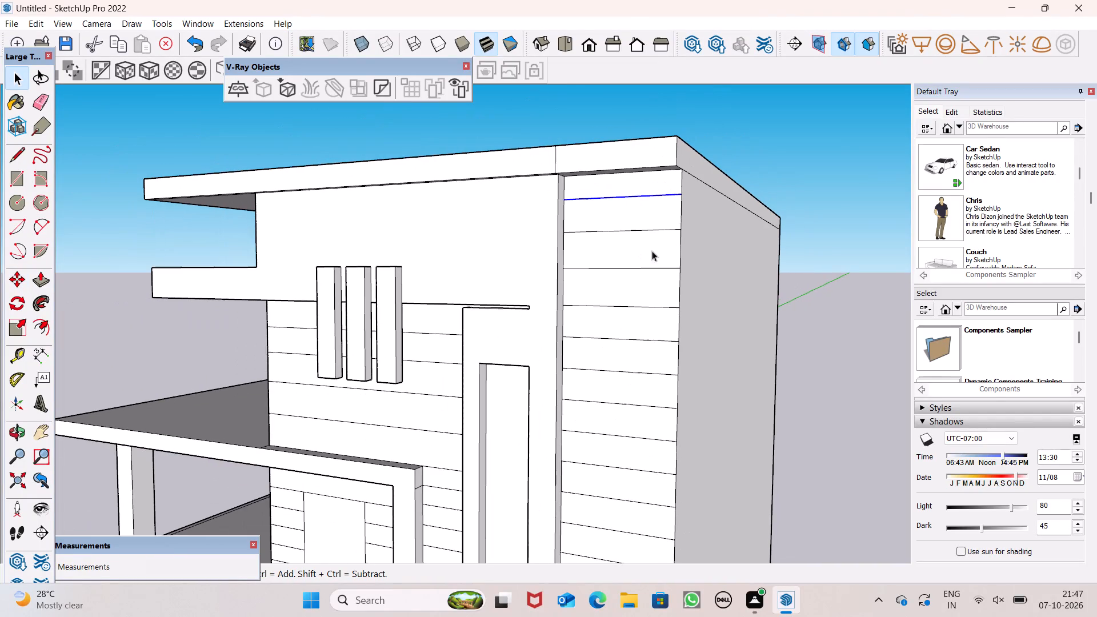
drag(858, 307, 853, 305)
scroll(598, 227, down, 8)
scroll(538, 197, down, 4)
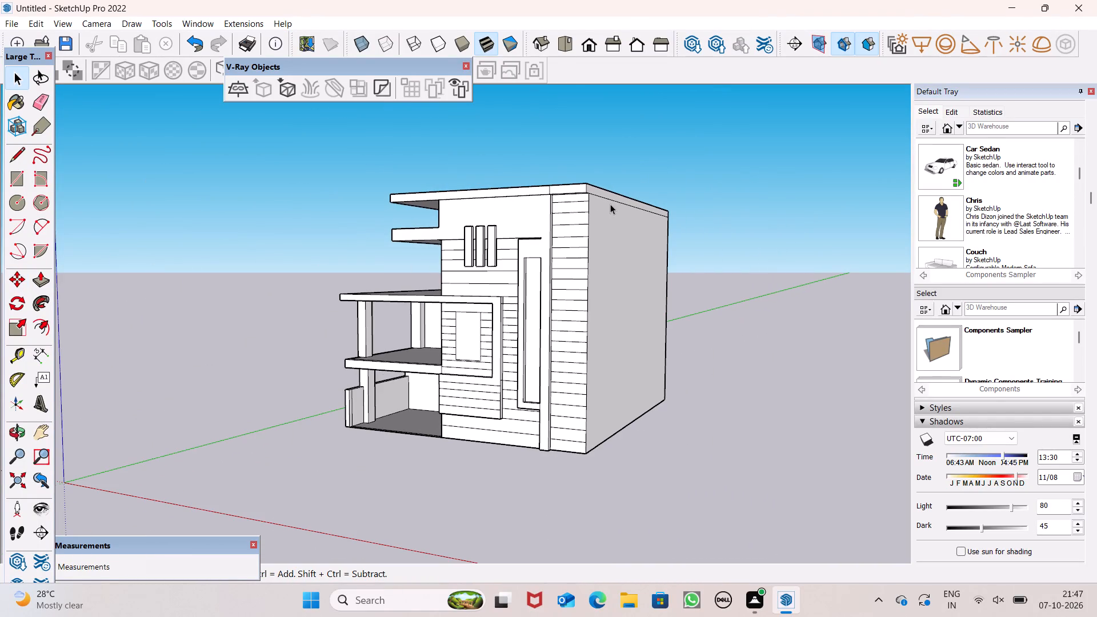
middle_drag(616, 203, 599, 341)
scroll(586, 319, up, 3)
middle_drag(603, 295, 660, 271)
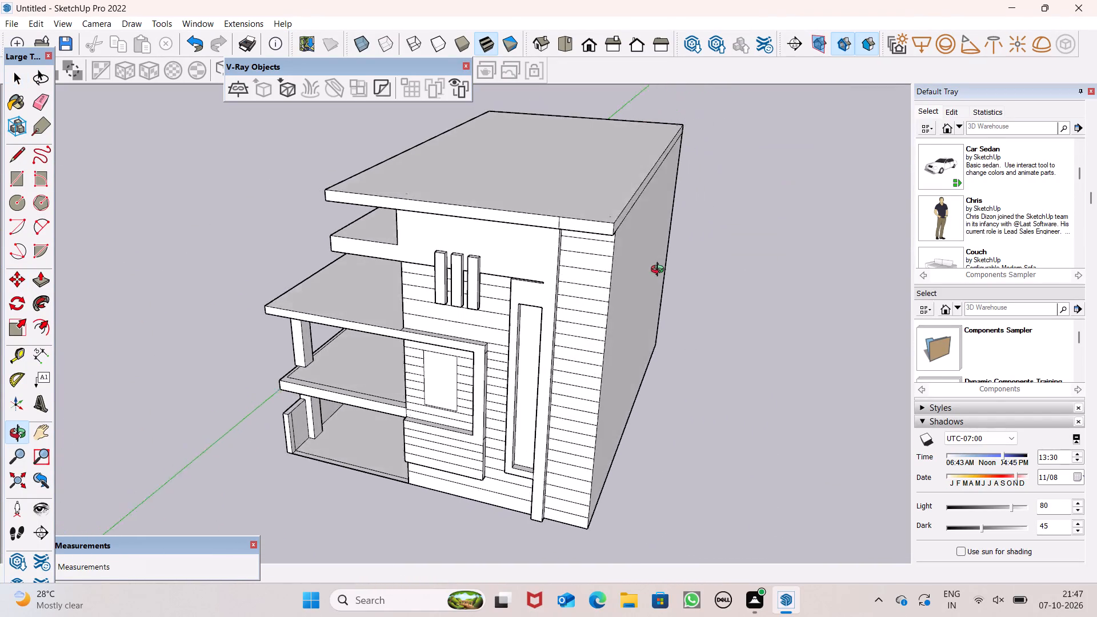
middle_drag(660, 271, 683, 270)
middle_drag(634, 239, 638, 208)
Erase the vertical seam on the roof band's front face above the corner section's edge.
scroll(634, 239, up, 1)
scroll(550, 205, up, 3)
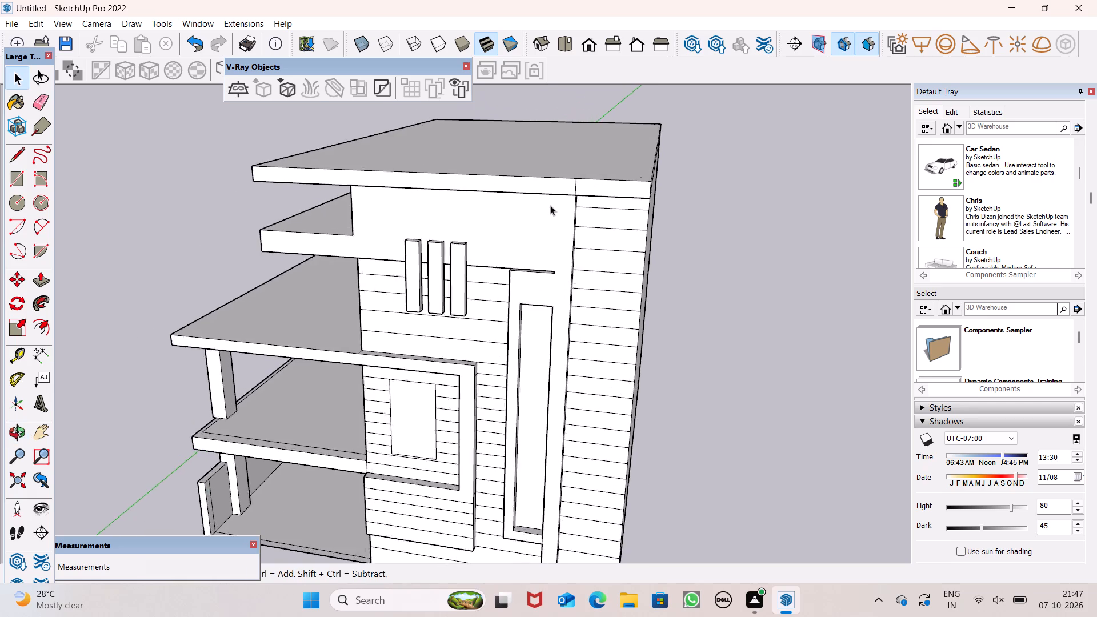
scroll(550, 205, up, 3)
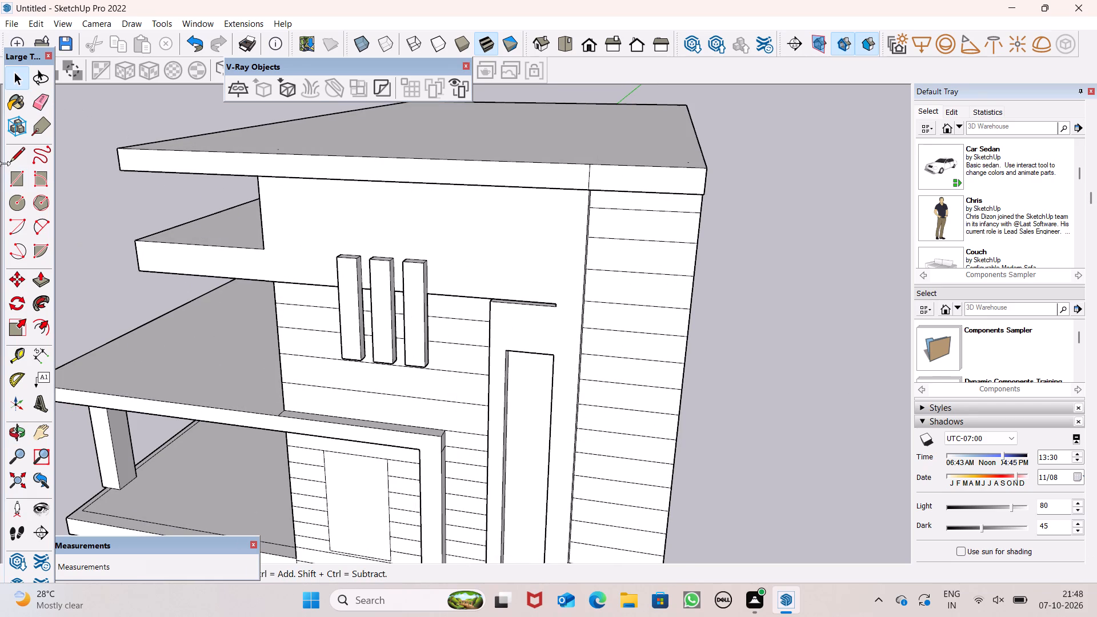
click(40, 108)
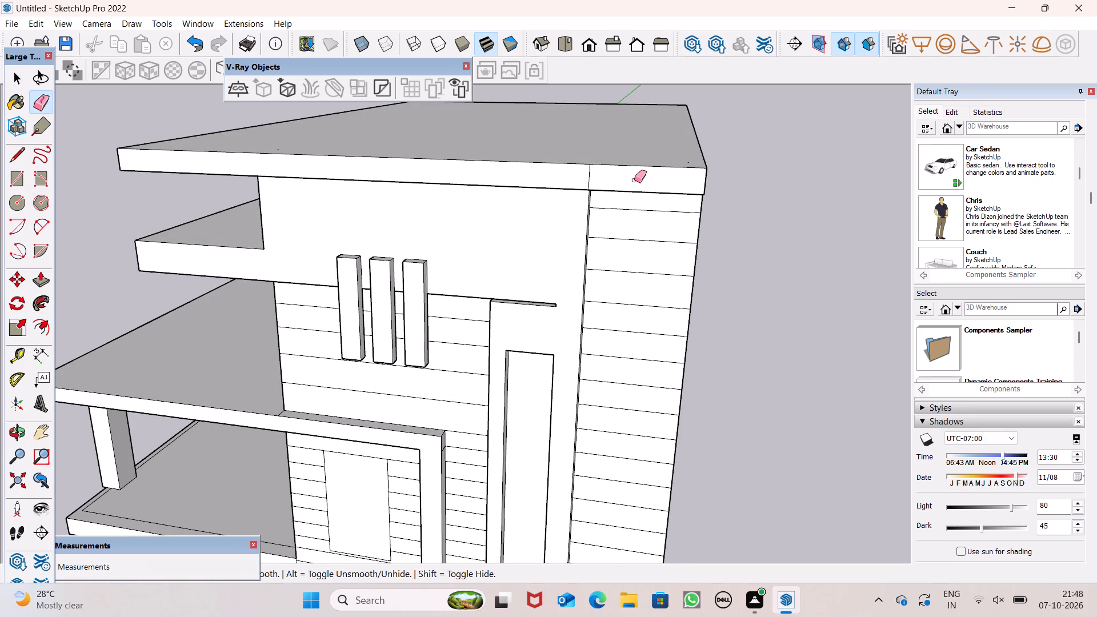
scroll(644, 177, up, 3)
scroll(579, 179, up, 4)
drag(580, 175, 554, 178)
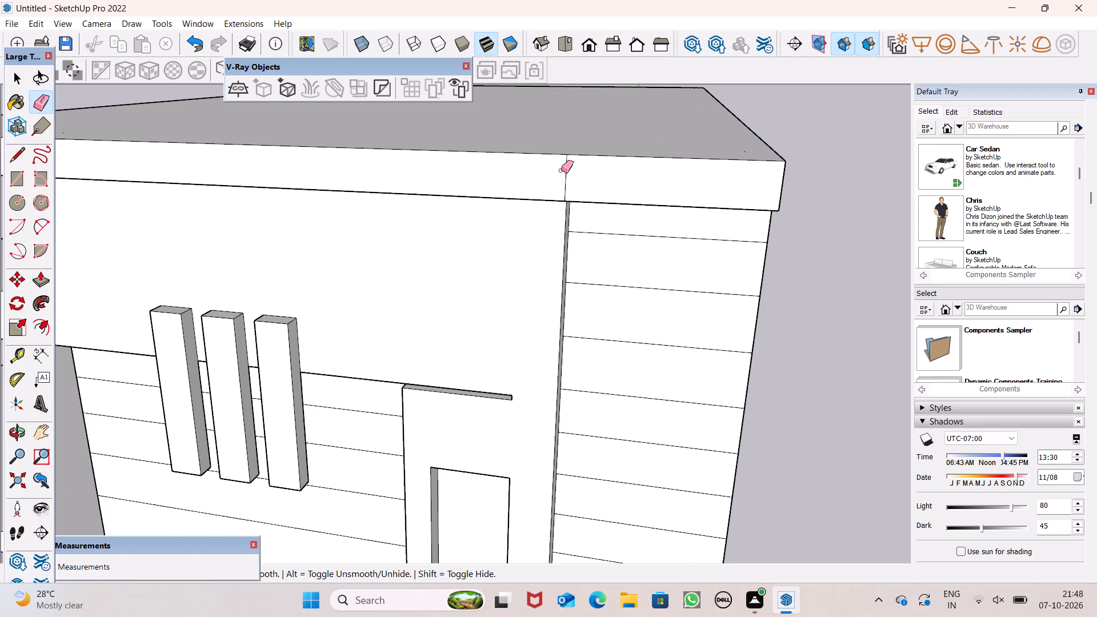
drag(558, 173, 563, 175)
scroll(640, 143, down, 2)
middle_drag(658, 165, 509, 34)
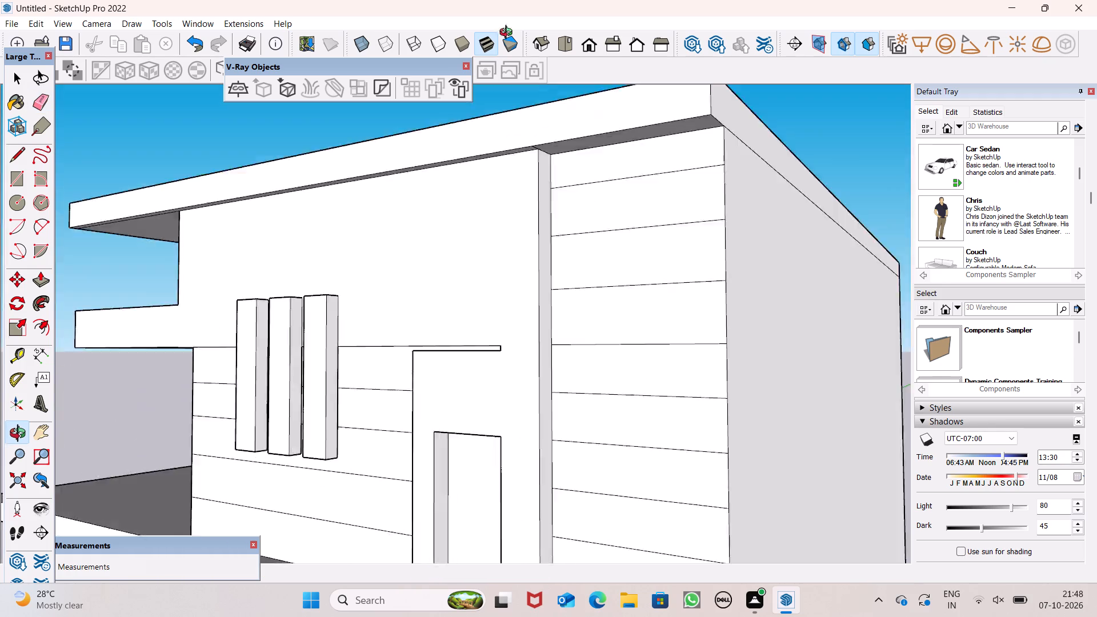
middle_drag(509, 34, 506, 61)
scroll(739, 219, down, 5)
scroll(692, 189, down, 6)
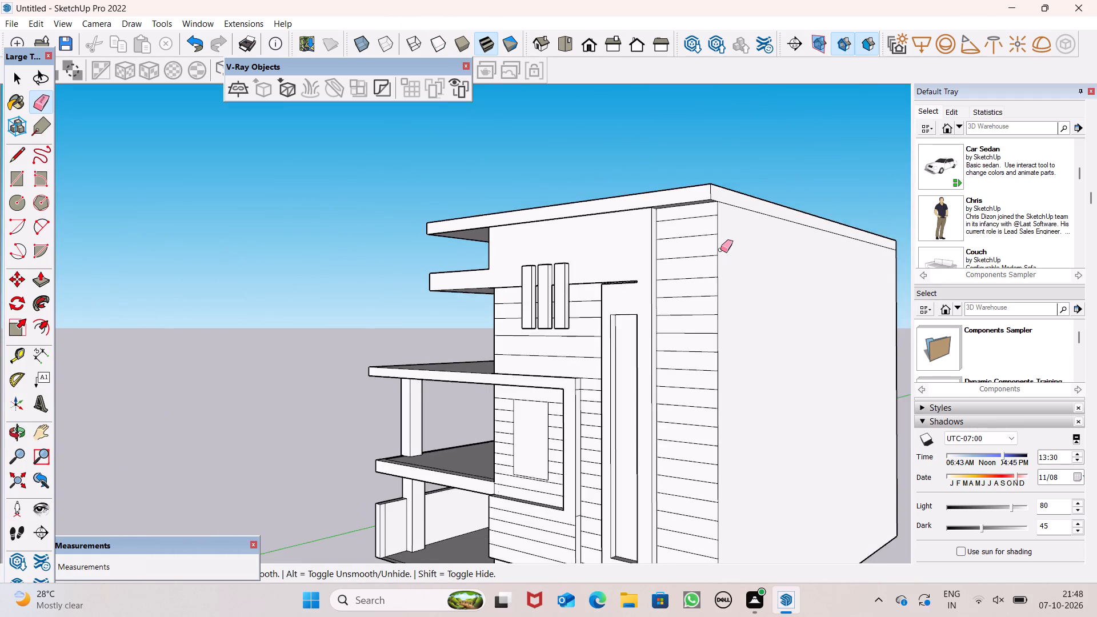
Draw a horizontal siding line about 17' 3" long across the blank upper front wall, just below the roof band.
scroll(720, 250, down, 3)
middle_drag(719, 257, 876, 289)
key(space)
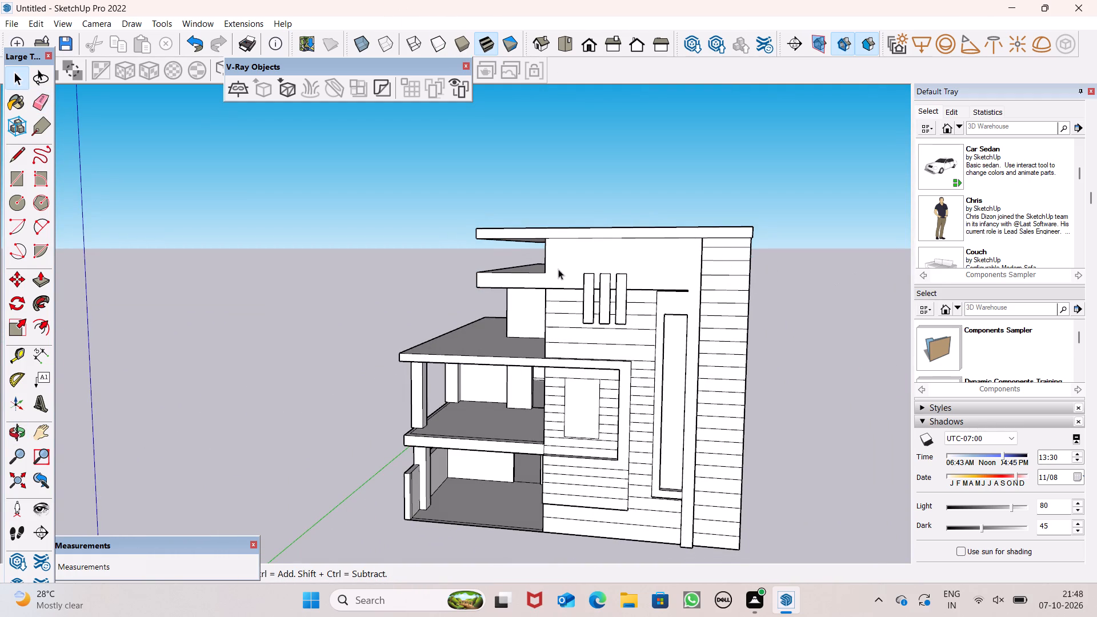
scroll(583, 275, up, 3)
middle_drag(804, 307, 826, 338)
scroll(811, 324, up, 4)
scroll(483, 263, up, 1)
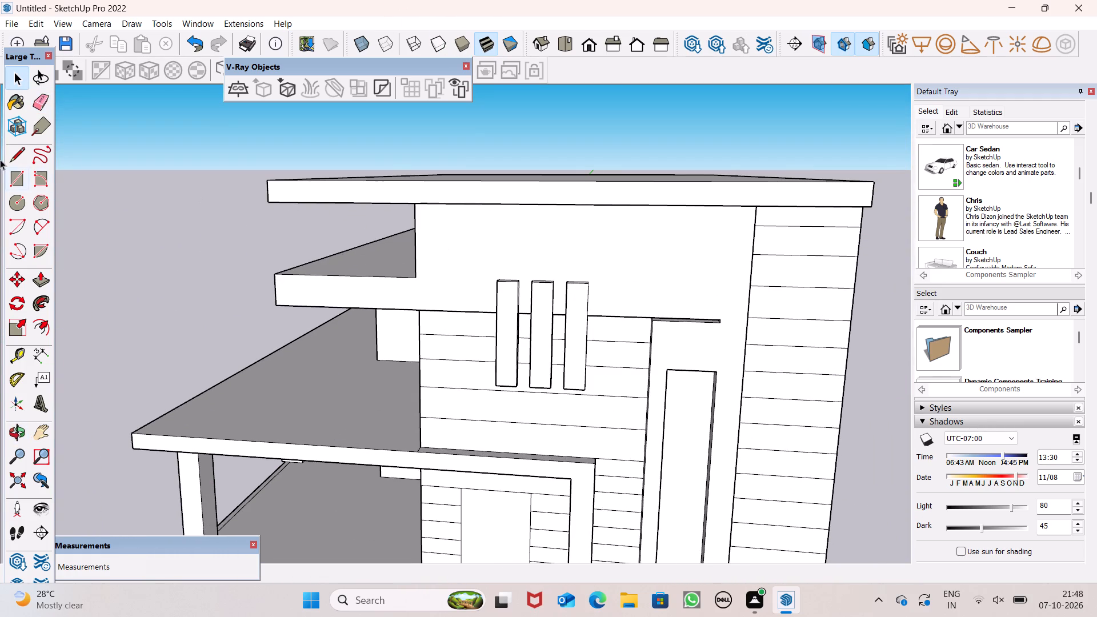
click(21, 158)
scroll(692, 210, up, 3)
middle_drag(708, 229, 716, 186)
scroll(710, 229, up, 1)
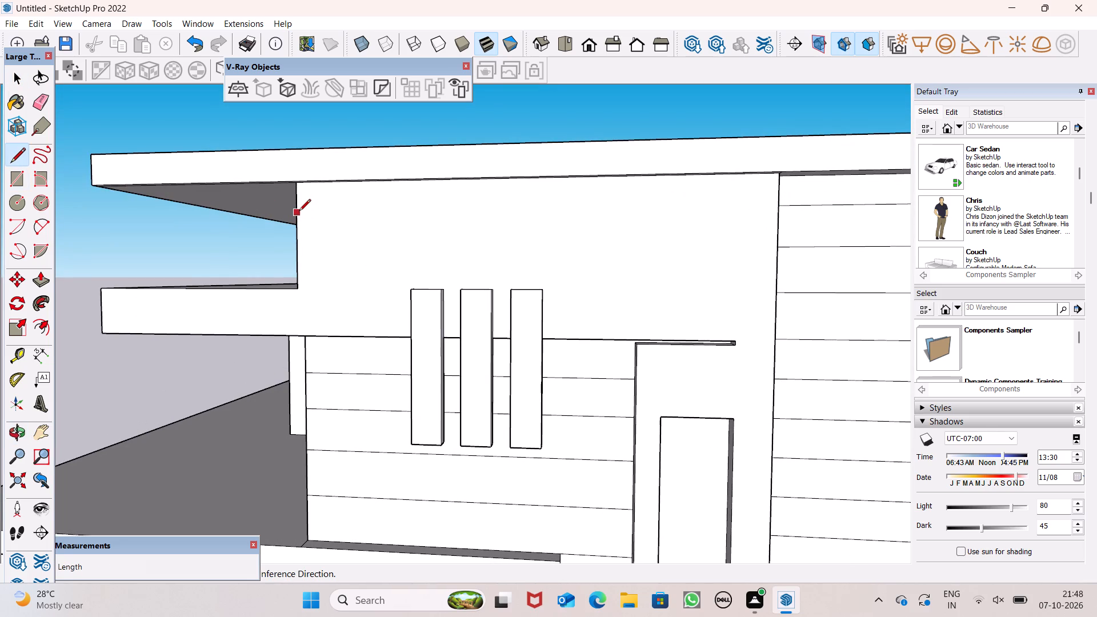
drag(299, 218, 307, 220)
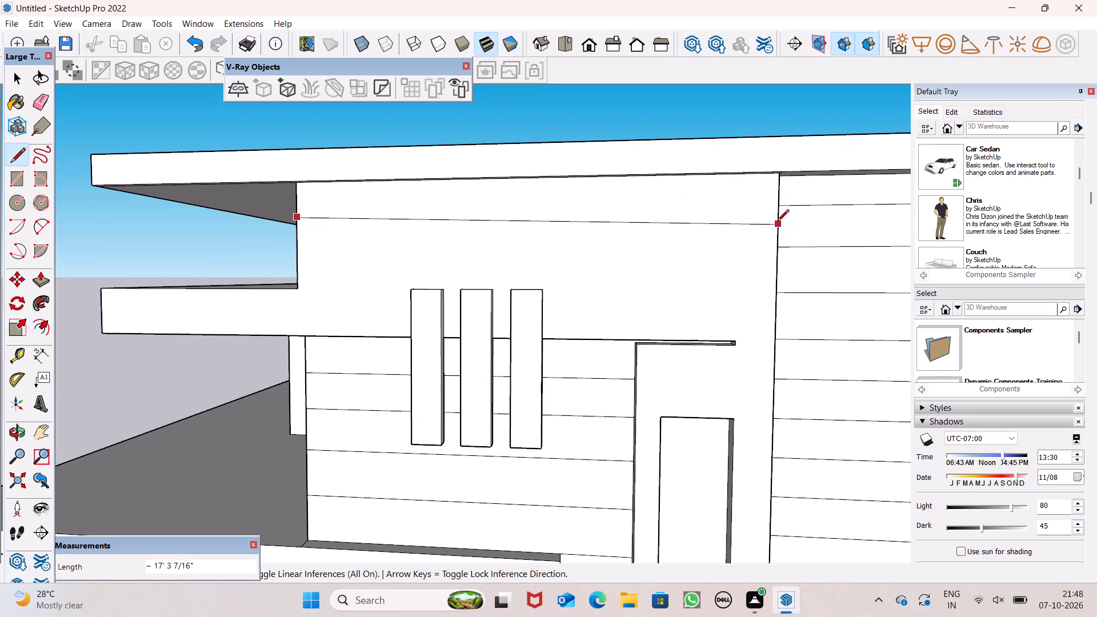
click(779, 216)
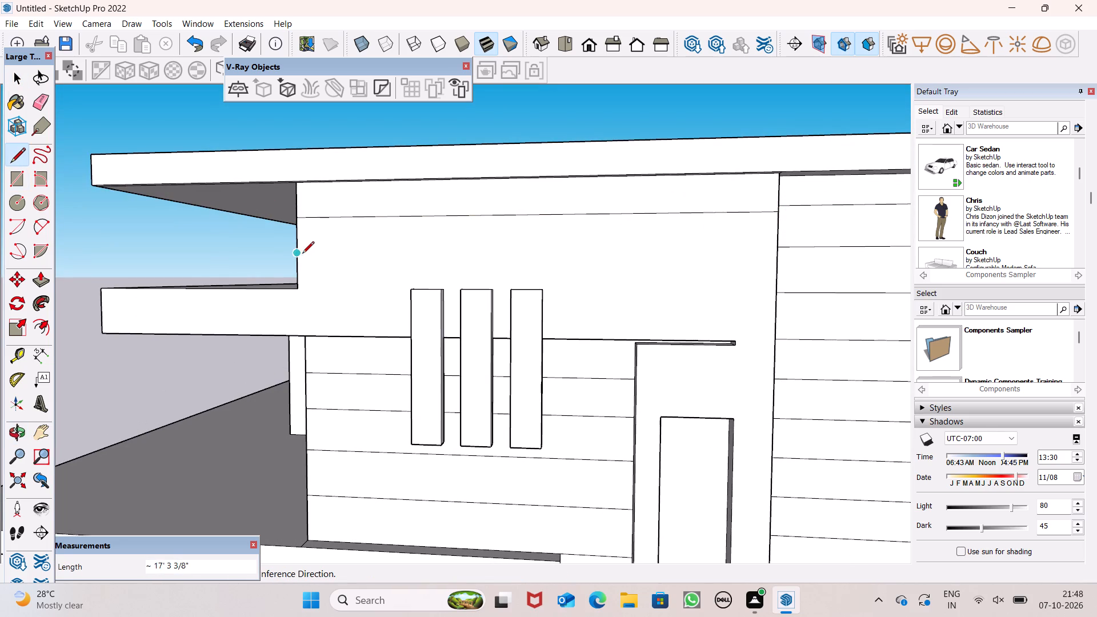
Draw two more horizontal siding lines about 17' 3" long beneath it, the lower one level with the projecting slab's top edge.
click(295, 253)
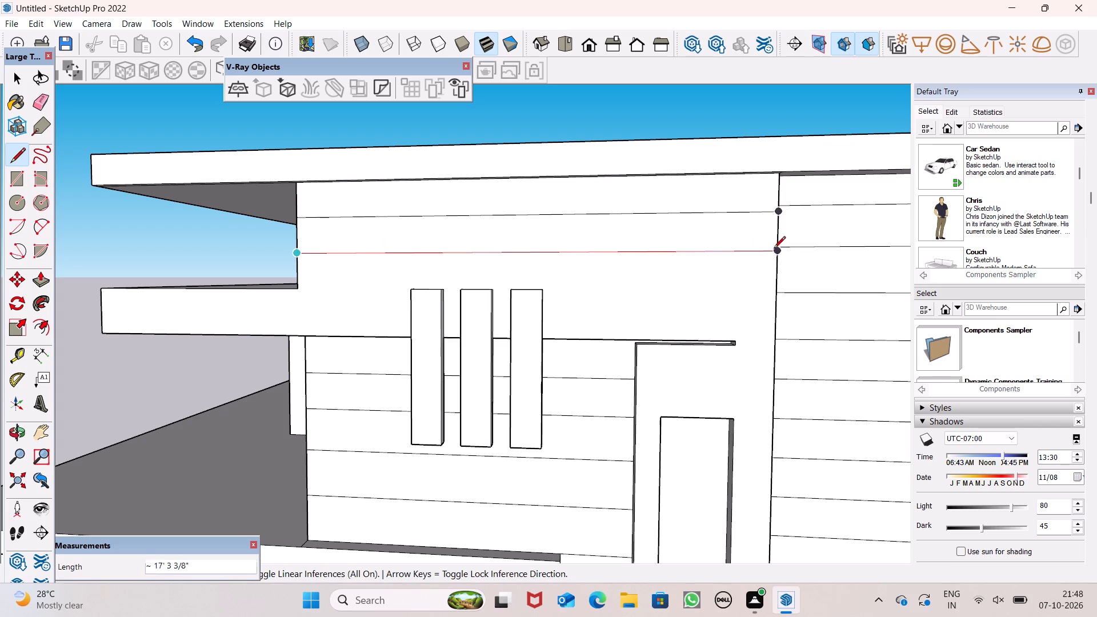
click(775, 249)
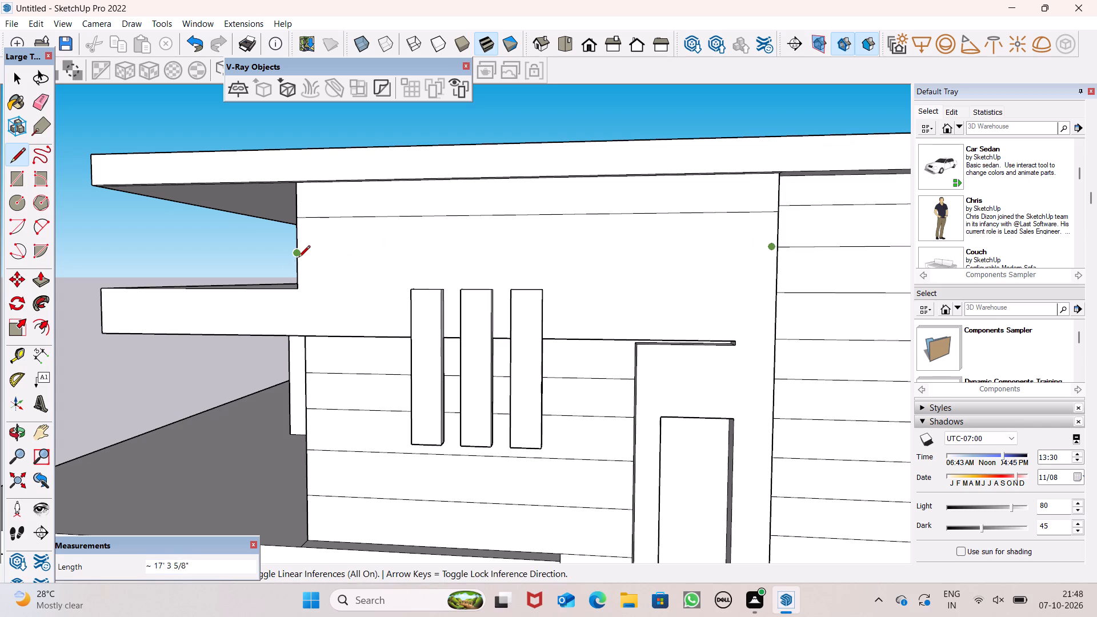
click(298, 258)
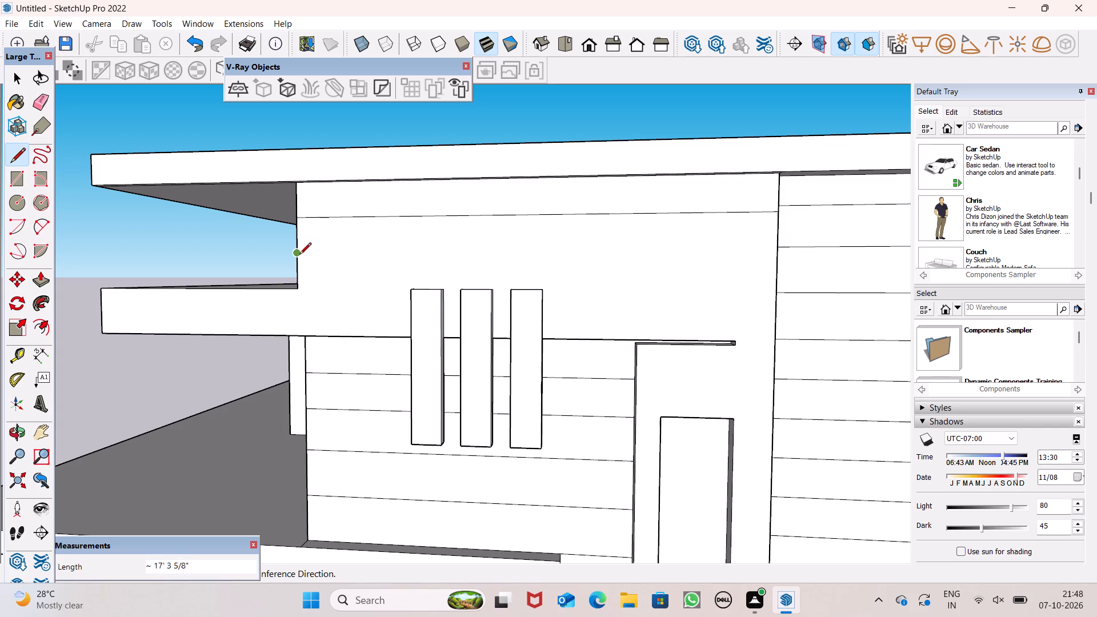
drag(299, 255, 403, 258)
click(781, 254)
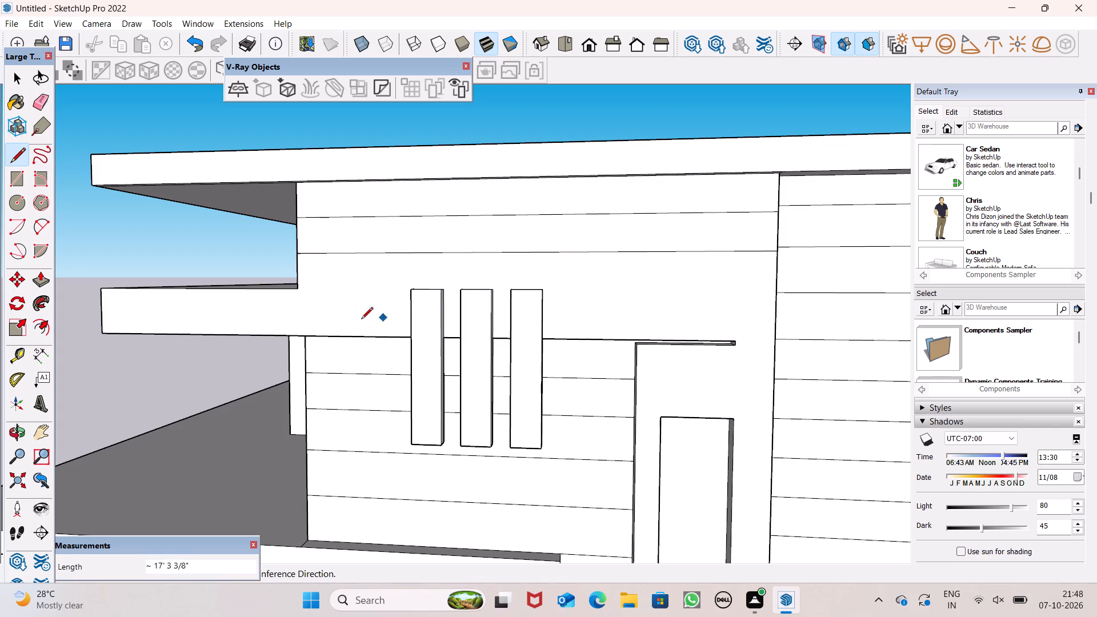
drag(299, 287, 321, 287)
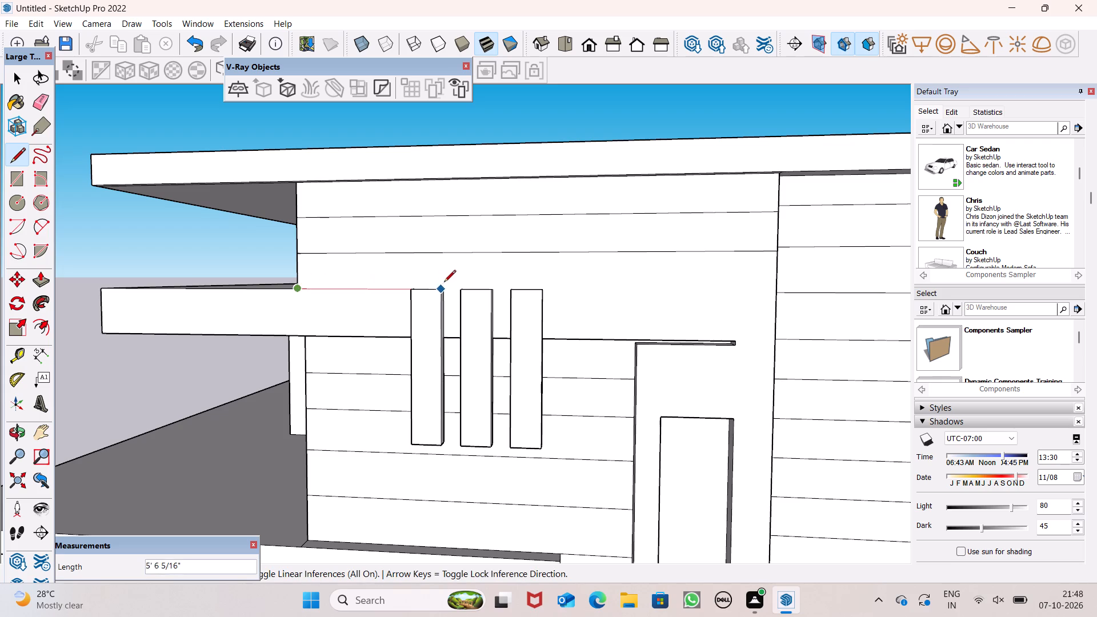
middle_drag(730, 296, 758, 357)
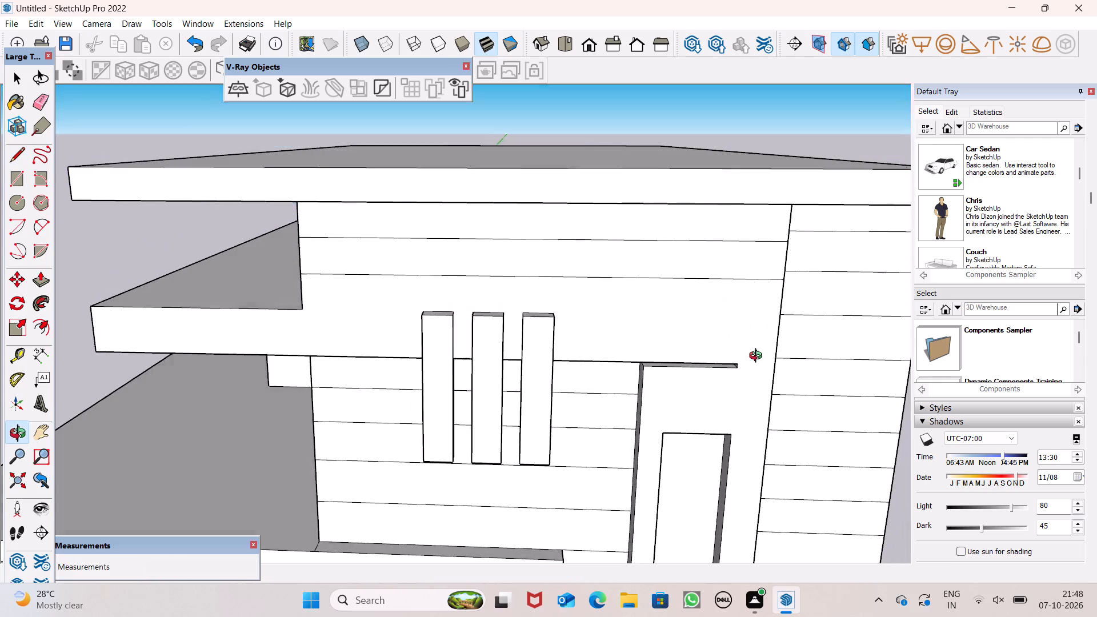
middle_drag(758, 357, 762, 364)
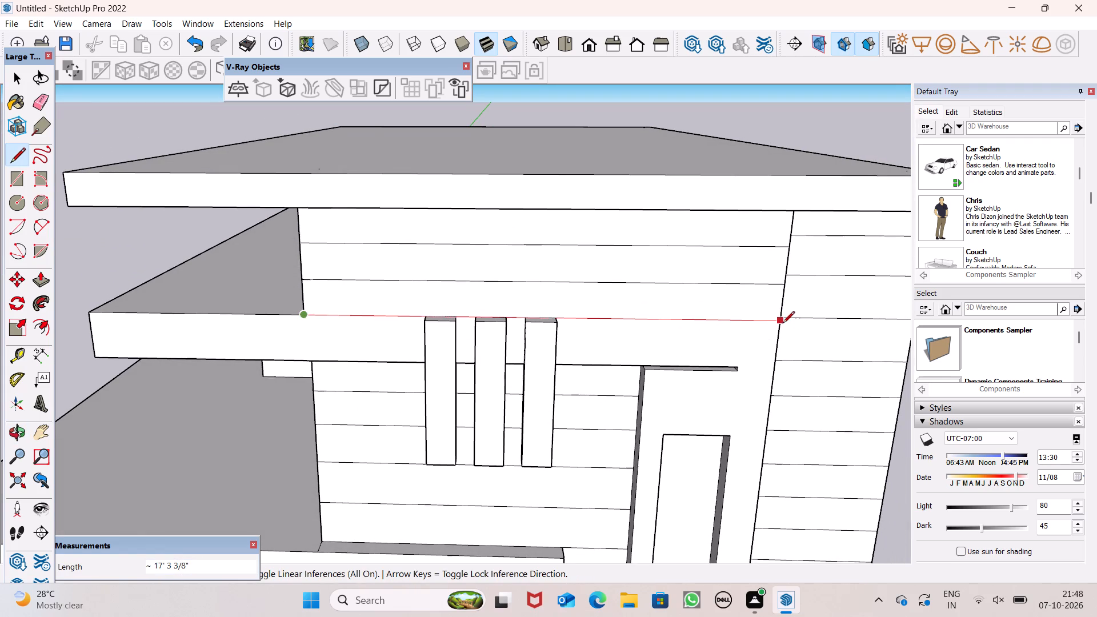
click(783, 324)
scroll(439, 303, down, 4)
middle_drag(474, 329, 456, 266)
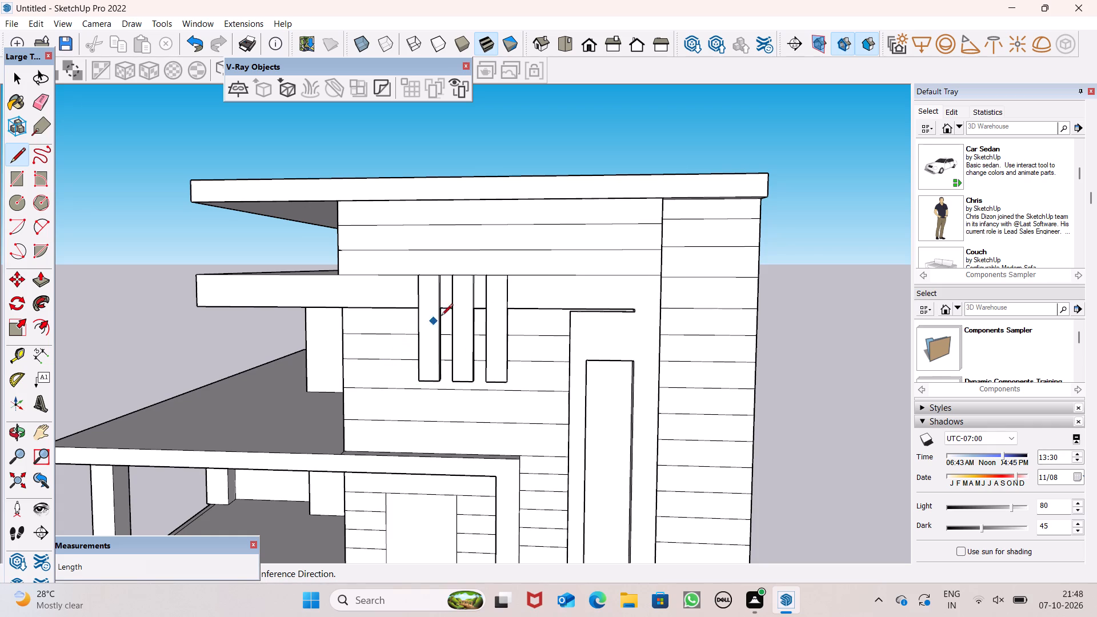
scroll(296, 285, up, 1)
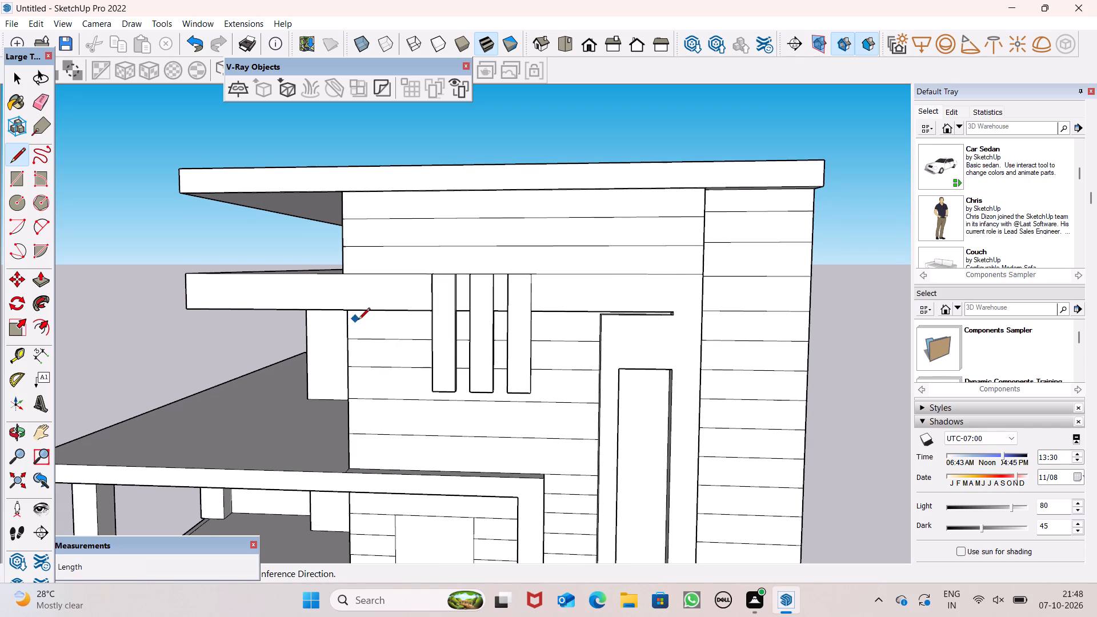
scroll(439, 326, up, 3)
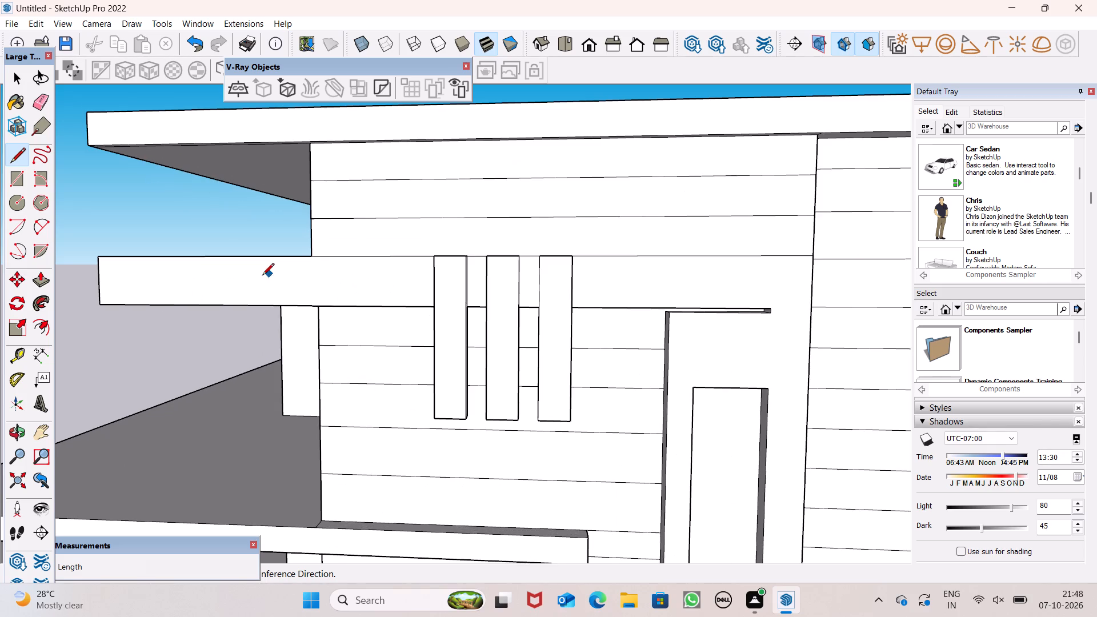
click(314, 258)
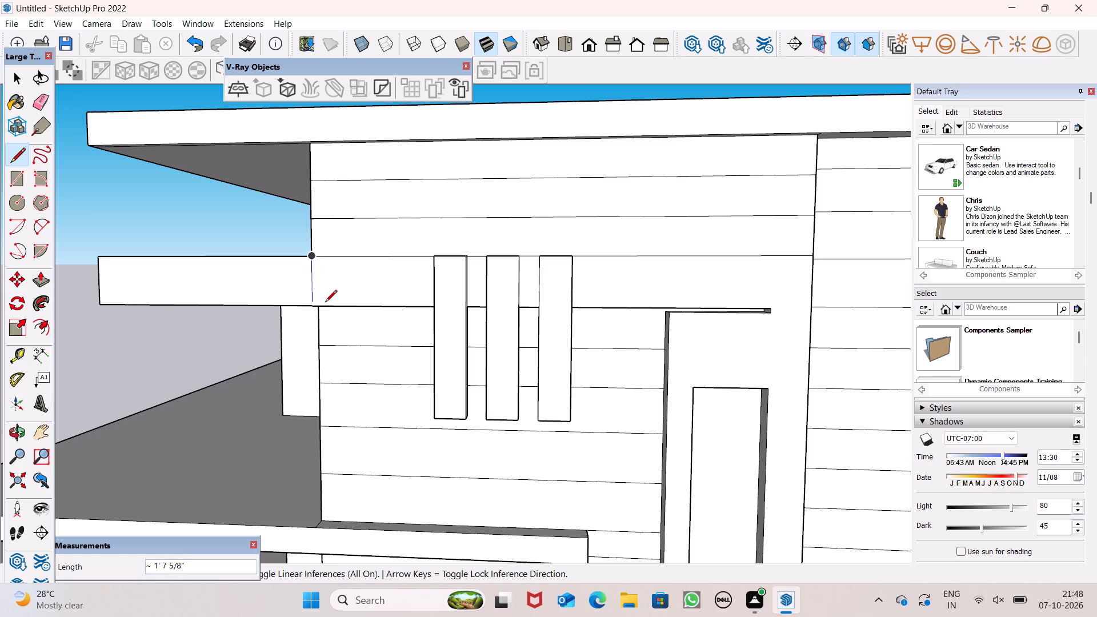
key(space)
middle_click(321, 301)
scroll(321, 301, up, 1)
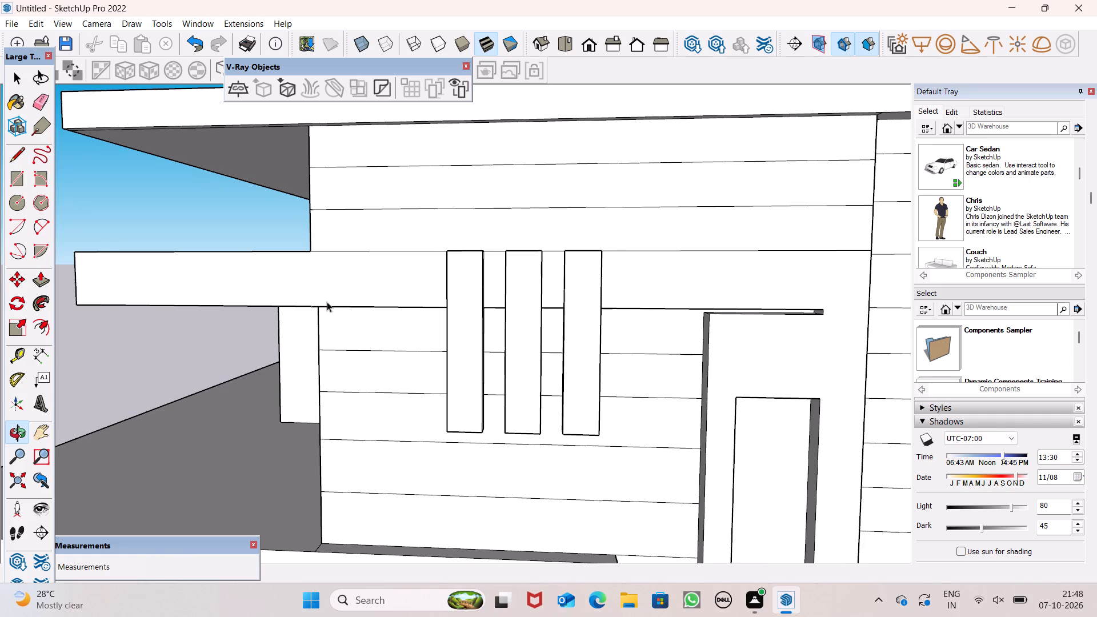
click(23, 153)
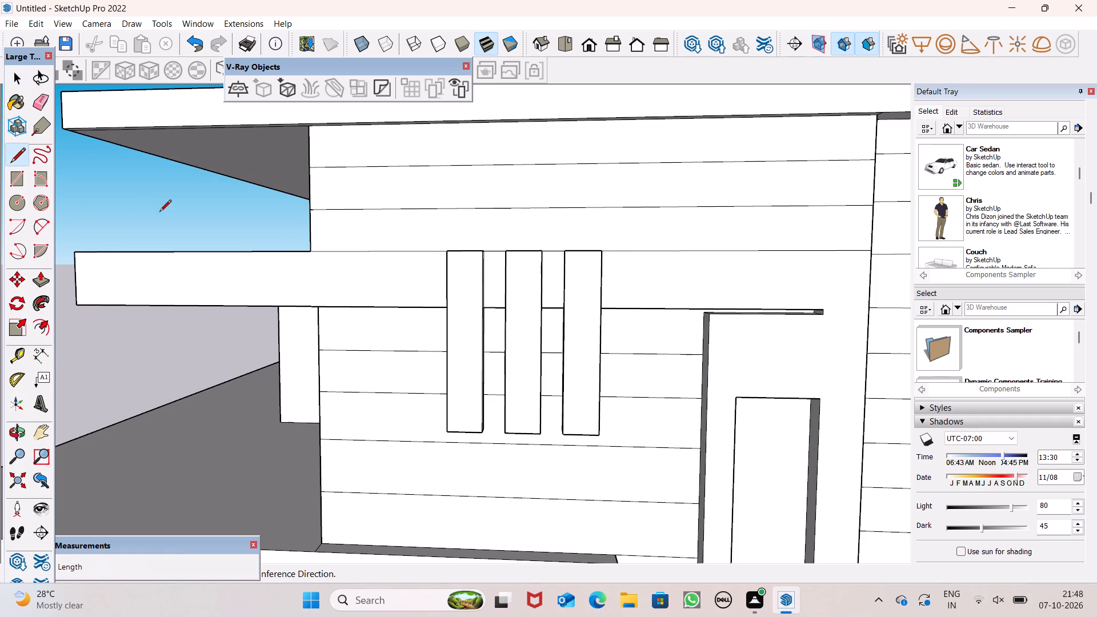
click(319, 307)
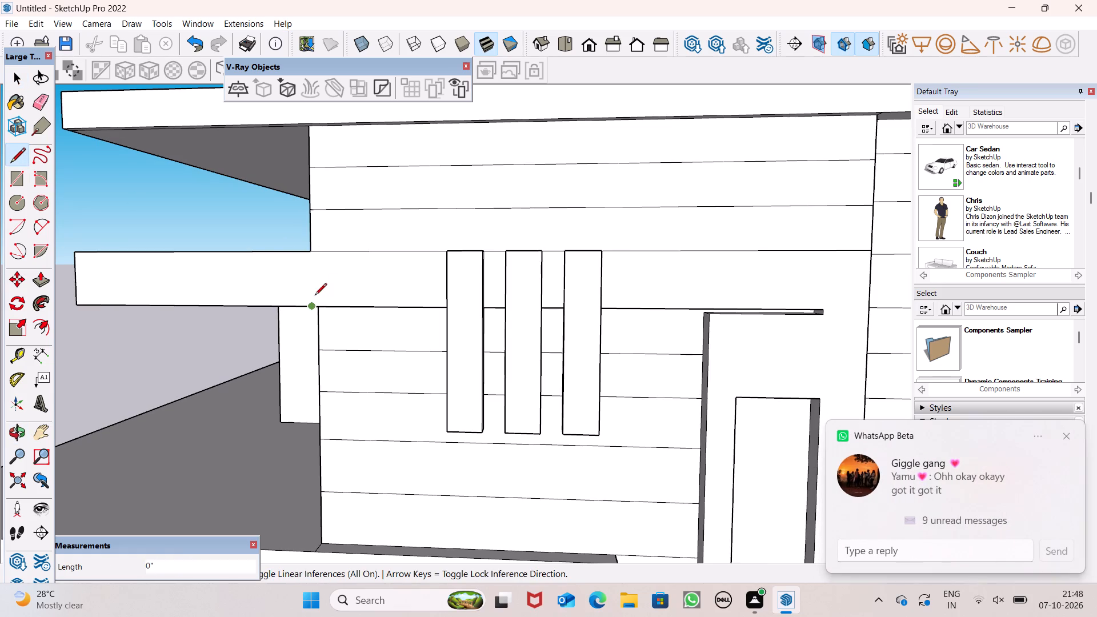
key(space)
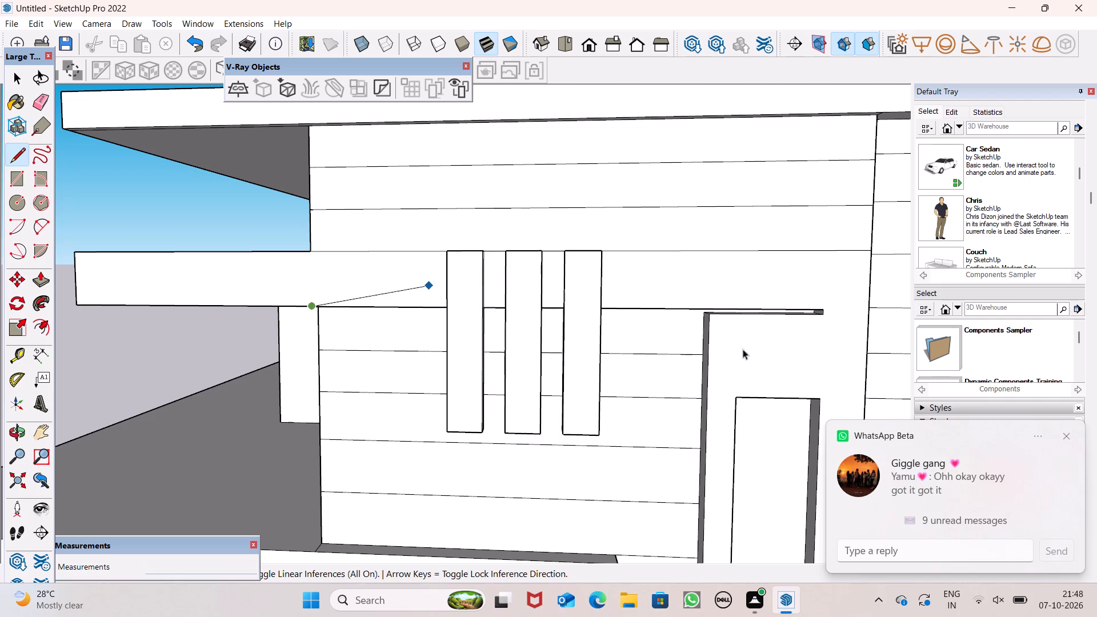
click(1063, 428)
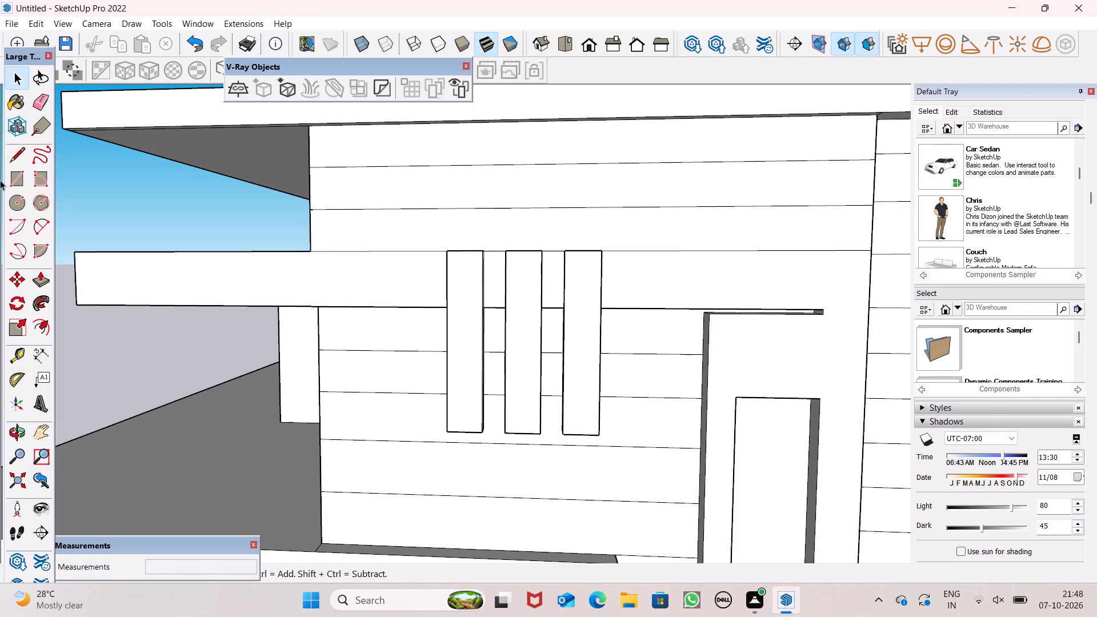
Draw a vertical line about 1' 9 1/2" long from the slab's bottom edge at the wall corner up to the lowest new siding line.
click(18, 157)
scroll(359, 219, up, 4)
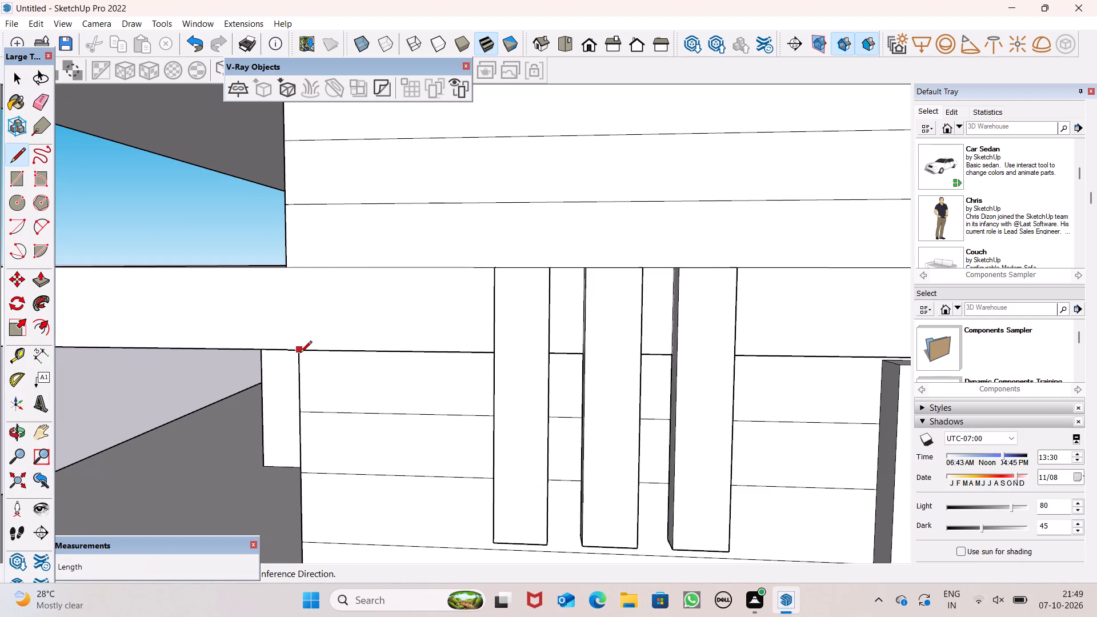
drag(300, 354, 296, 346)
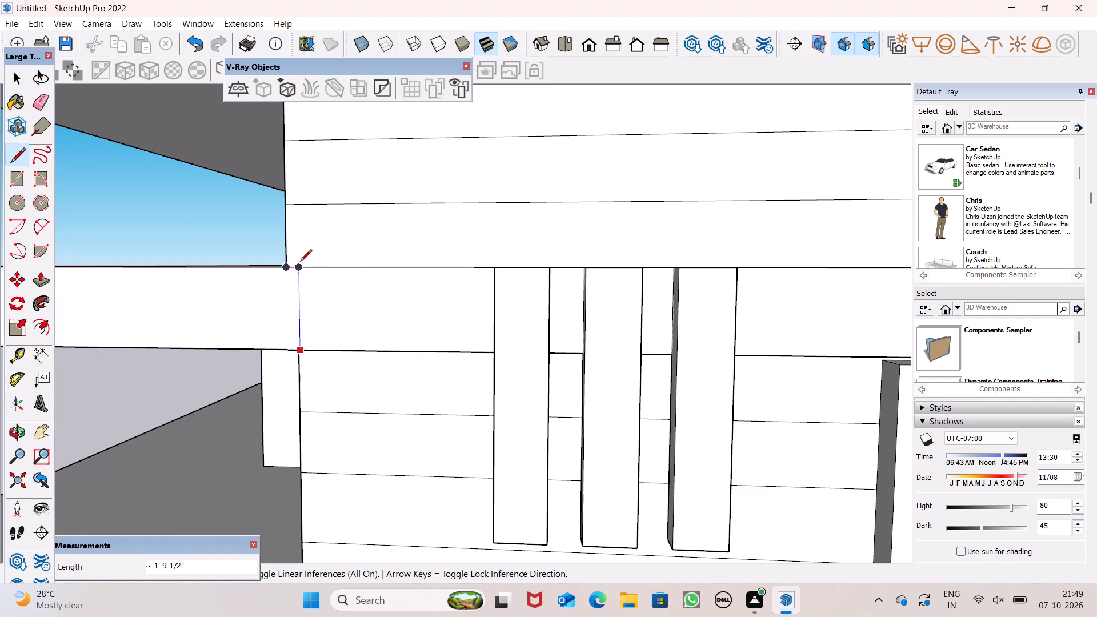
click(300, 262)
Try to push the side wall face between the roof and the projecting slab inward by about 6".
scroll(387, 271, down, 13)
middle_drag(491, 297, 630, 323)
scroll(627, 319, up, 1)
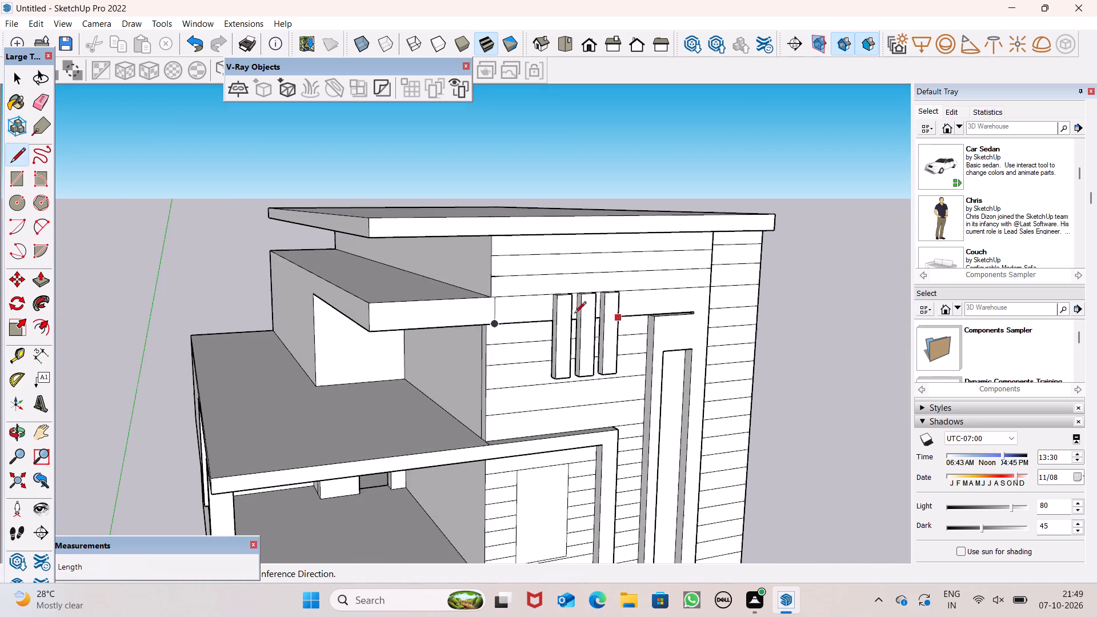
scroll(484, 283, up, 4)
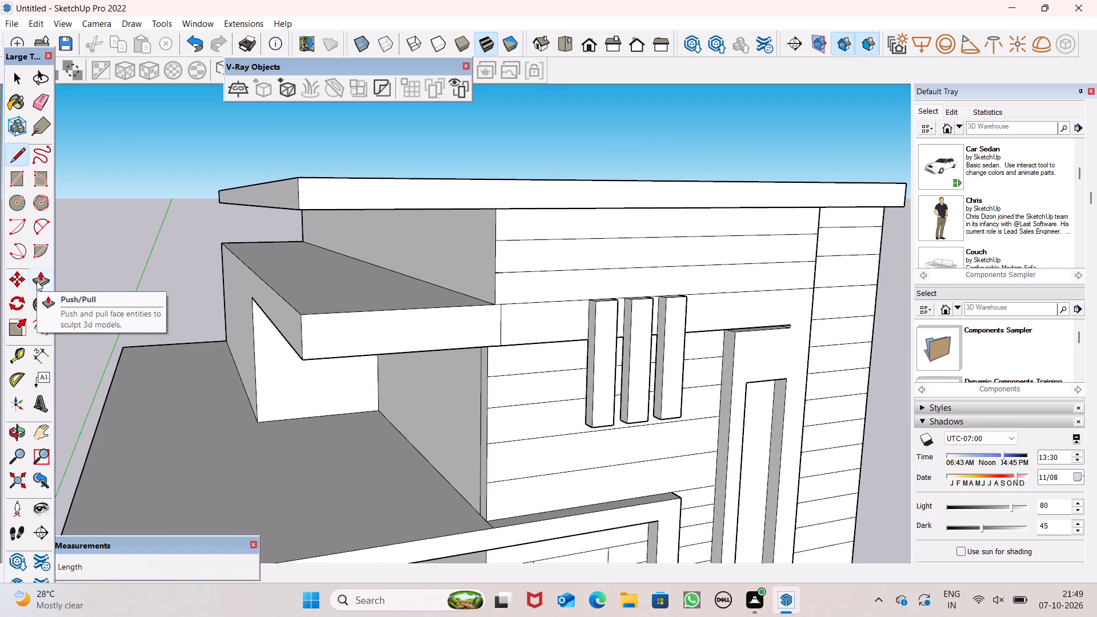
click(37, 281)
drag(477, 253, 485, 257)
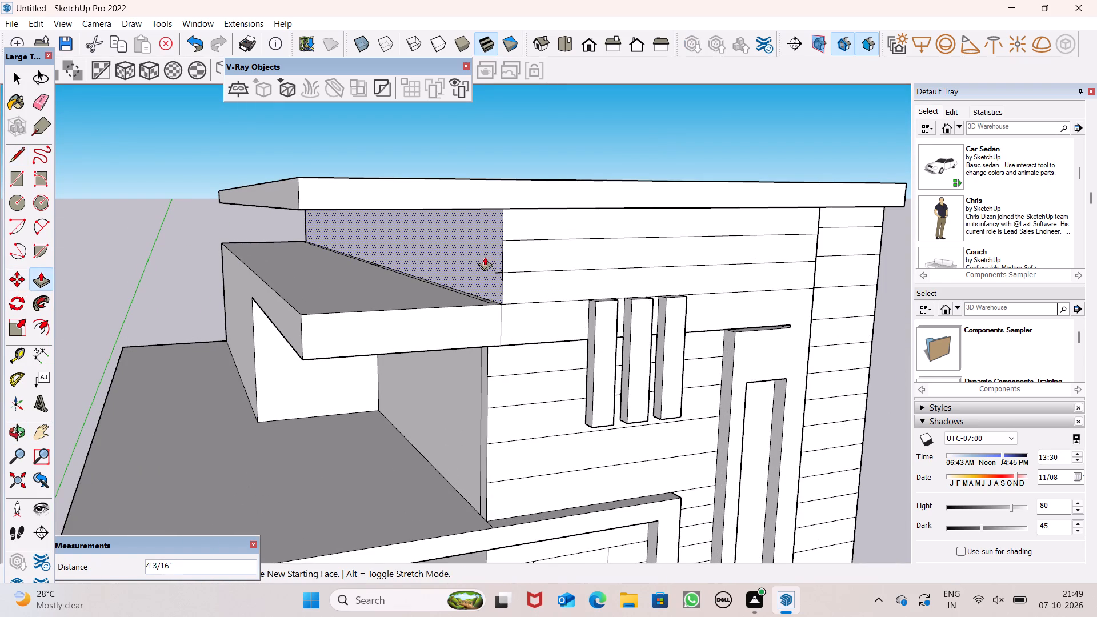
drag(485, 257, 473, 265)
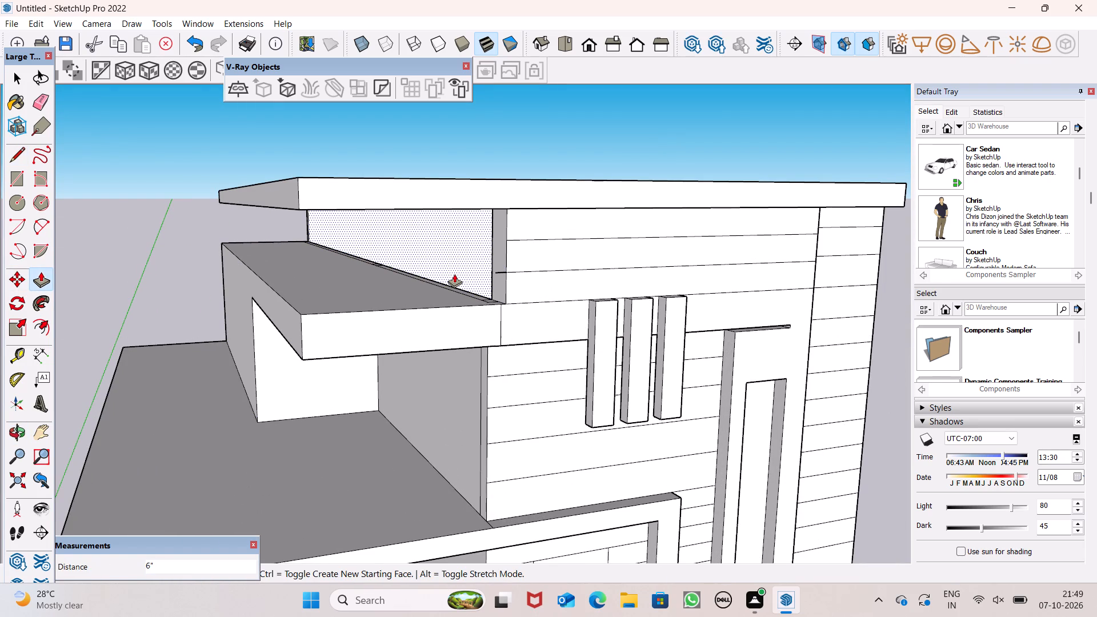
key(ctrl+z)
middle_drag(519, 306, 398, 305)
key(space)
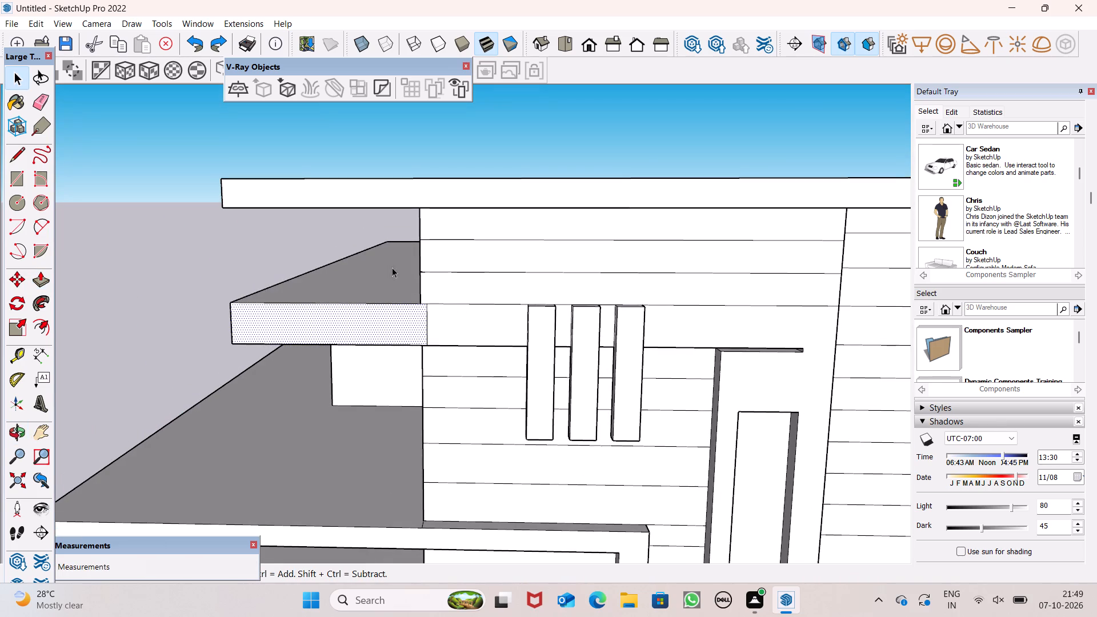
Pull the top roof's front face outward by about 1' 6" to deepen the overhang above the front facade.
scroll(391, 269, down, 5)
middle_drag(559, 322, 530, 286)
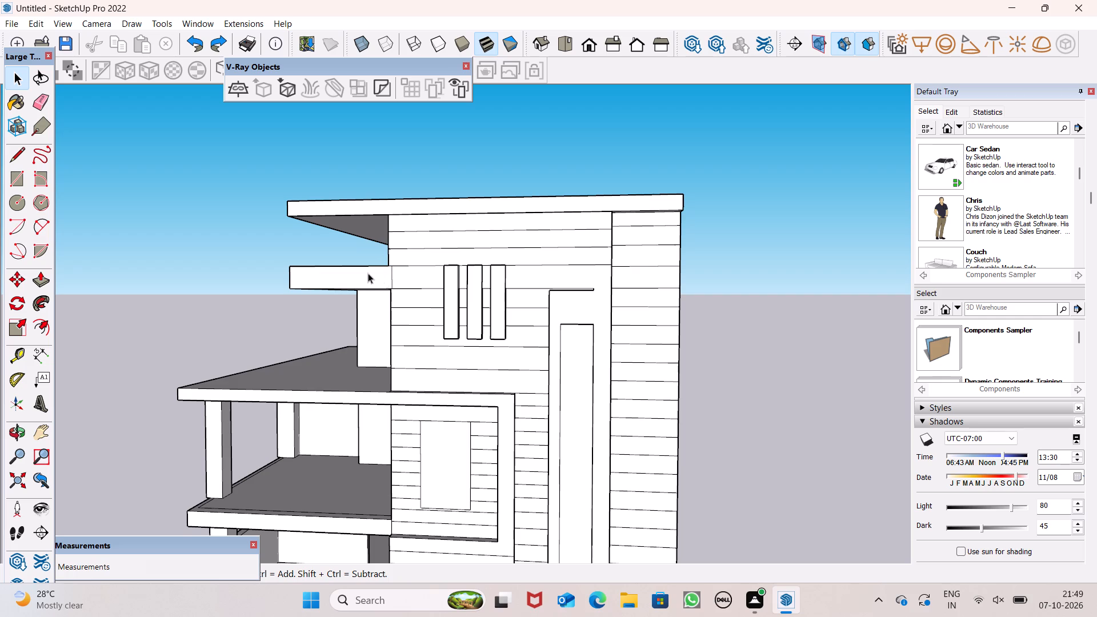
scroll(368, 273, down, 2)
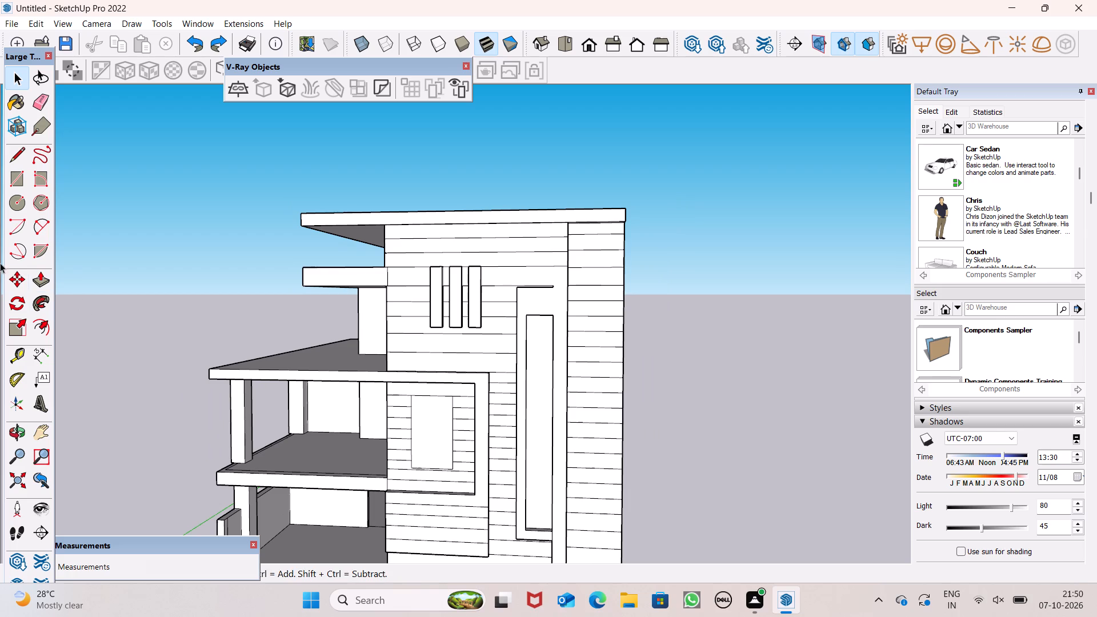
middle_drag(422, 297, 591, 338)
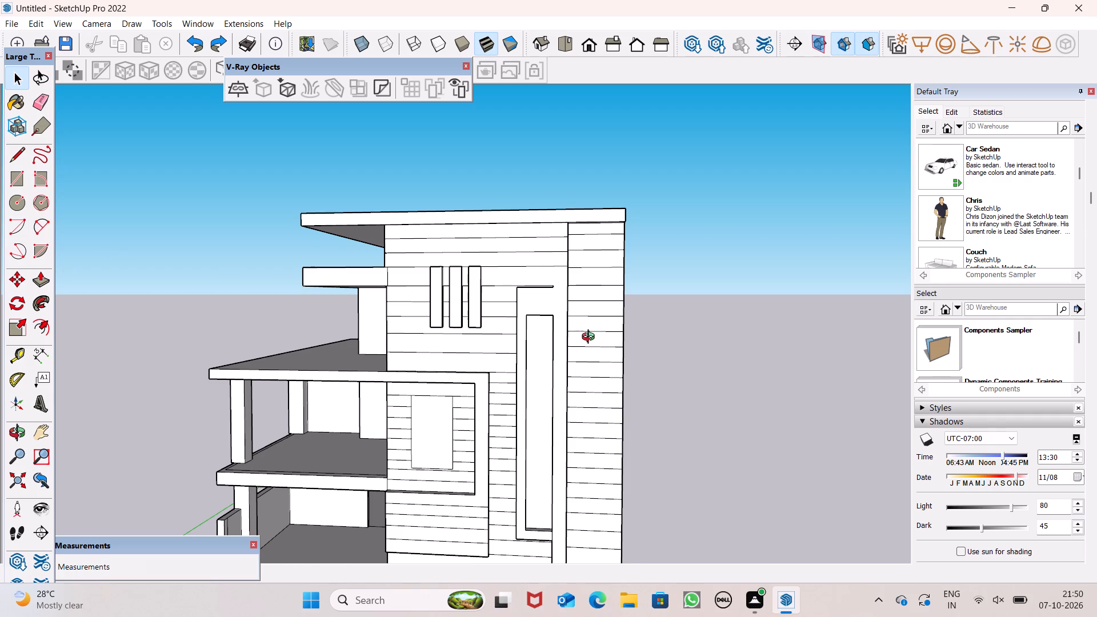
middle_drag(591, 338, 592, 338)
scroll(587, 261, down, 4)
middle_drag(591, 272, 691, 379)
scroll(568, 283, up, 2)
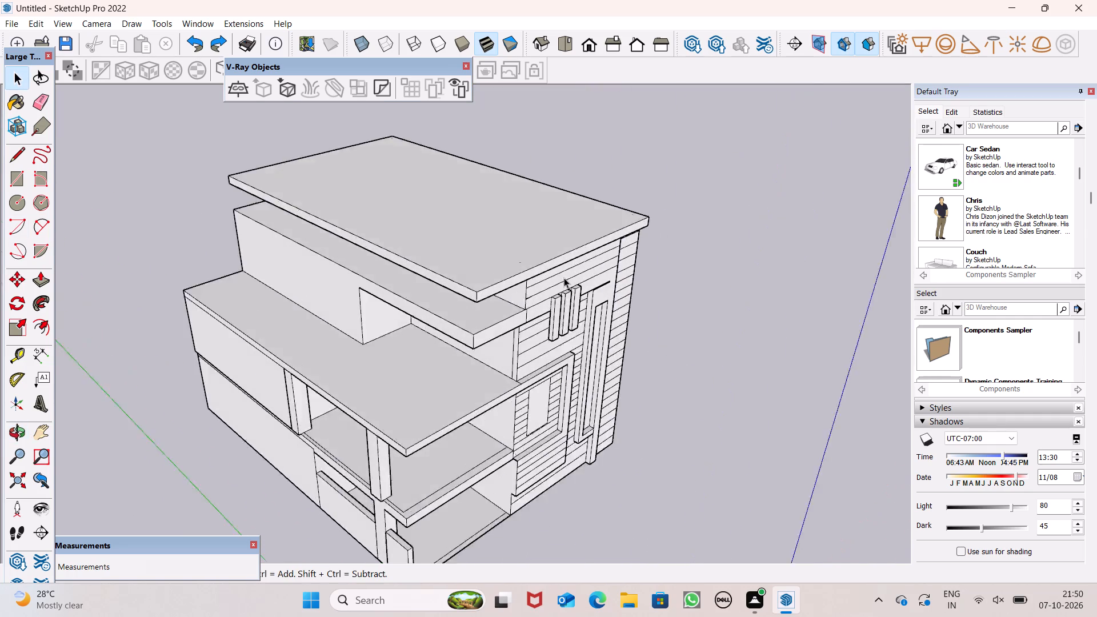
scroll(564, 278, up, 5)
drag(36, 277, 45, 277)
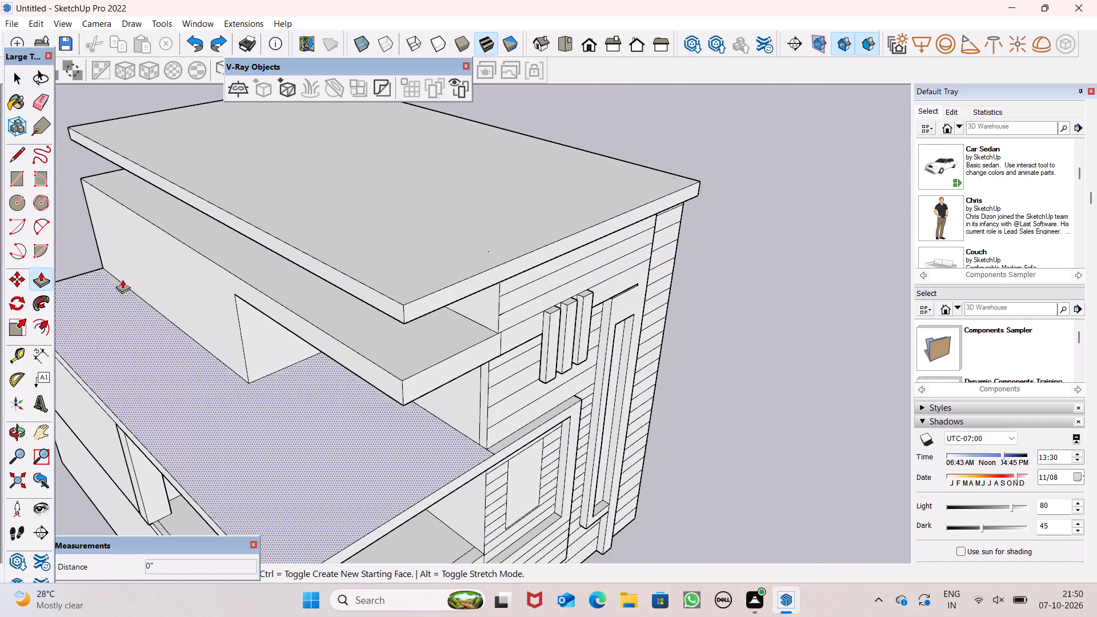
drag(454, 297, 474, 303)
middle_drag(533, 329, 511, 277)
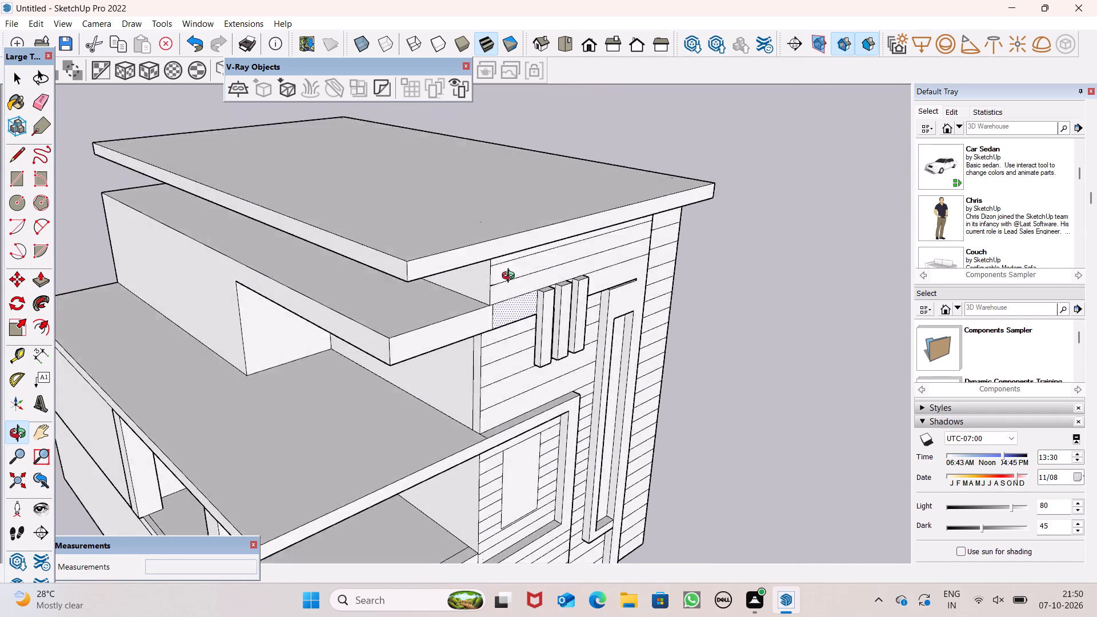
middle_drag(511, 277, 435, 150)
scroll(641, 249, down, 3)
scroll(642, 251, up, 1)
middle_drag(642, 252, 542, 180)
scroll(523, 164, up, 1)
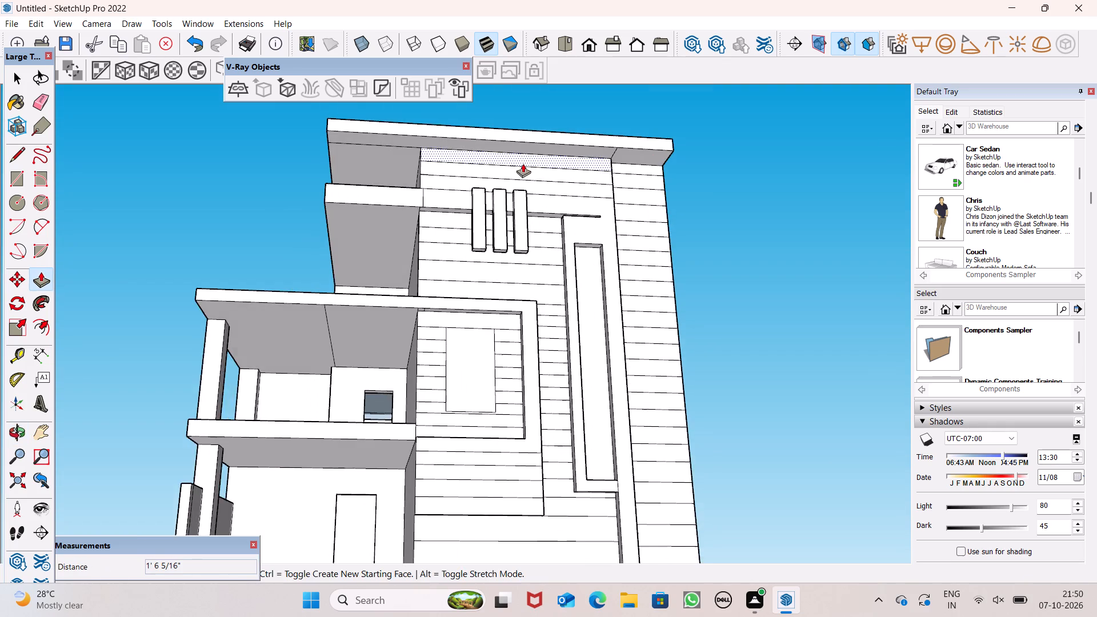
Erase the two leftover seam edges on the underside of the extended roof overhang above the front facade.
click(56, 95)
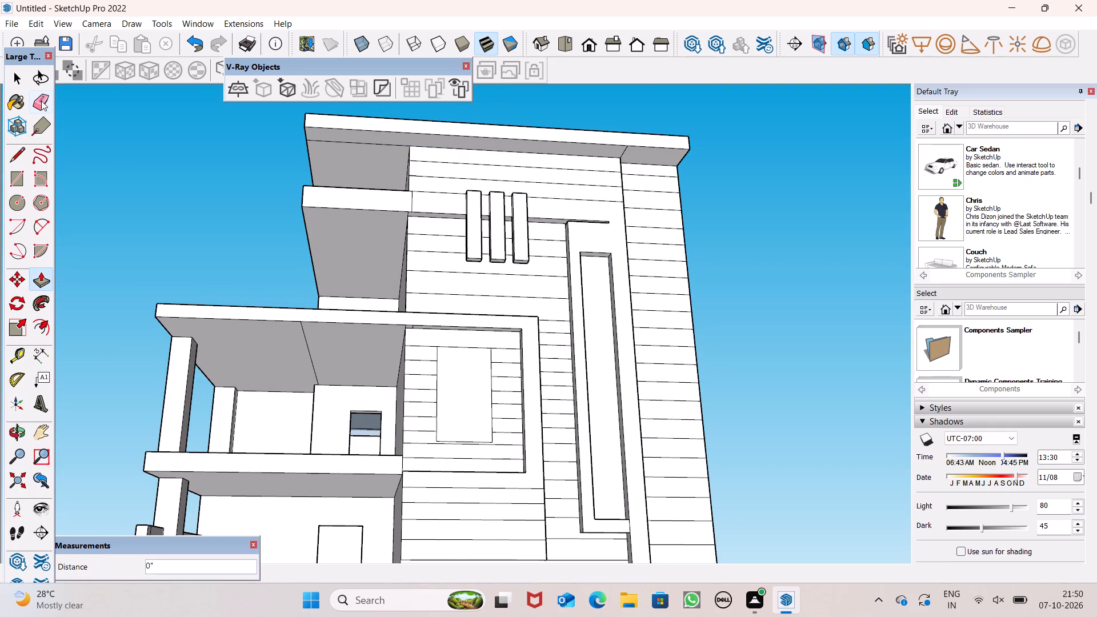
click(41, 101)
scroll(242, 138, up, 4)
click(394, 147)
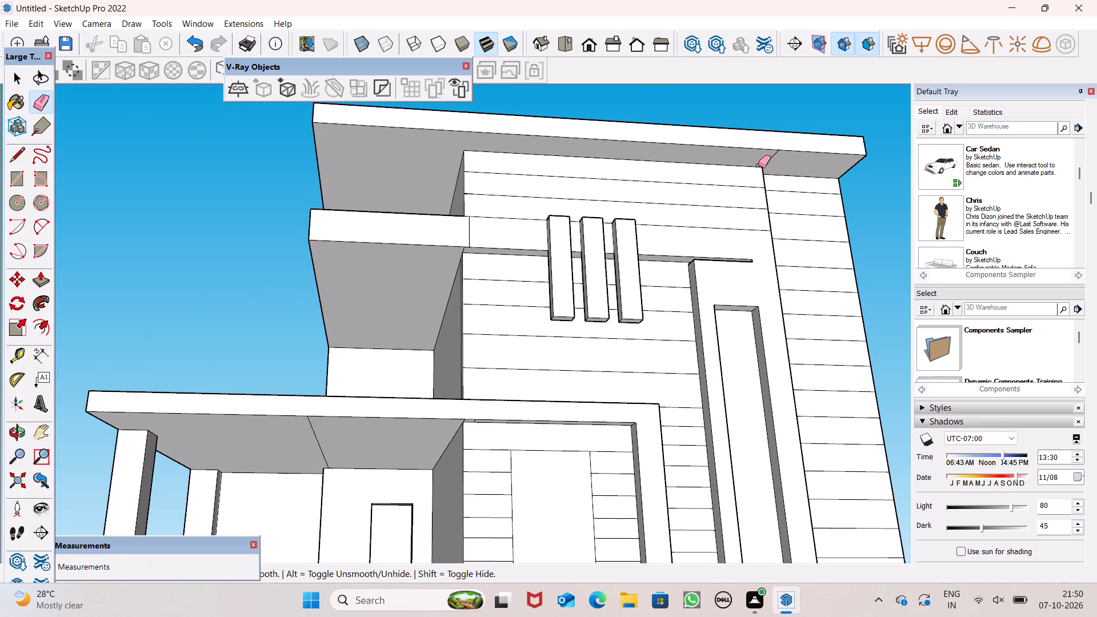
click(764, 166)
scroll(766, 164, down, 3)
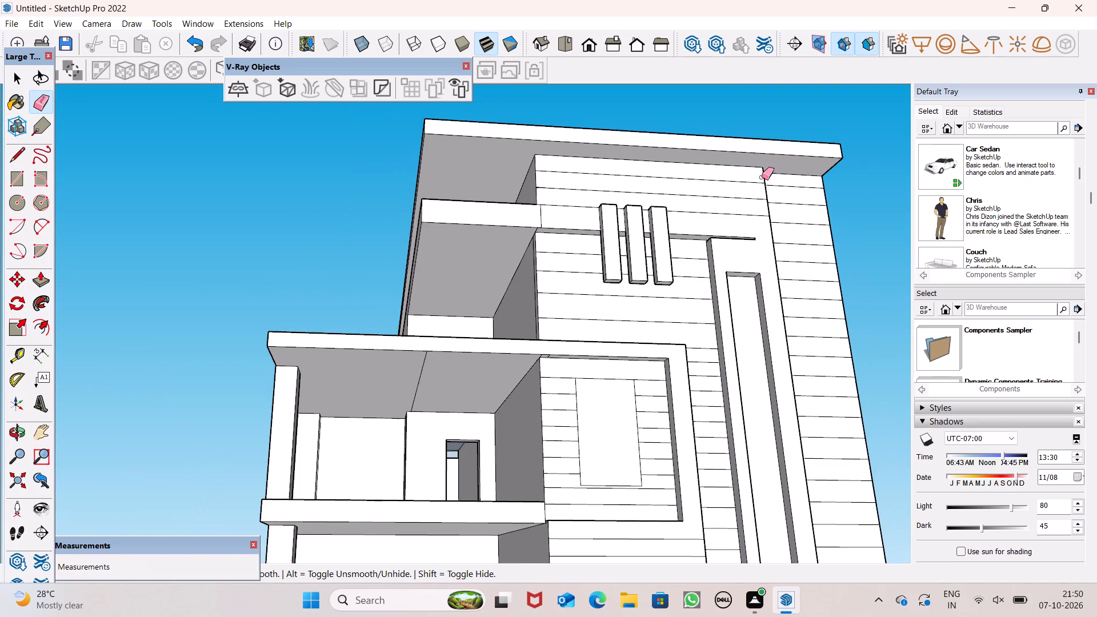
Examine the whole house from the front, from below and from the balcony side.
scroll(762, 177, down, 3)
middle_drag(755, 217, 626, 293)
scroll(639, 237, down, 4)
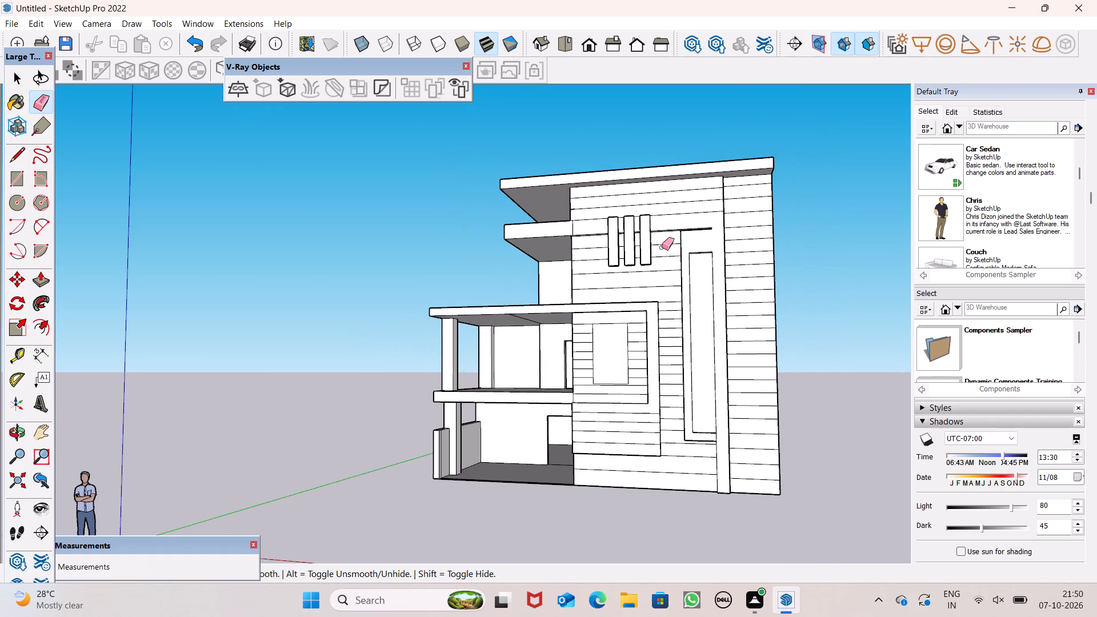
scroll(663, 247, down, 2)
middle_drag(654, 248, 694, 316)
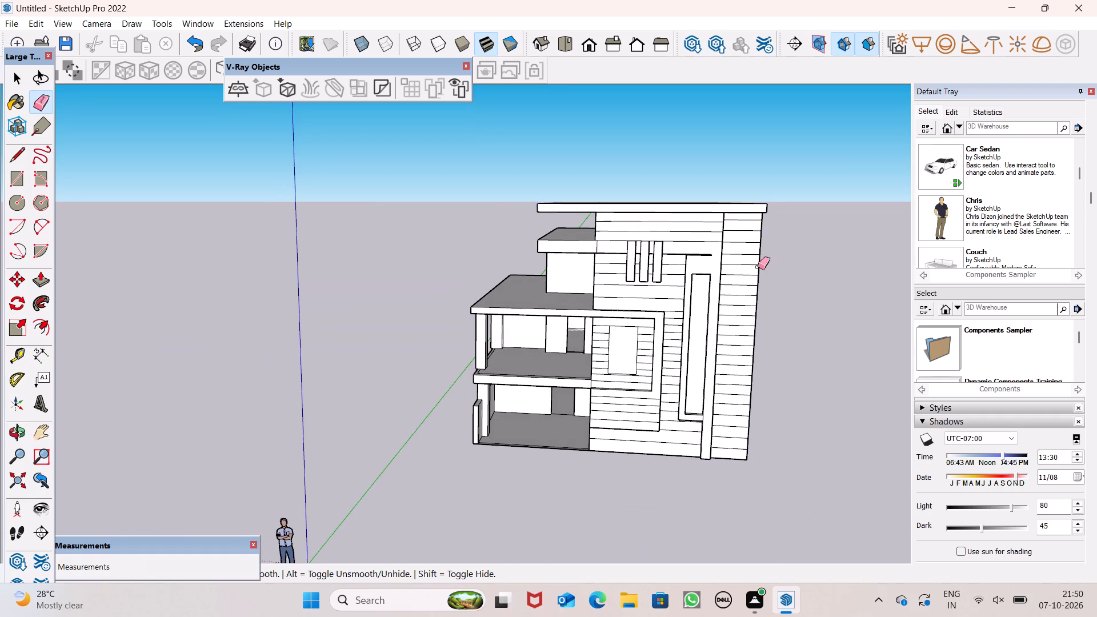
scroll(687, 251, down, 3)
middle_drag(731, 331, 804, 344)
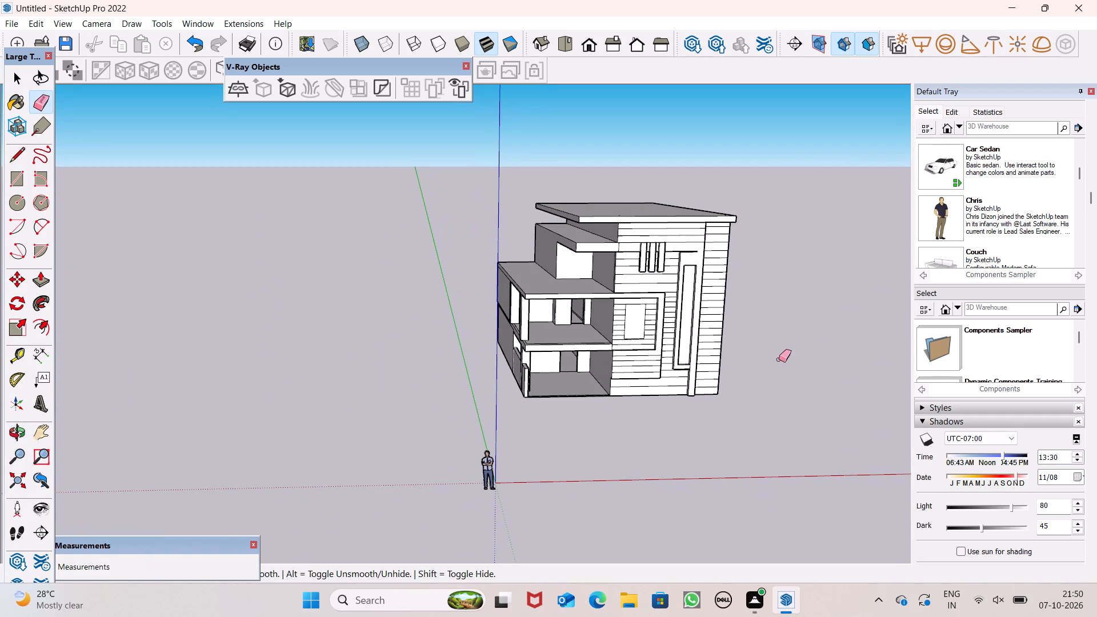
middle_drag(779, 359, 860, 308)
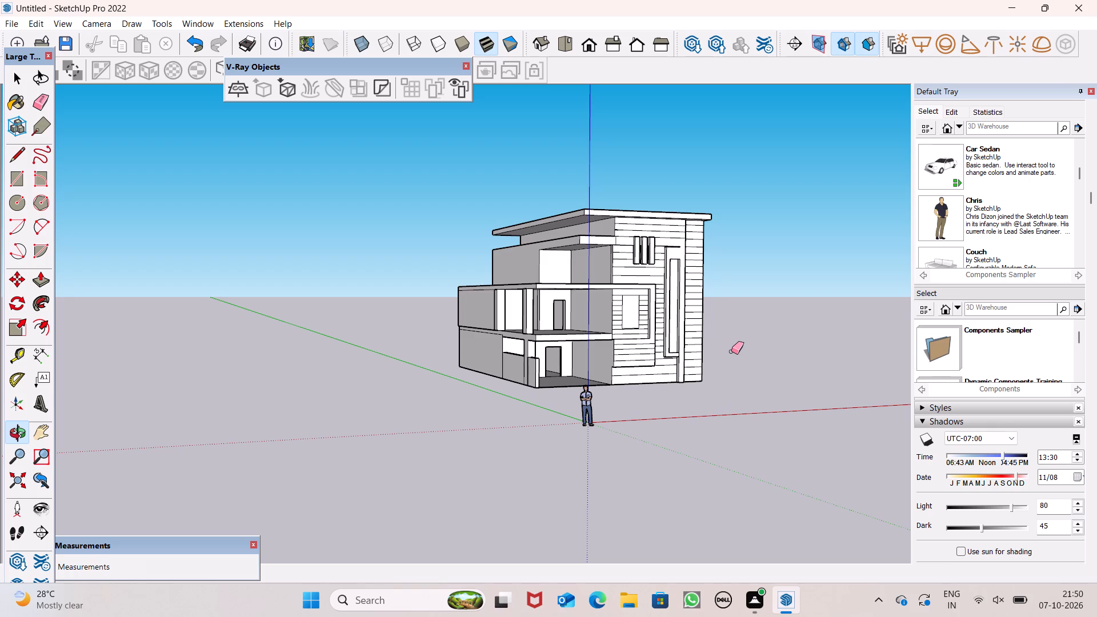
scroll(546, 322, up, 2)
middle_drag(545, 322, 469, 221)
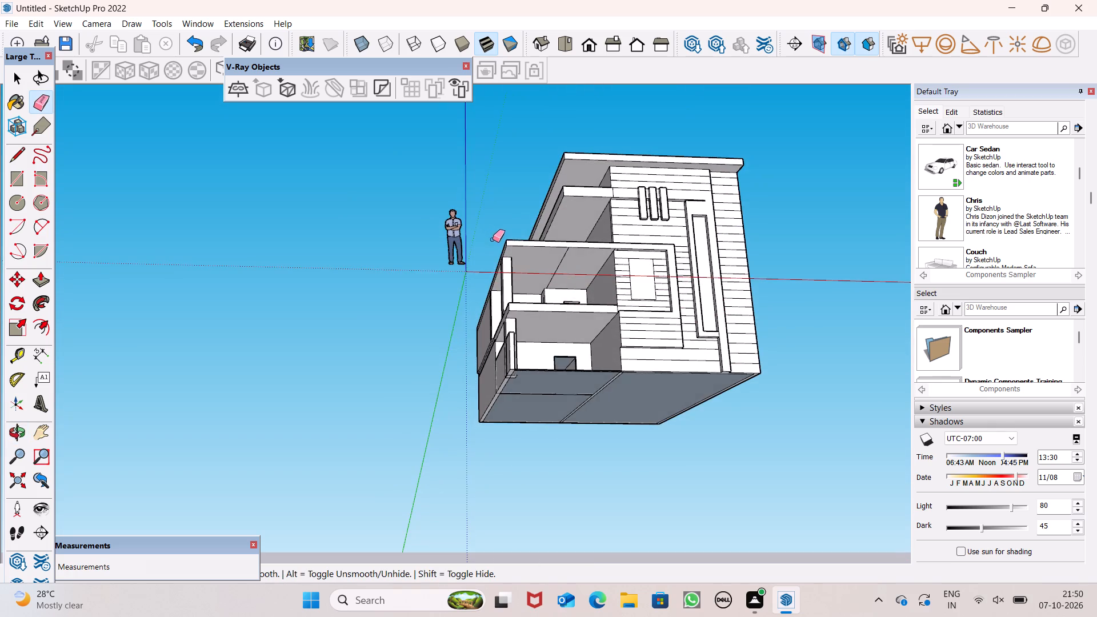
scroll(503, 245, up, 3)
middle_drag(514, 275, 791, 294)
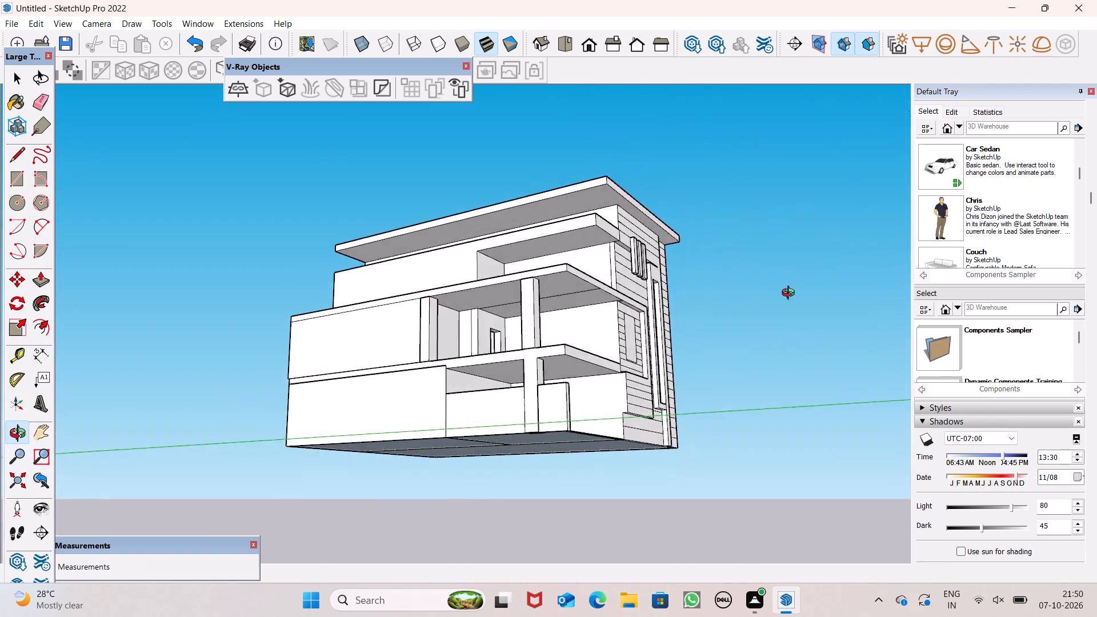
middle_drag(791, 294, 976, 461)
scroll(703, 331, down, 5)
middle_drag(615, 371, 609, 413)
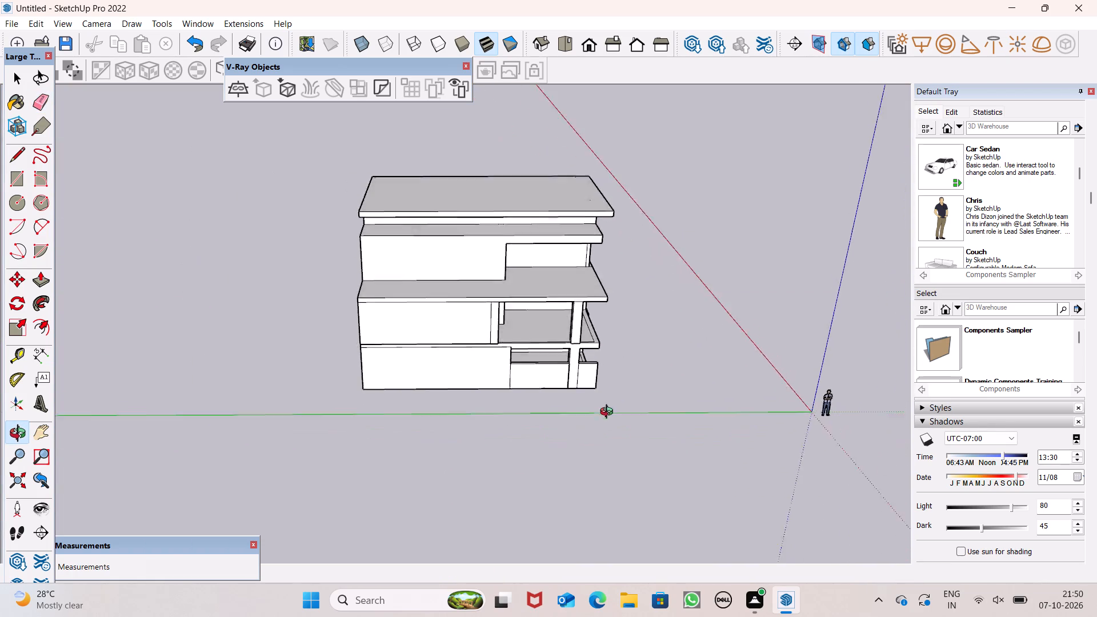
middle_drag(609, 413, 314, 379)
At the rear corner, push the side wall's slab band inward about 3 1/2" and the ground-floor wall about 3 3/8", flush with the upper wall.
scroll(326, 338, up, 6)
scroll(434, 332, up, 6)
middle_drag(450, 338, 454, 338)
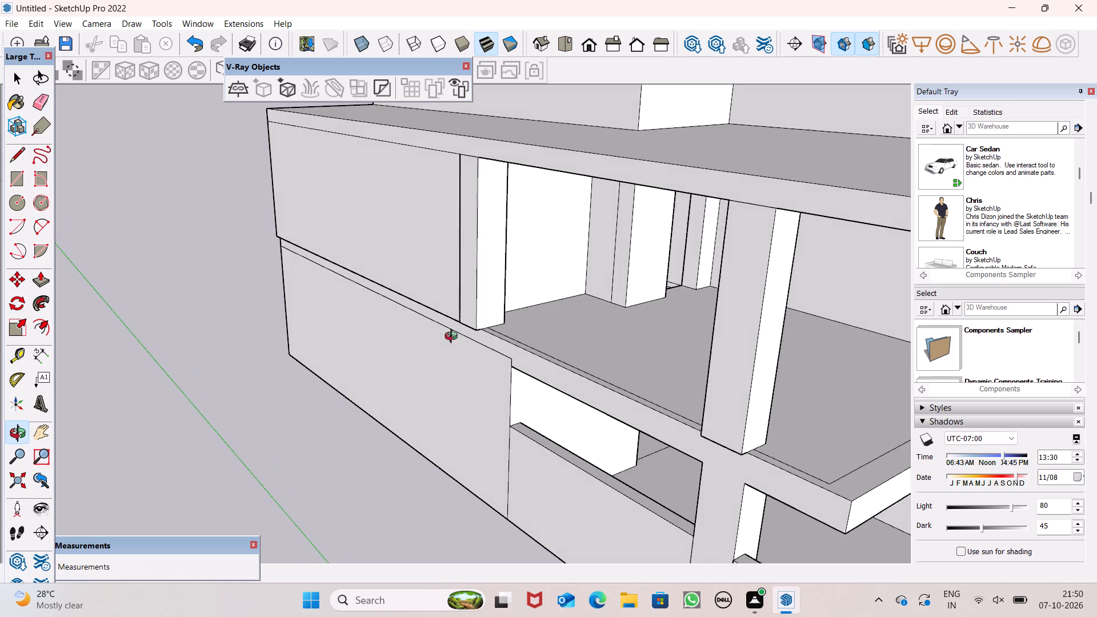
middle_drag(454, 338, 549, 253)
scroll(458, 328, up, 1)
middle_drag(624, 328, 1042, 416)
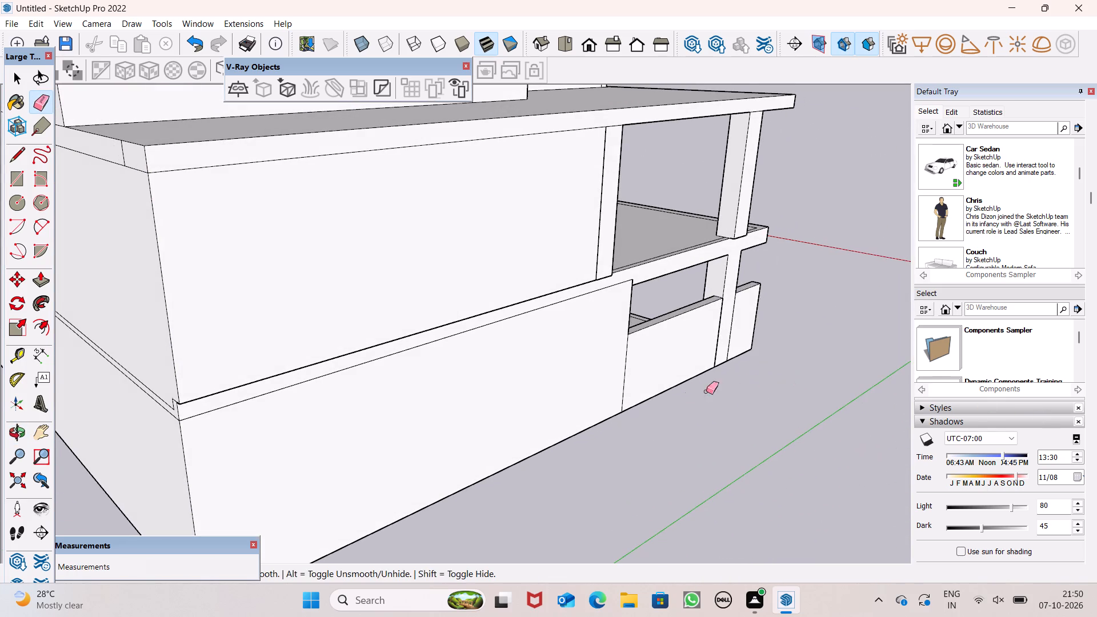
middle_drag(510, 403, 615, 343)
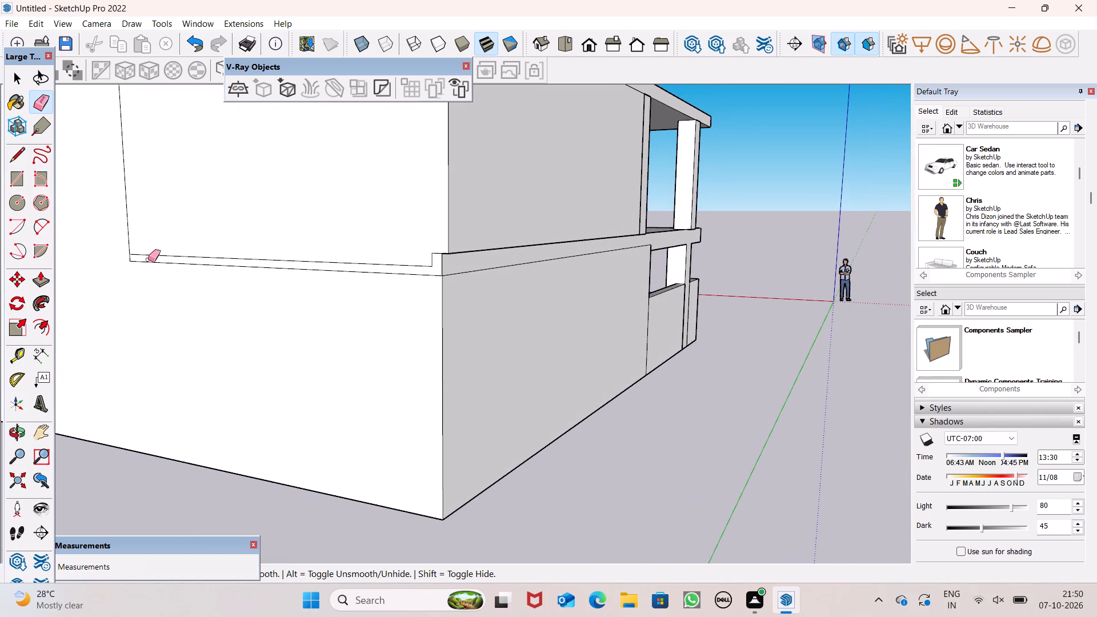
drag(42, 281, 49, 279)
scroll(513, 319, up, 4)
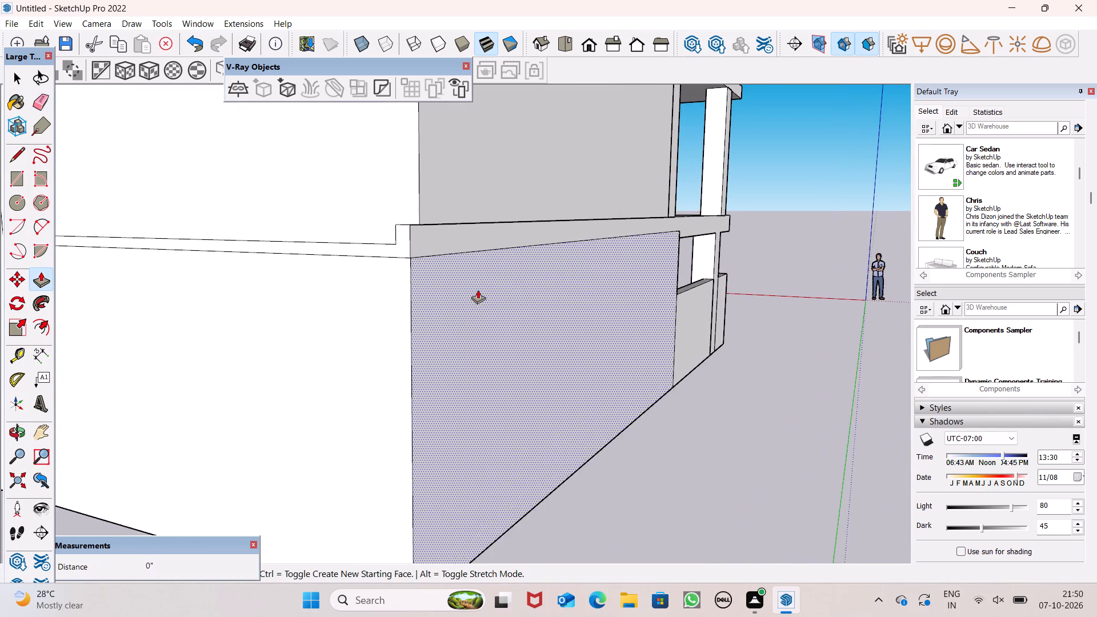
drag(414, 226, 445, 196)
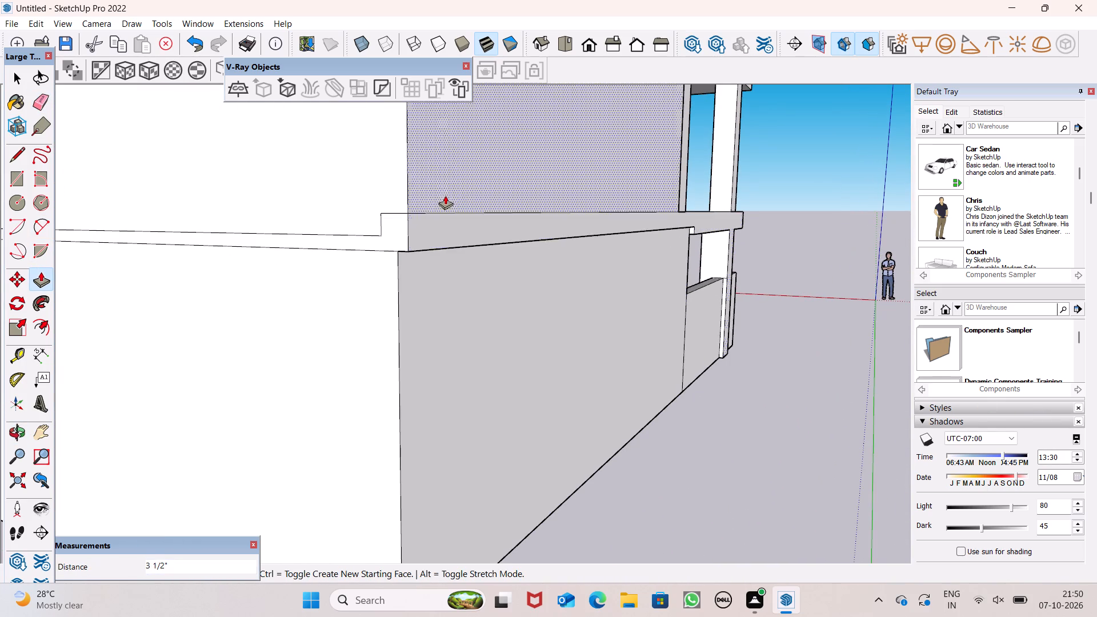
drag(455, 290, 478, 240)
scroll(540, 275, down, 6)
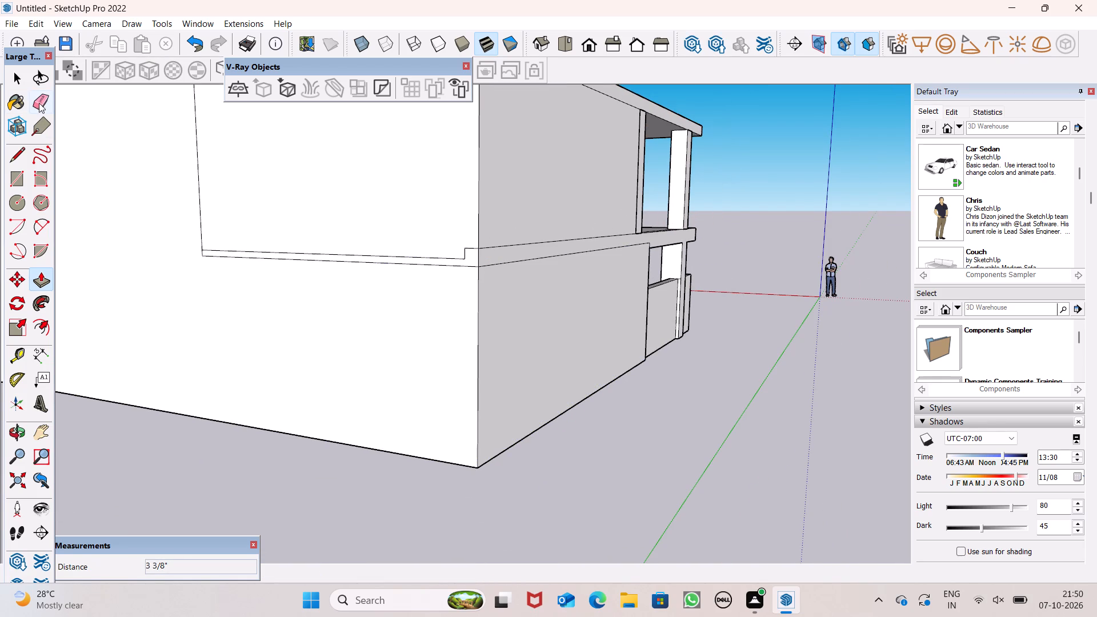
Erase the leftover horizontal floor lines, the vertical line and the small corner edges on the rear wall.
click(42, 103)
drag(381, 253, 357, 267)
drag(222, 236, 179, 239)
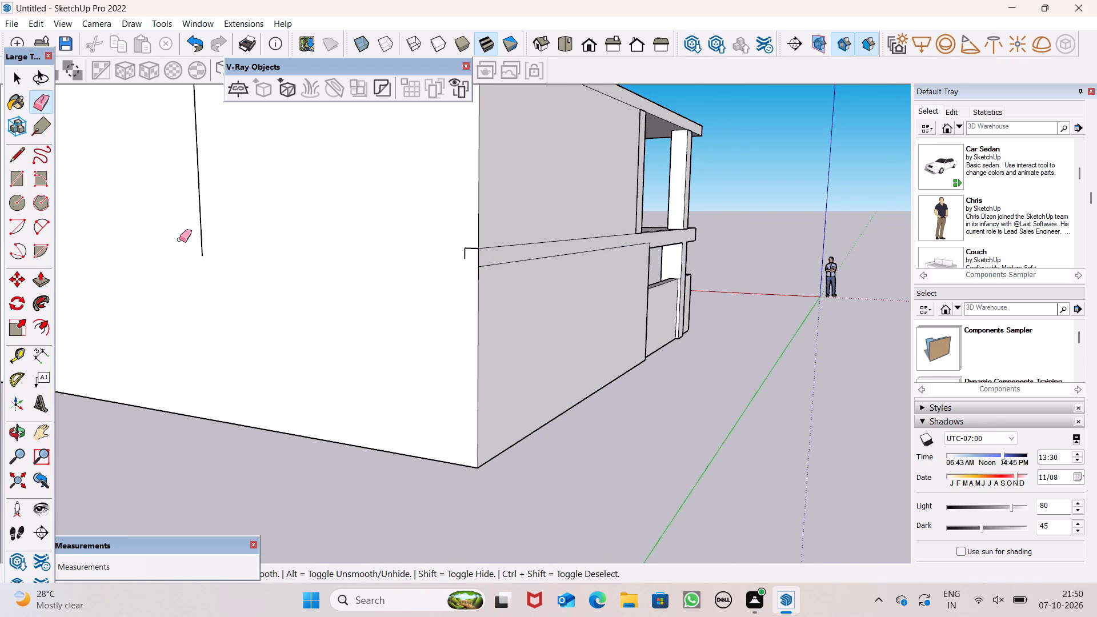
drag(179, 239, 203, 240)
drag(202, 257, 201, 251)
scroll(507, 246, up, 5)
click(439, 249)
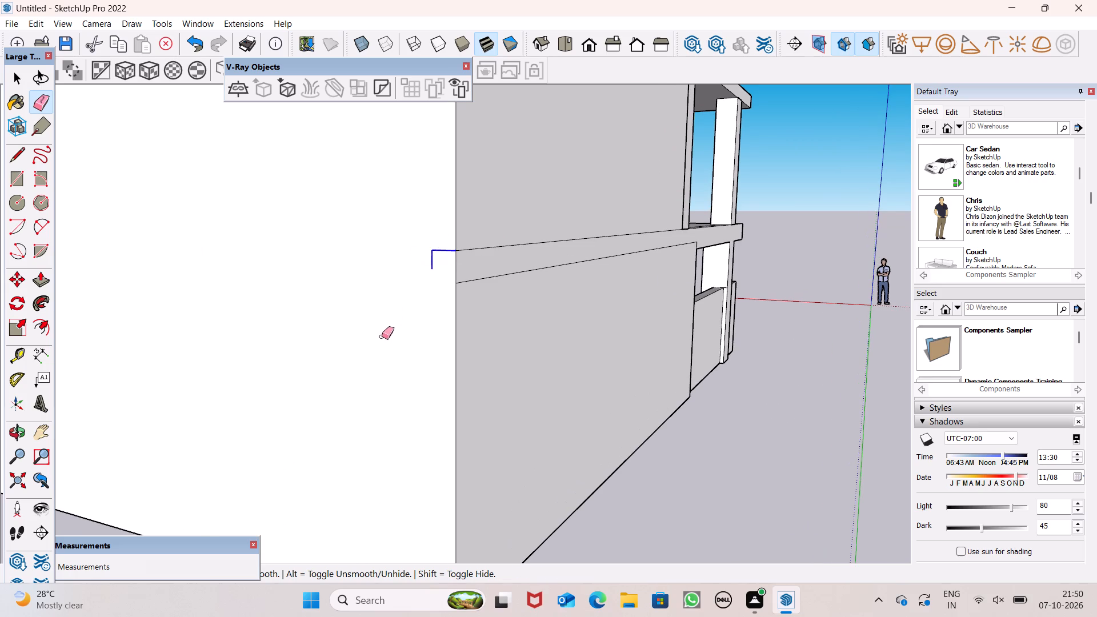
scroll(382, 338, down, 4)
Erase the lower slab-band line across the ground-floor side wall, including its short end beside the balcony opening.
middle_drag(515, 306, 337, 327)
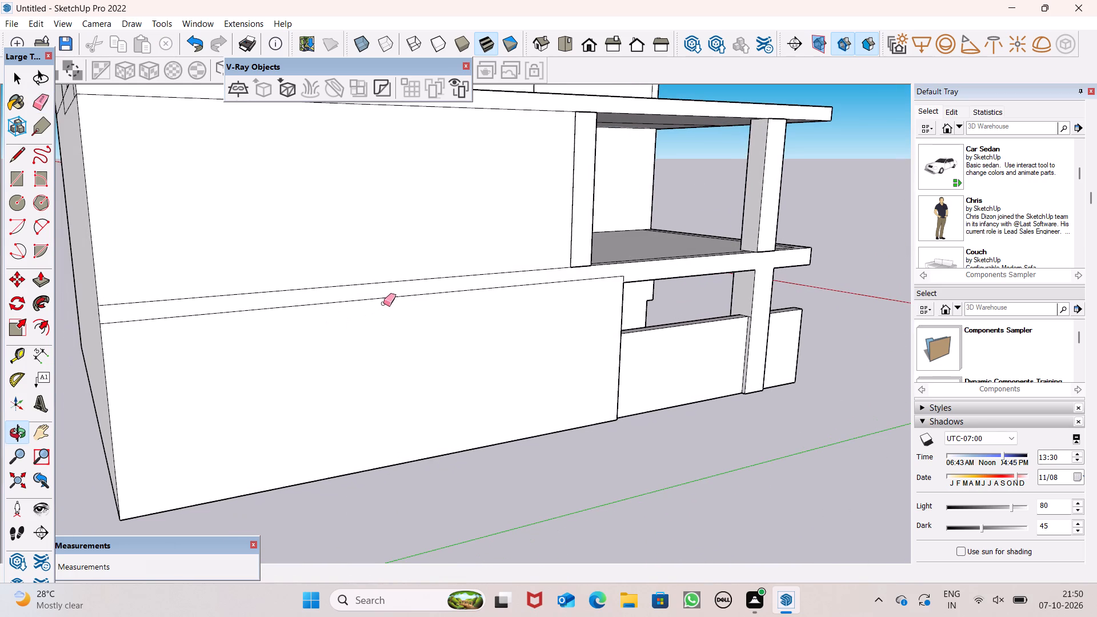
click(384, 300)
click(395, 293)
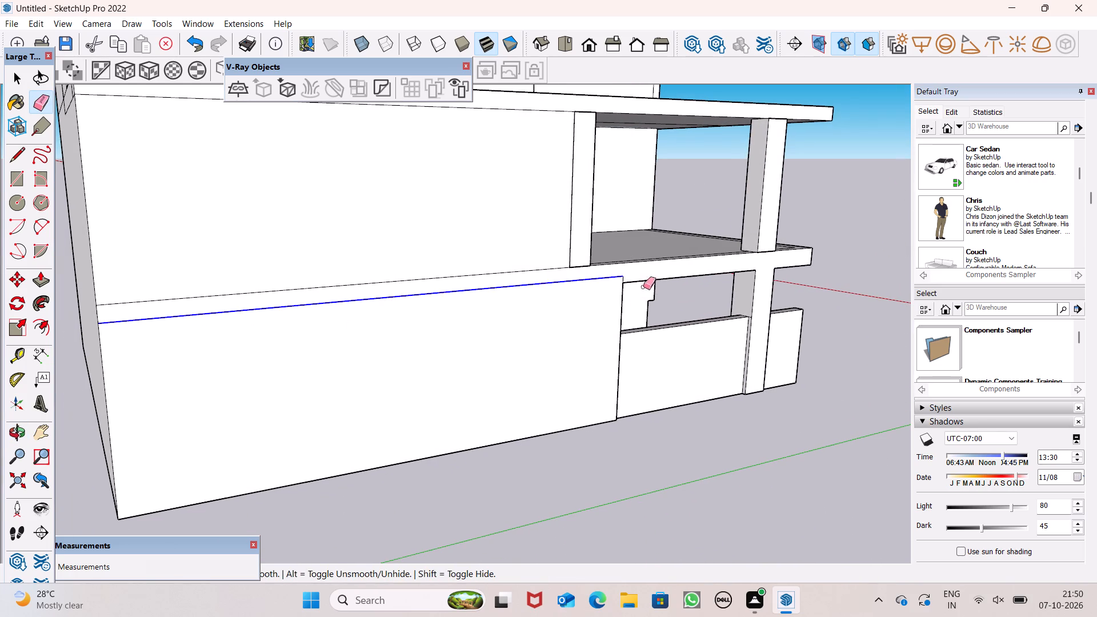
scroll(628, 277, up, 6)
drag(623, 281, 613, 283)
scroll(605, 296, down, 2)
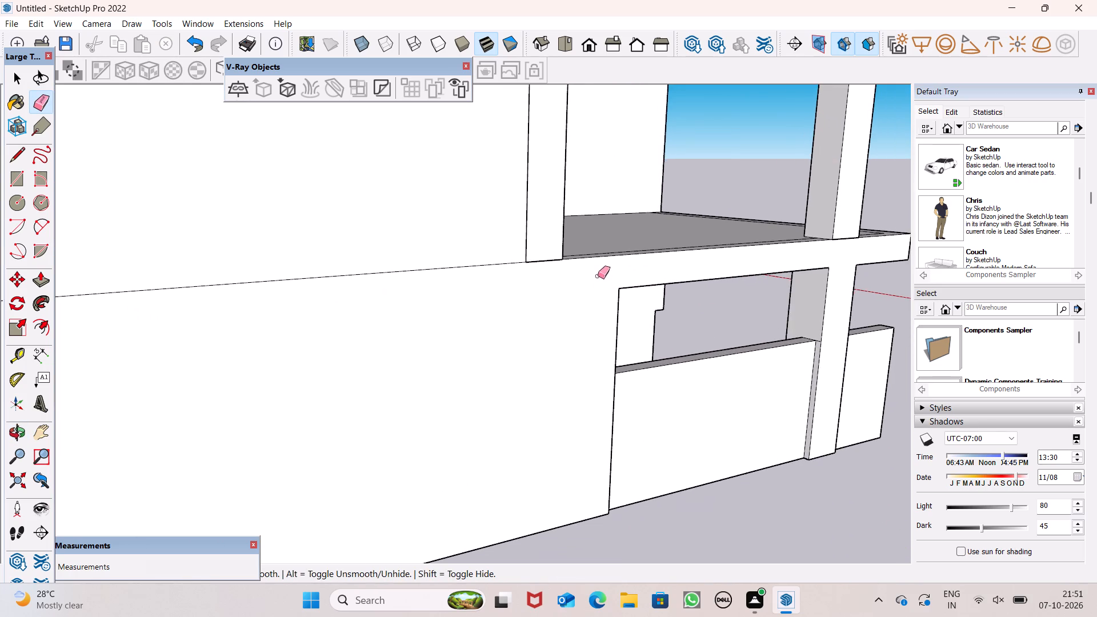
scroll(598, 276, down, 4)
Pull the L-shaped edge strip of the first-floor balcony at its front corner up 3' to form a parapet.
middle_drag(607, 301, 245, 299)
scroll(357, 260, down, 6)
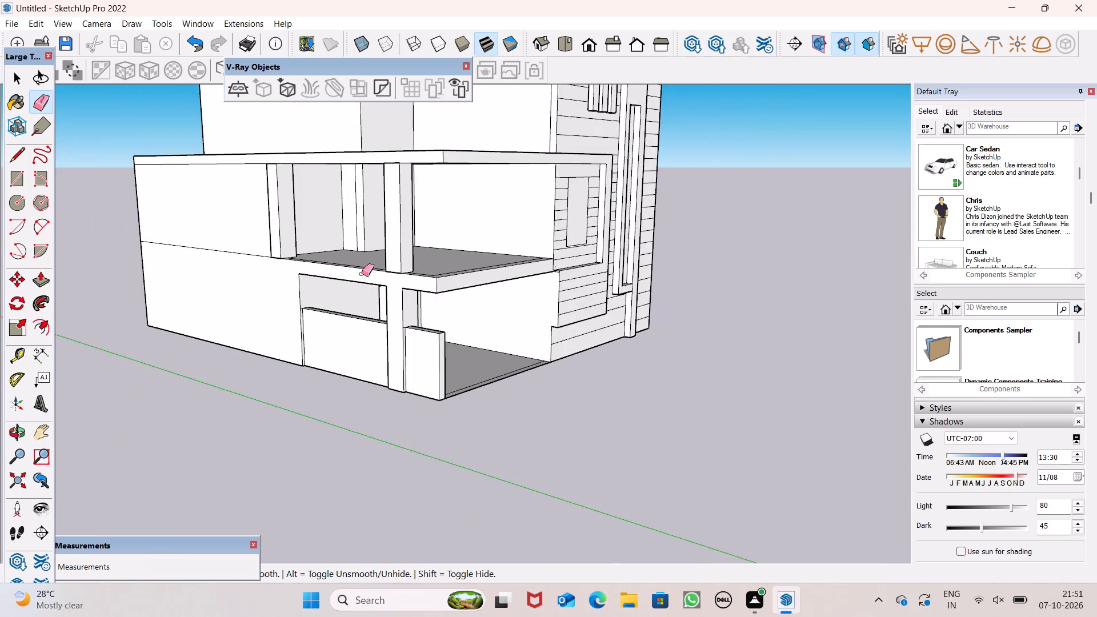
middle_drag(362, 275, 454, 295)
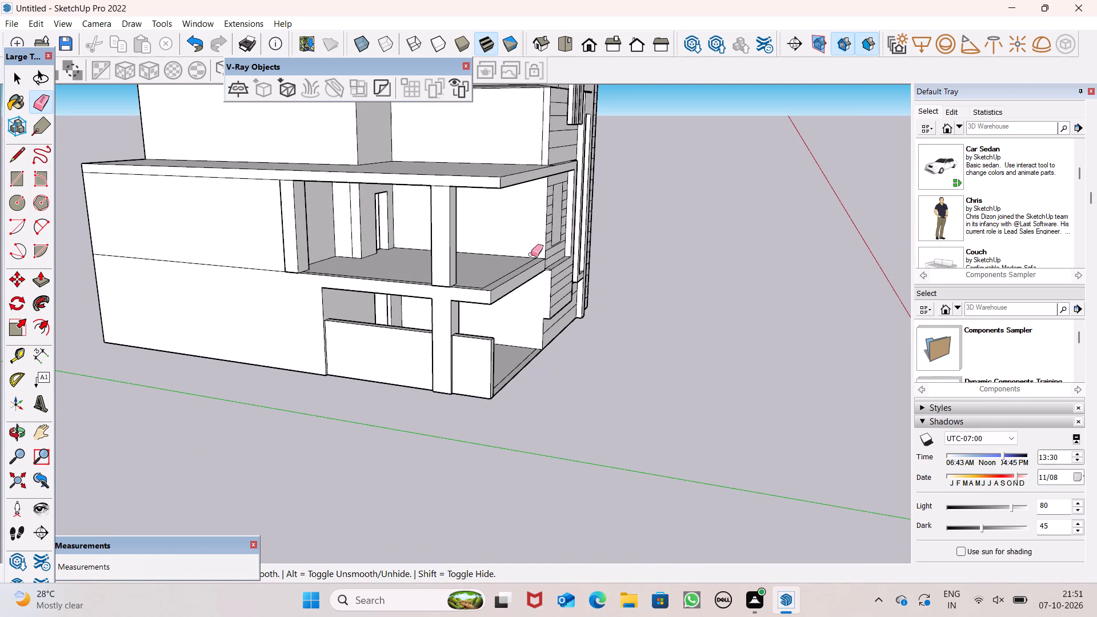
middle_drag(510, 282, 288, 402)
scroll(296, 387, up, 1)
scroll(410, 348, up, 2)
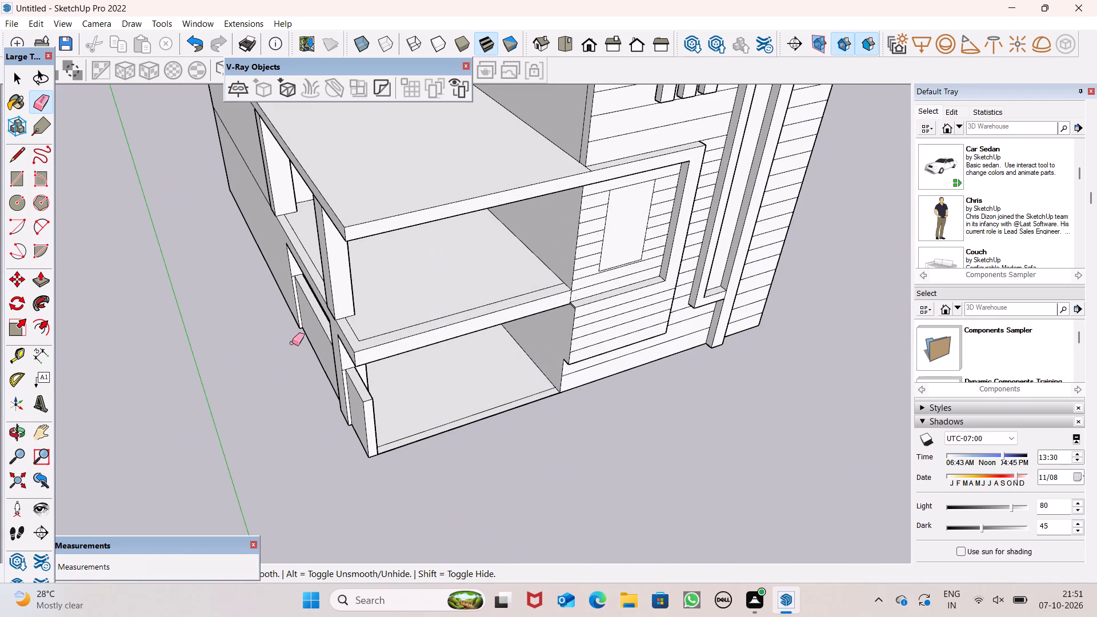
double_click(43, 286)
scroll(356, 382, up, 3)
scroll(361, 372, down, 1)
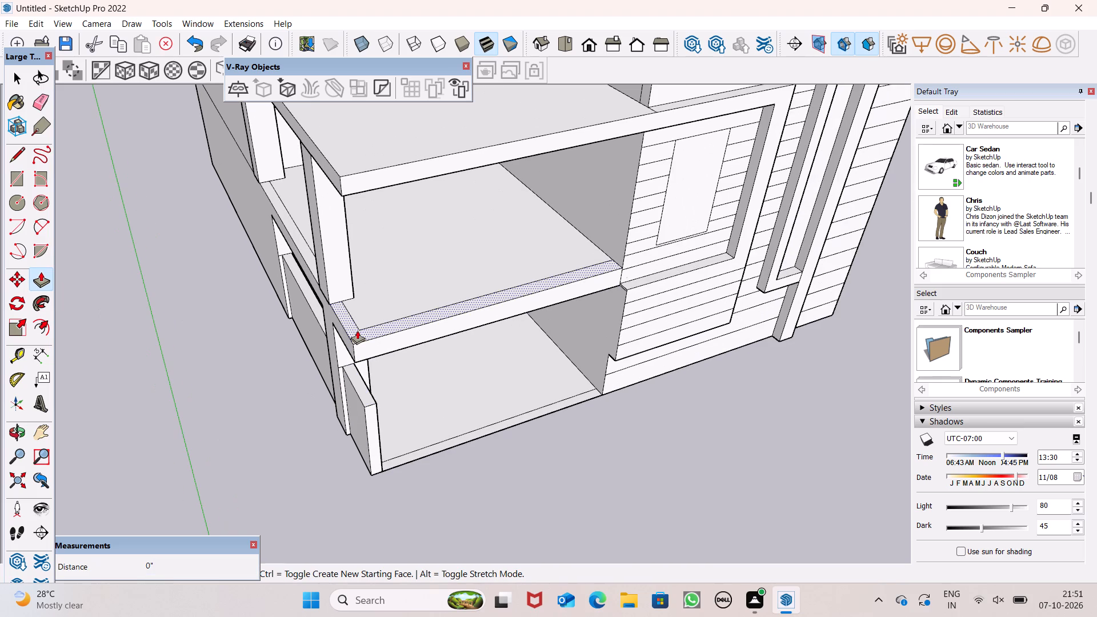
drag(358, 332, 366, 300)
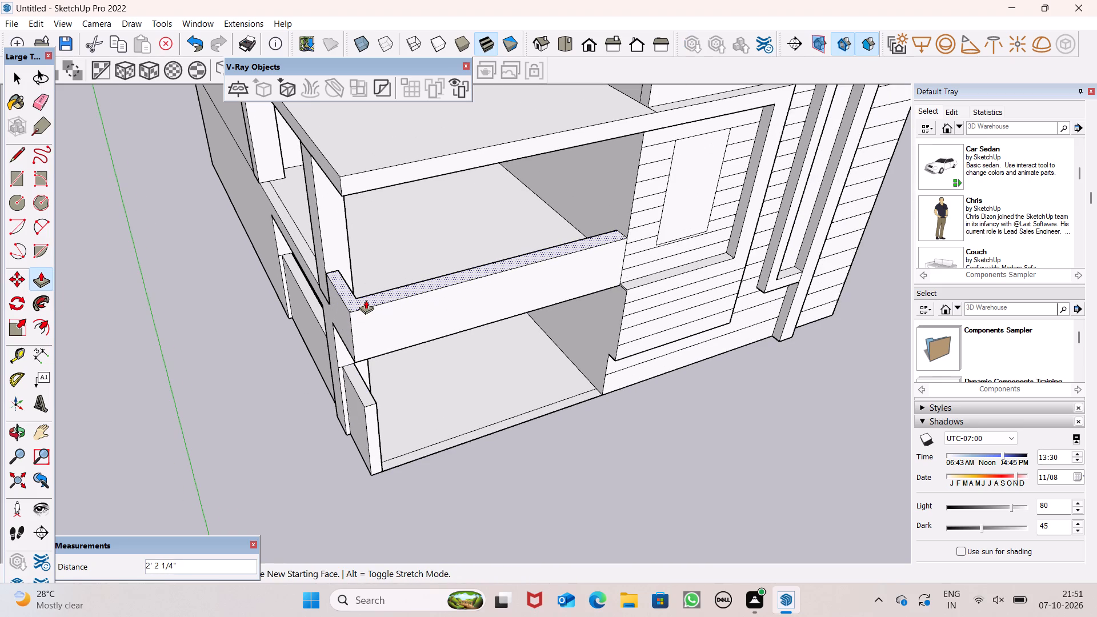
drag(366, 300, 367, 297)
text(3')
key(Return)
Pull a separate coping layer about 4 3/16" high on top of the front balcony parapet.
scroll(349, 286, up, 3)
drag(348, 286, 348, 286)
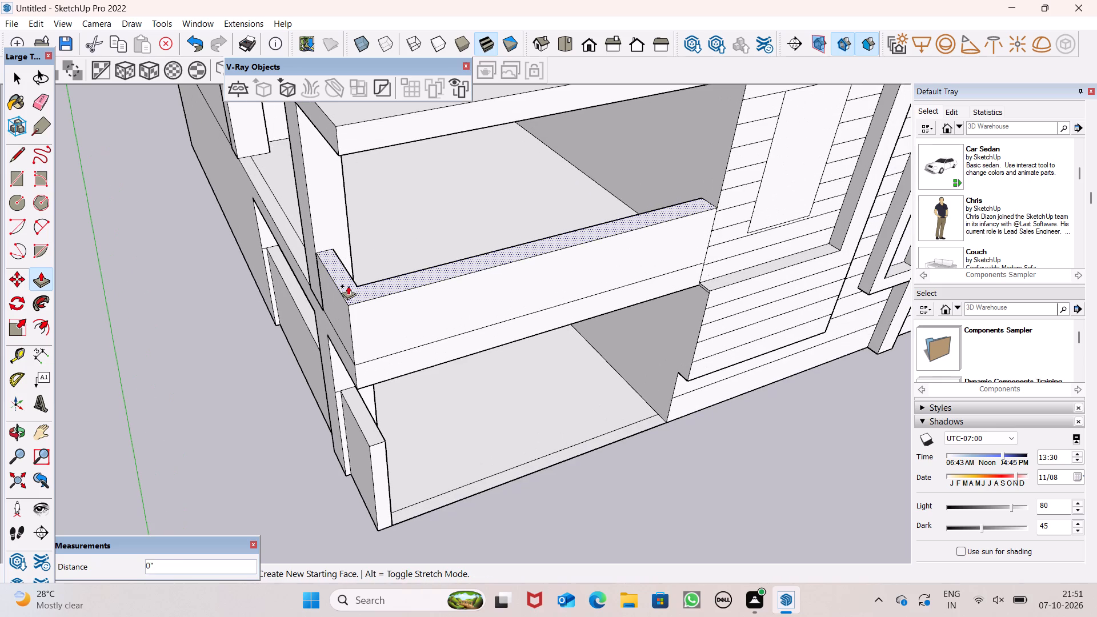
drag(348, 286, 348, 279)
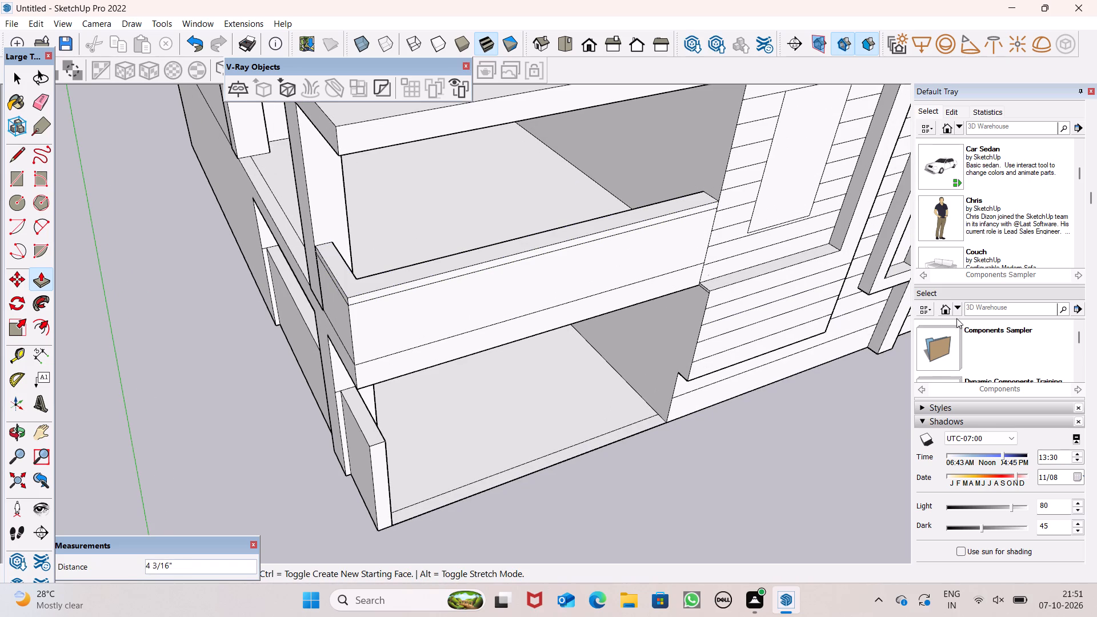
scroll(983, 366, down, 3)
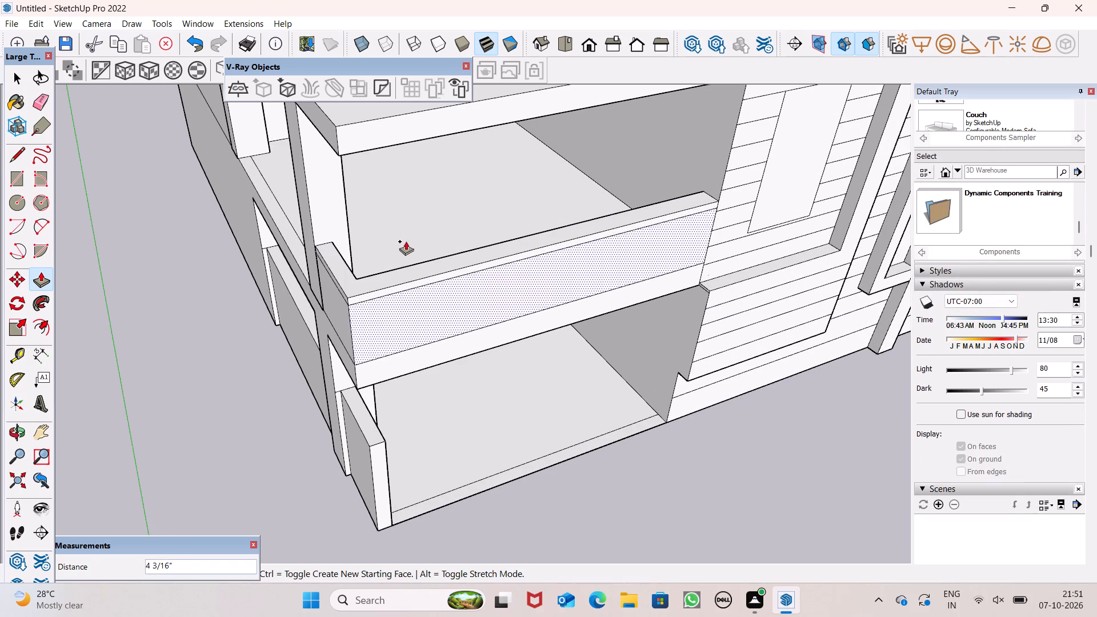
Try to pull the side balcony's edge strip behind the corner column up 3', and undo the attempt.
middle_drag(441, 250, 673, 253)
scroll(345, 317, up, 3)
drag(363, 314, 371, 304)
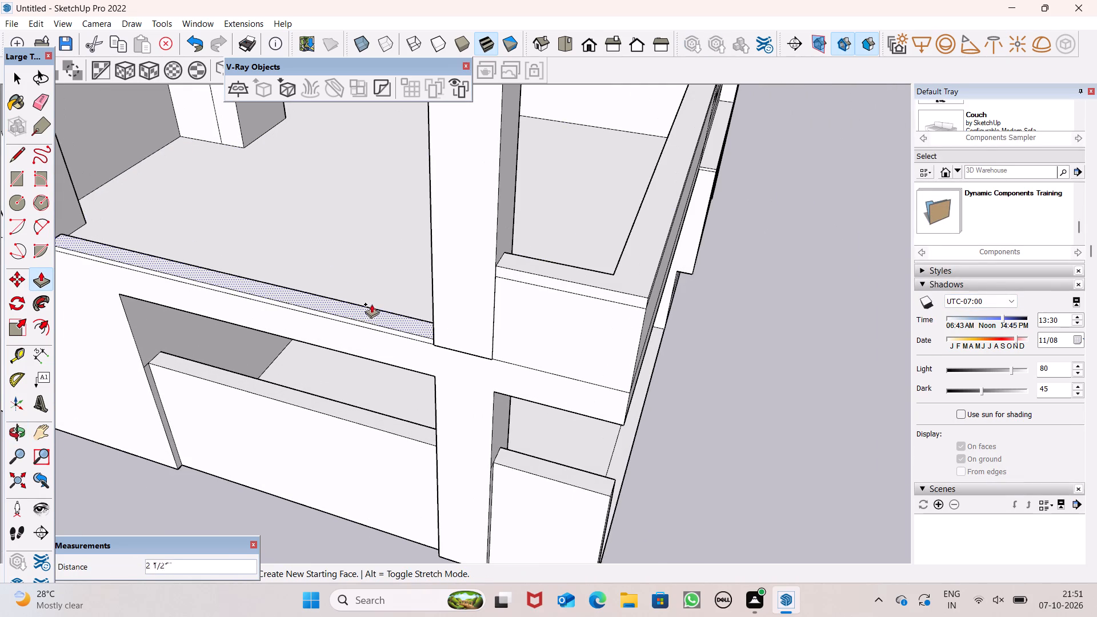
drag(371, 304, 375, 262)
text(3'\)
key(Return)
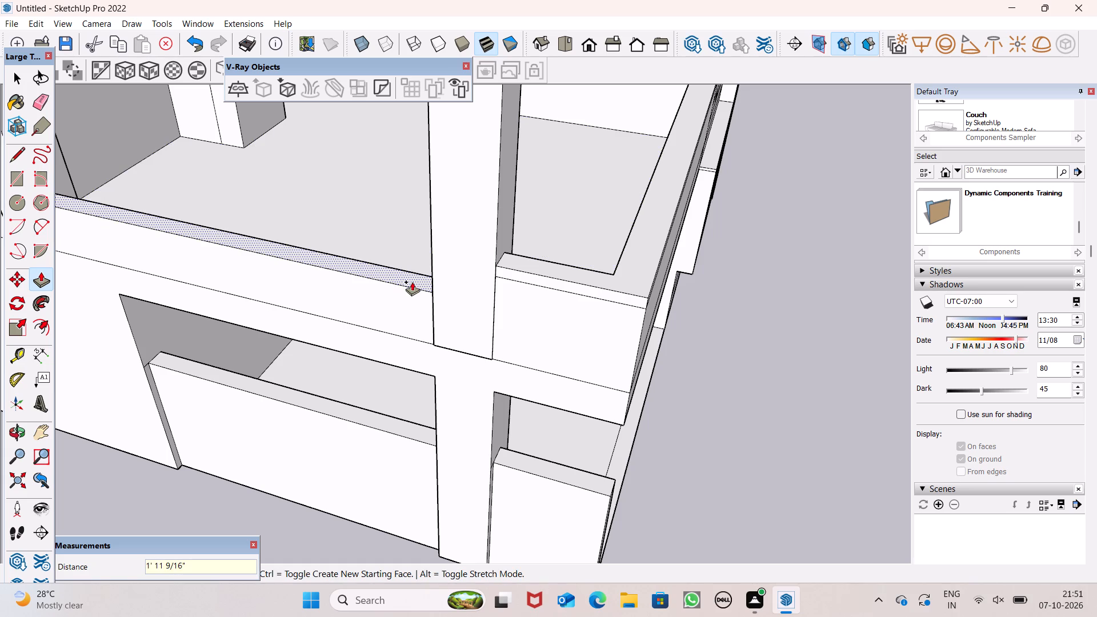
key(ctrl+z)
Pull the side balcony's edge strip behind the corner column up 3' as a parapet.
drag(376, 318, 382, 266)
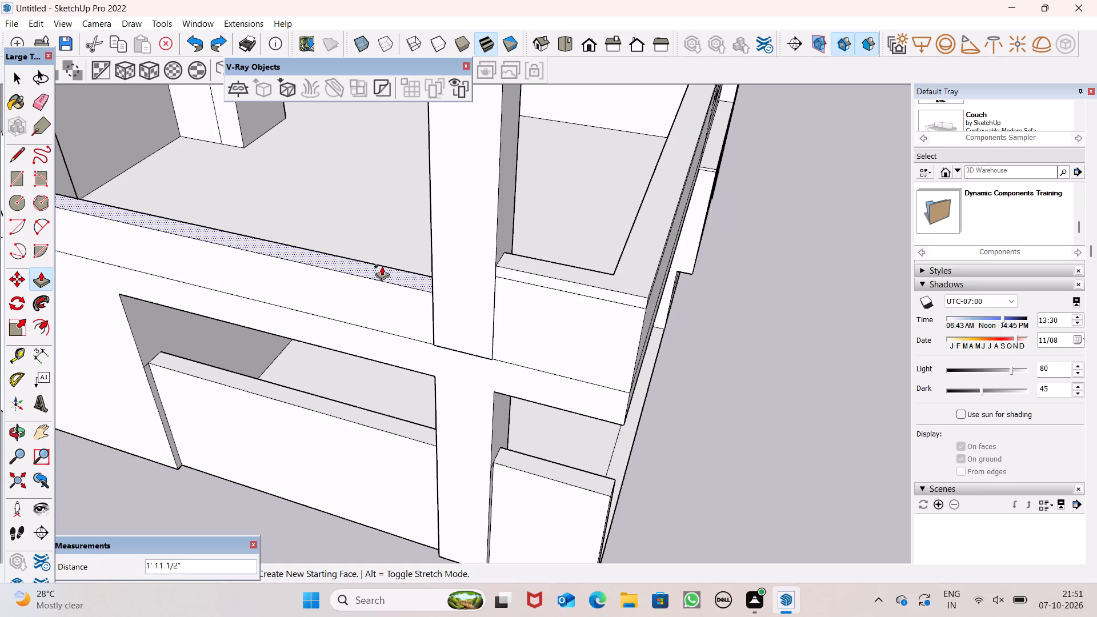
drag(382, 266, 384, 262)
text(3')
key(Return)
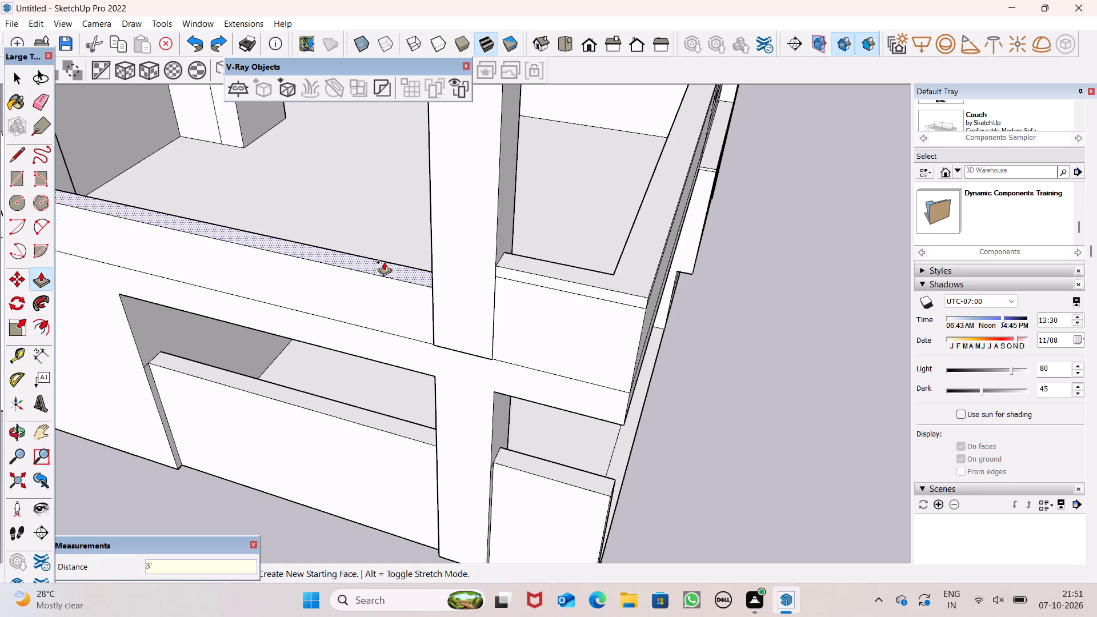
drag(384, 262, 385, 261)
Pull a separate coping layer about 3 11/16" high on top of the side balcony parapet.
drag(374, 238, 375, 235)
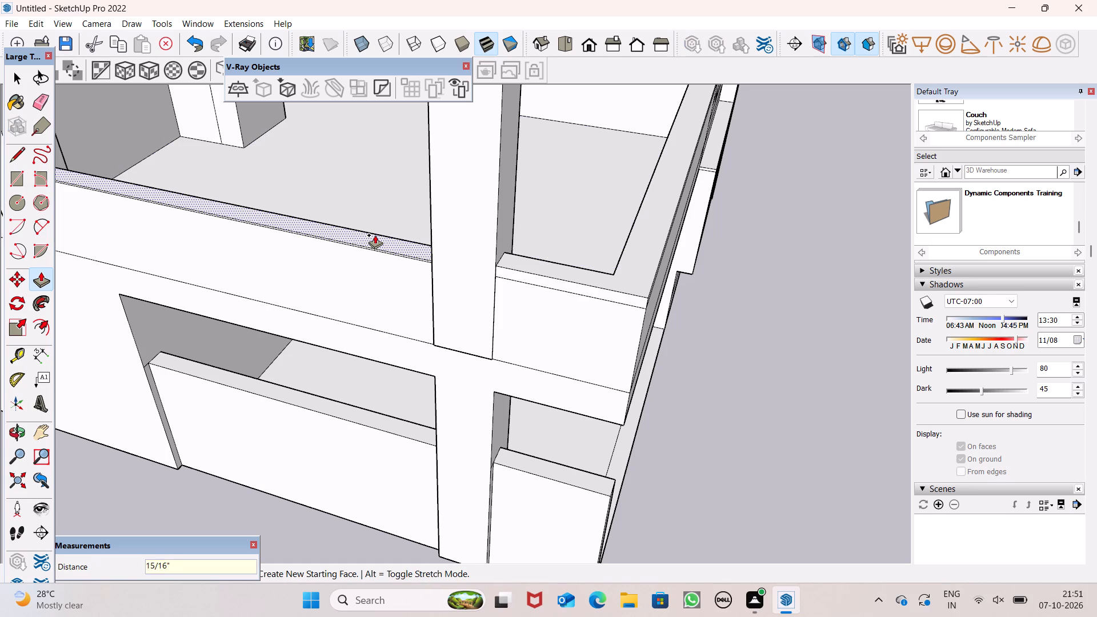
drag(375, 235, 377, 229)
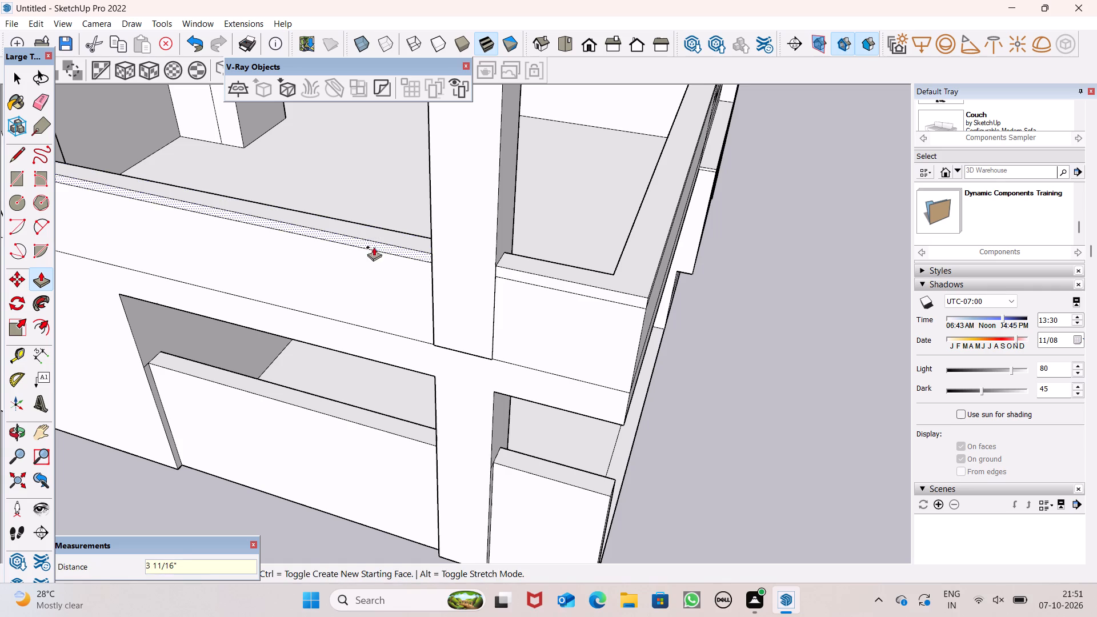
Paint the outer faces of the first-floor balcony's front and side parapets with Translucent Glass Blue from the Glass and Mirrors materials.
key(space)
scroll(531, 333, down, 6)
scroll(618, 339, down, 5)
scroll(635, 343, up, 1)
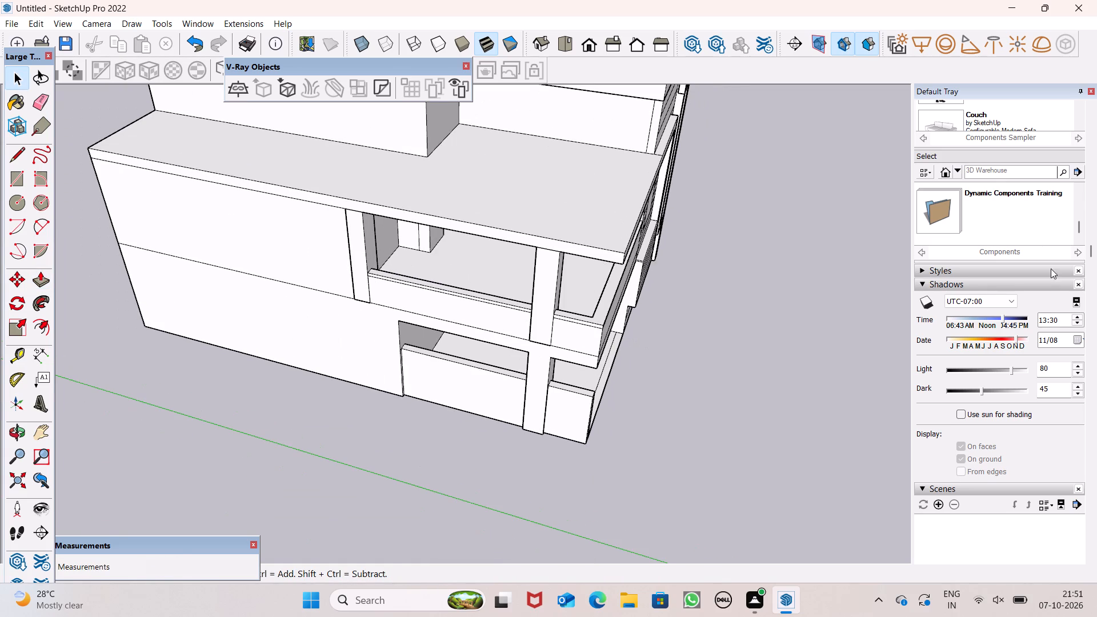
scroll(1004, 315, down, 2)
scroll(992, 322, up, 1)
scroll(988, 325, down, 6)
scroll(979, 257, down, 6)
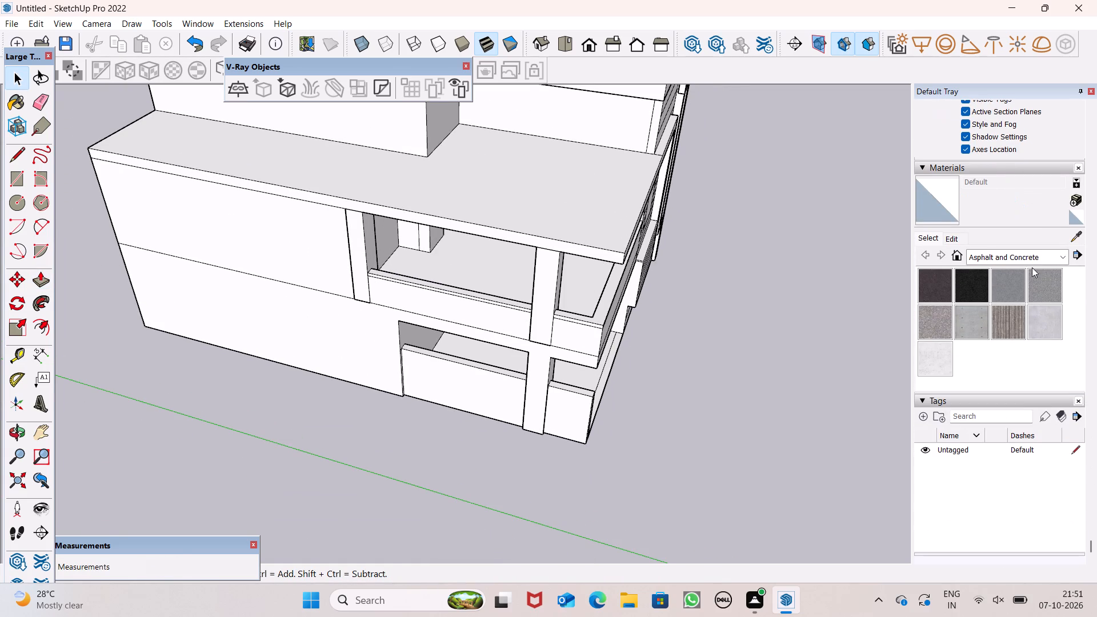
click(1051, 265)
click(1058, 254)
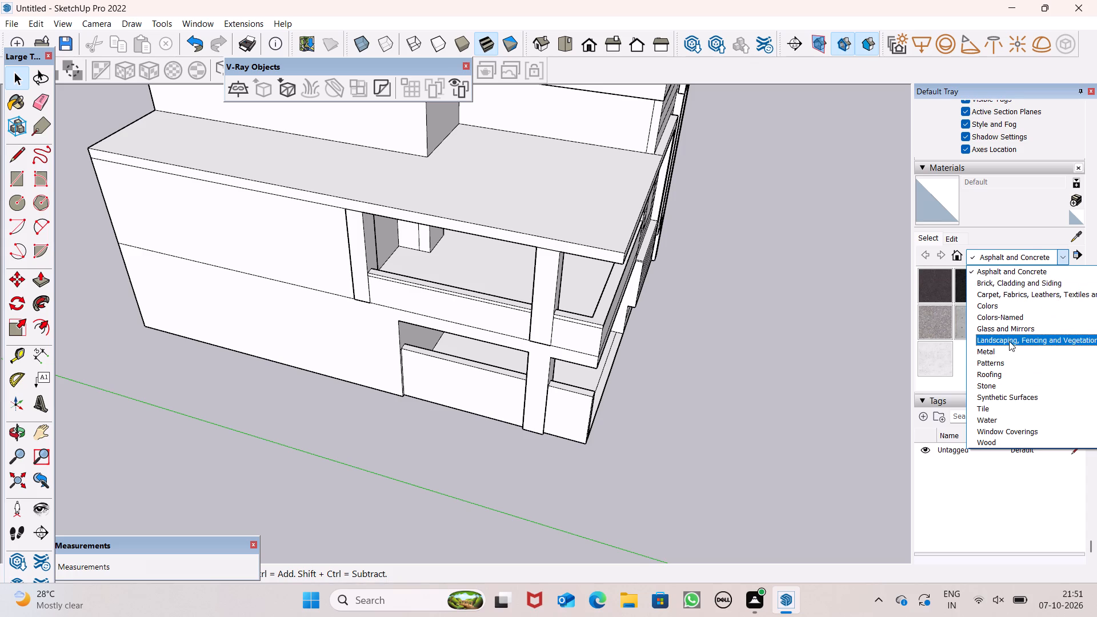
click(1005, 332)
click(1046, 293)
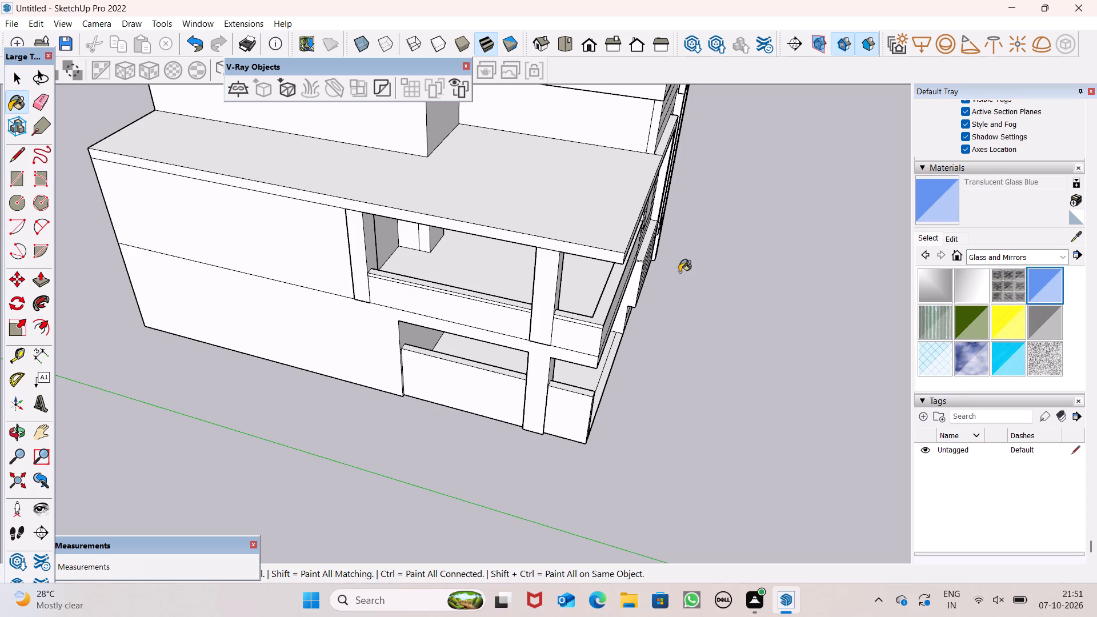
scroll(588, 263, up, 5)
click(461, 309)
click(494, 328)
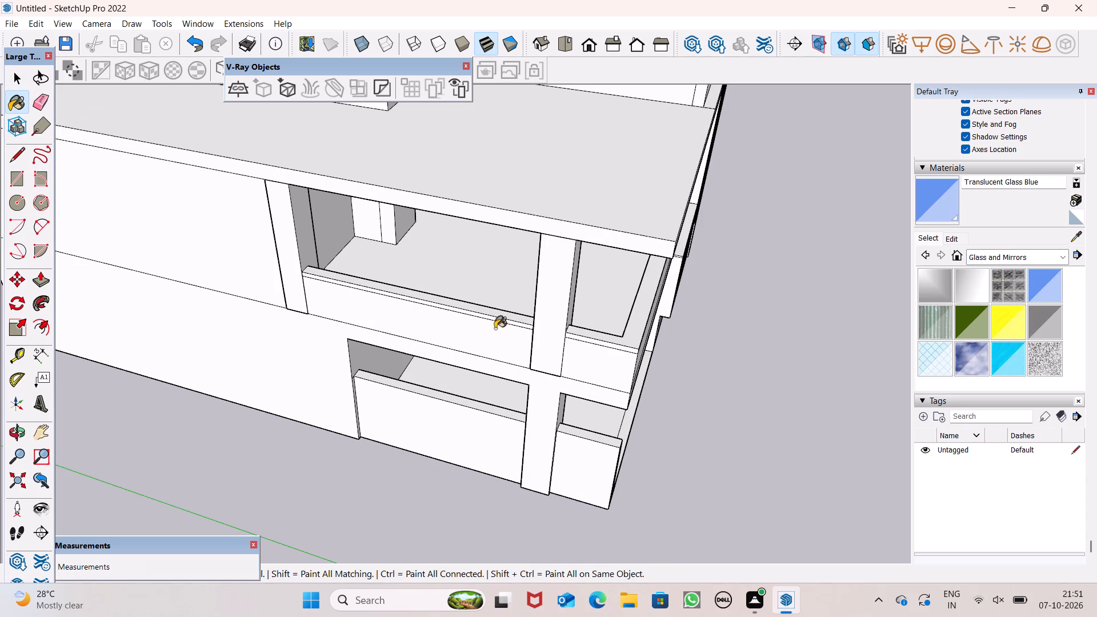
middle_drag(526, 347, 497, 318)
click(568, 347)
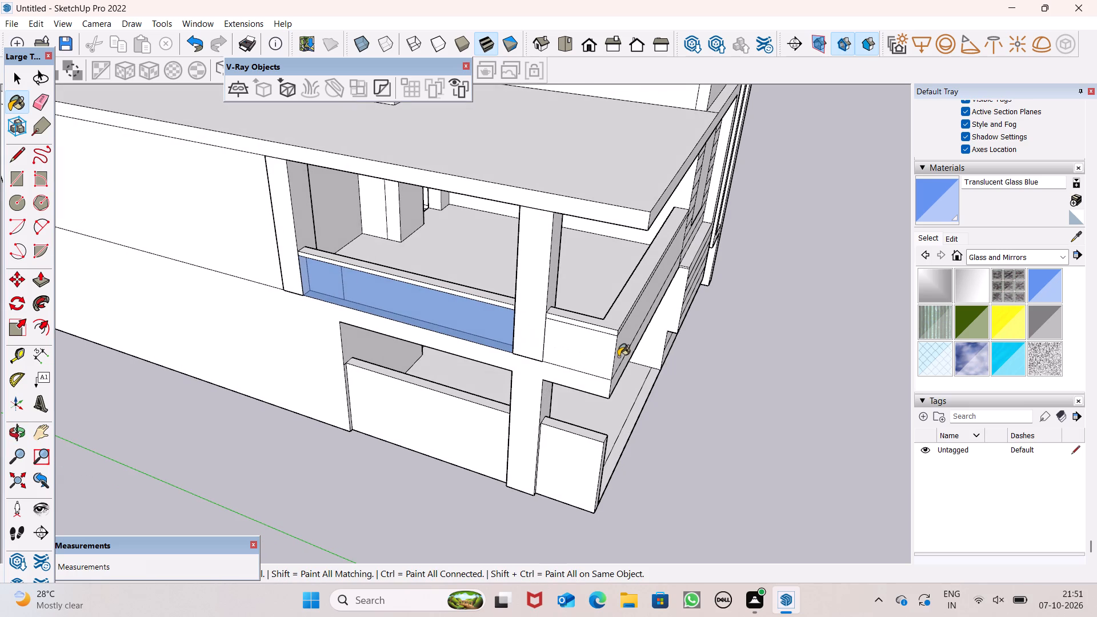
click(622, 352)
Paint the inner faces of the first-floor balcony parapets with Translucent Glass Blue, including the short section beside the corner column.
middle_drag(619, 332, 700, 421)
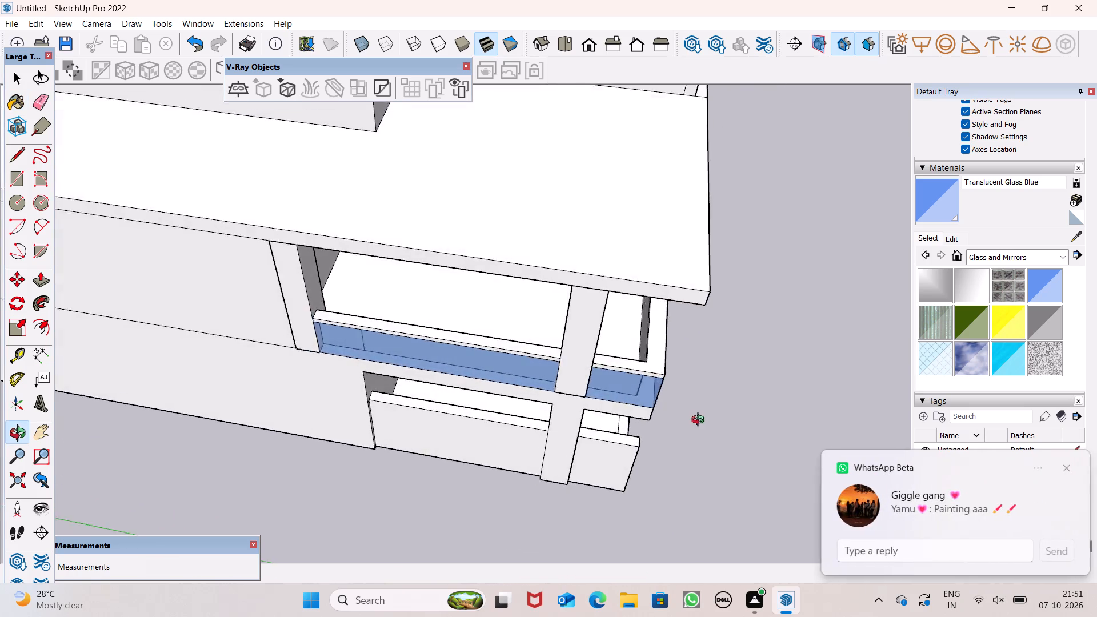
middle_drag(700, 421, 708, 409)
scroll(582, 358, up, 7)
middle_drag(622, 377, 864, 389)
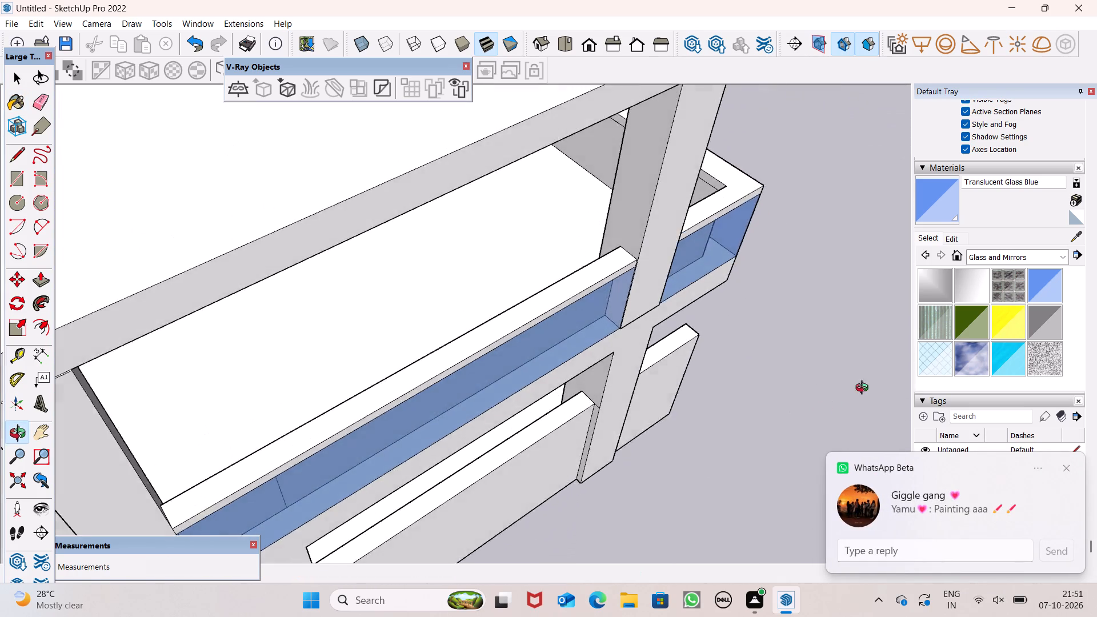
middle_drag(864, 389, 862, 351)
click(1070, 471)
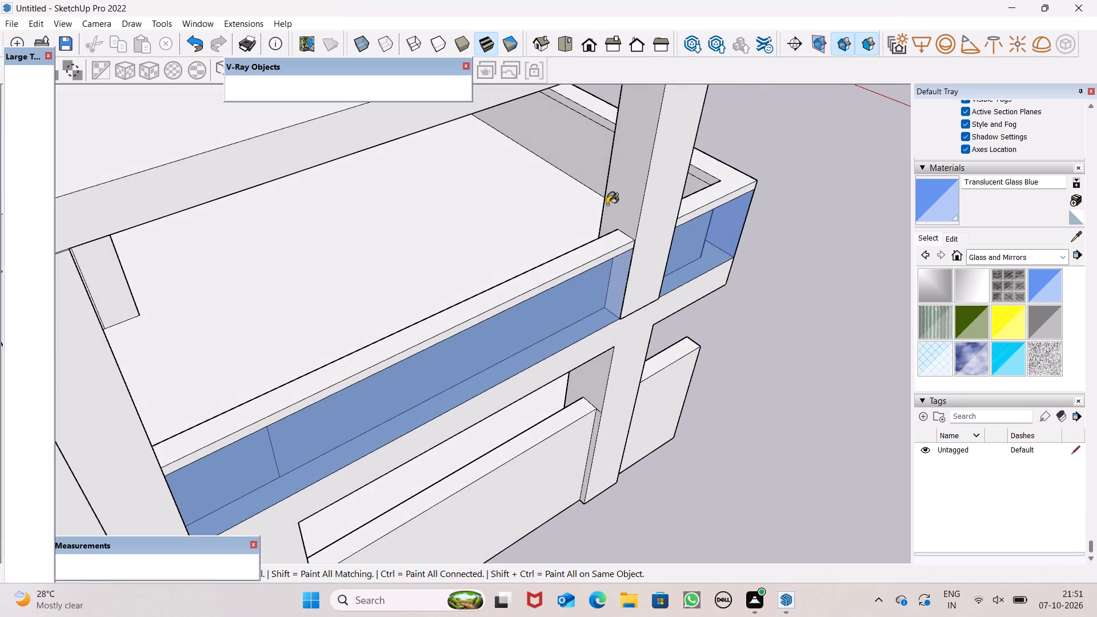
click(580, 156)
middle_drag(525, 288, 84, 288)
scroll(95, 291, up, 1)
middle_drag(84, 288, 0, 256)
middle_drag(670, 289, 439, 252)
click(353, 216)
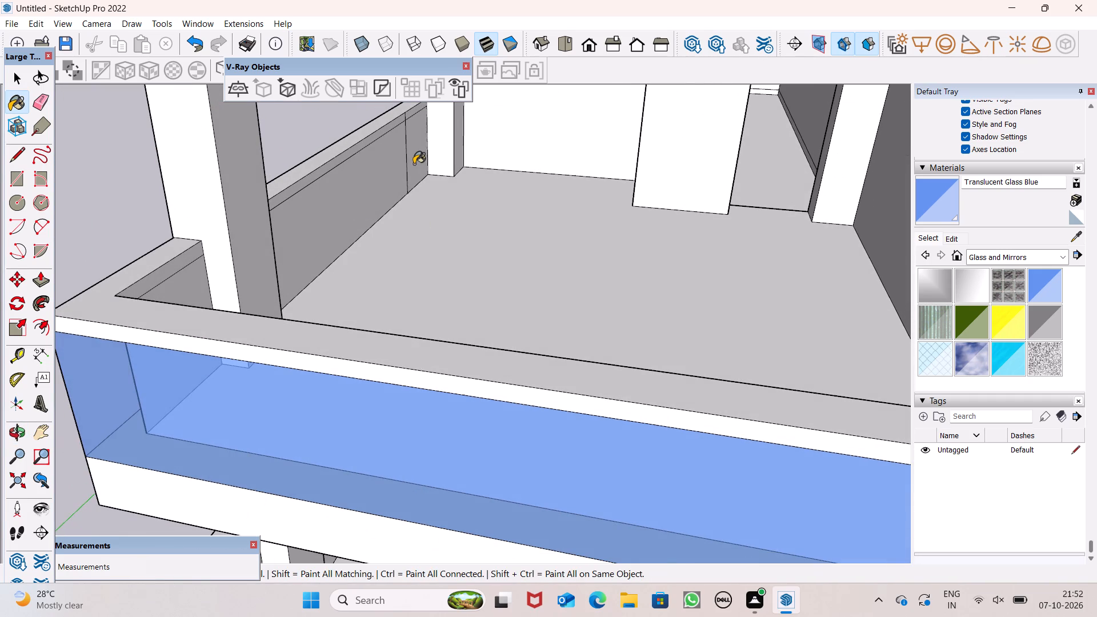
click(414, 151)
scroll(497, 181, down, 2)
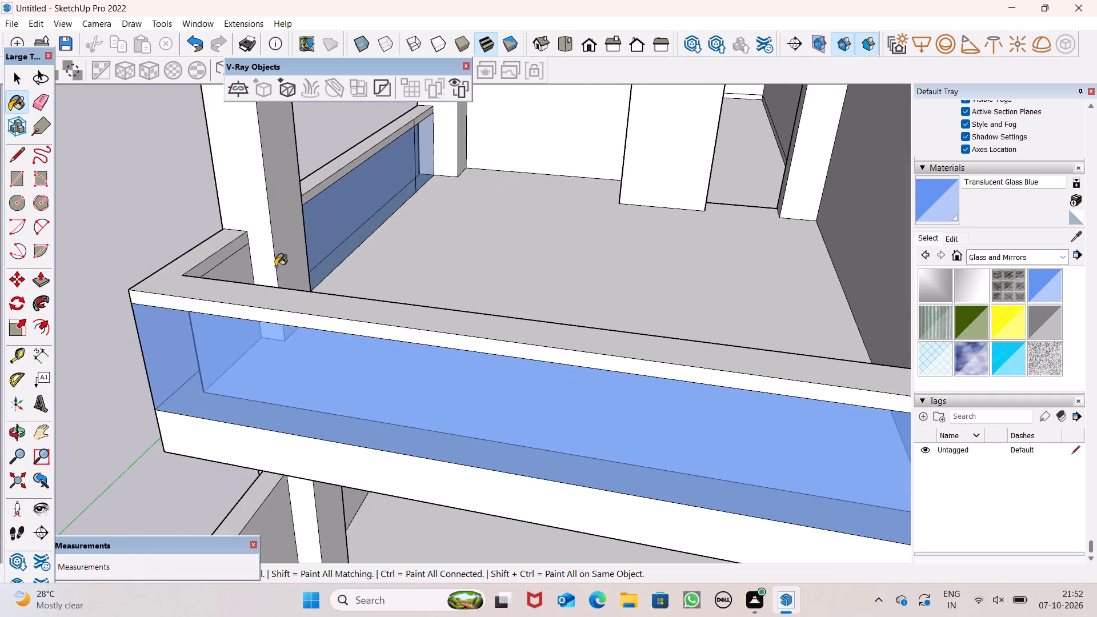
click(276, 257)
Paint the top and outer faces of the balcony parapets' coping with the grey Color M04 from the Colors materials.
scroll(443, 229, down, 5)
middle_drag(516, 271, 615, 267)
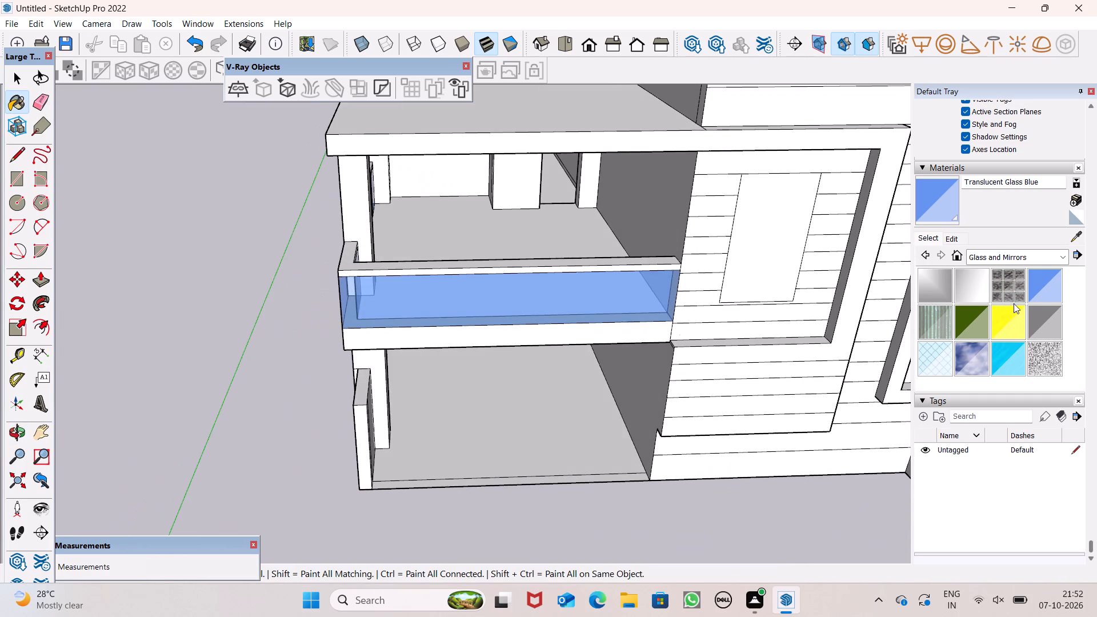
click(1064, 262)
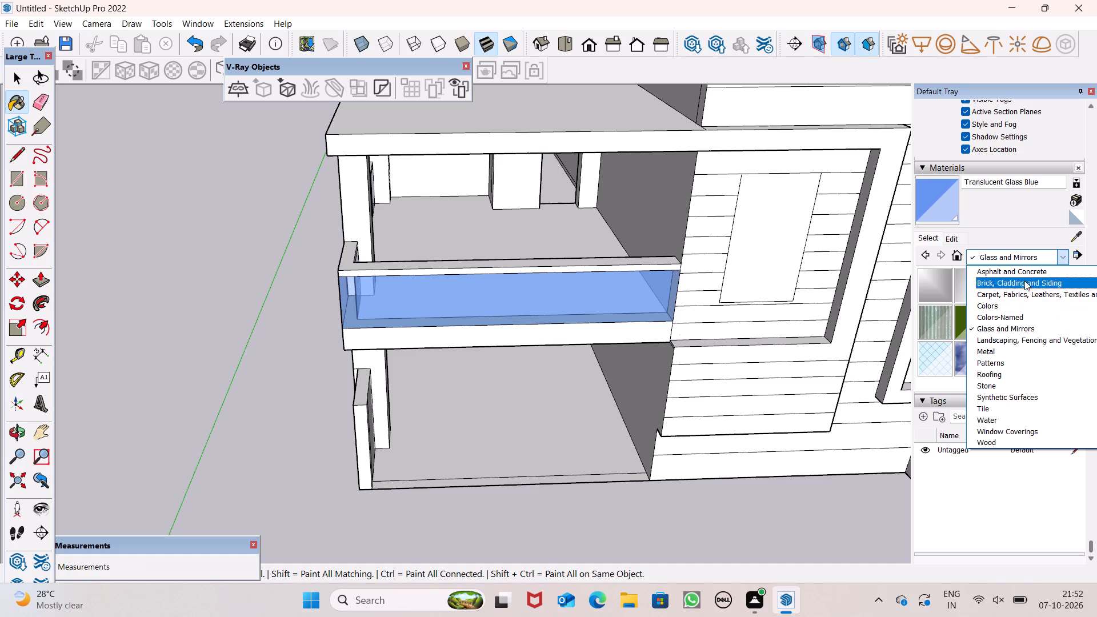
click(1009, 310)
scroll(1041, 356, down, 9)
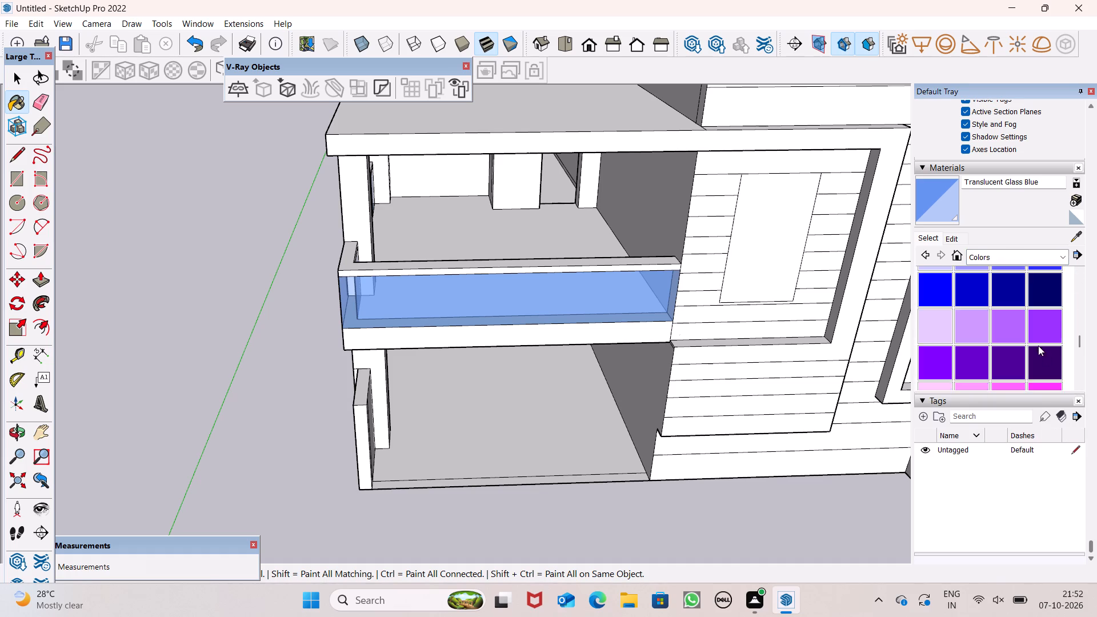
scroll(1037, 343, down, 10)
scroll(1004, 328, up, 1)
click(979, 328)
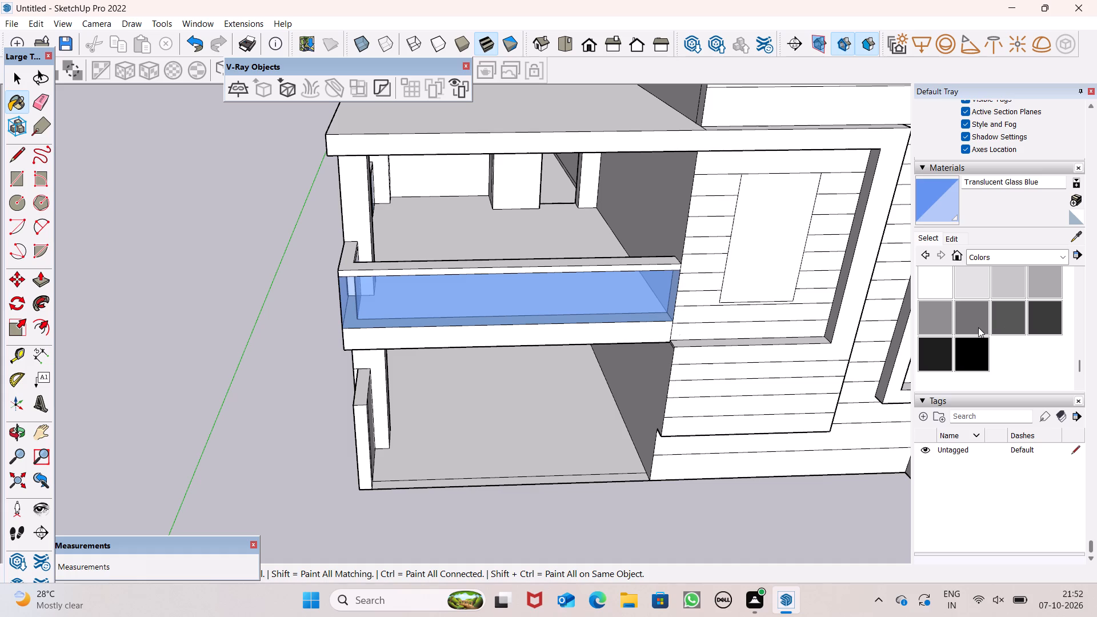
click(943, 318)
scroll(417, 287, up, 3)
scroll(287, 271, down, 1)
scroll(287, 271, up, 2)
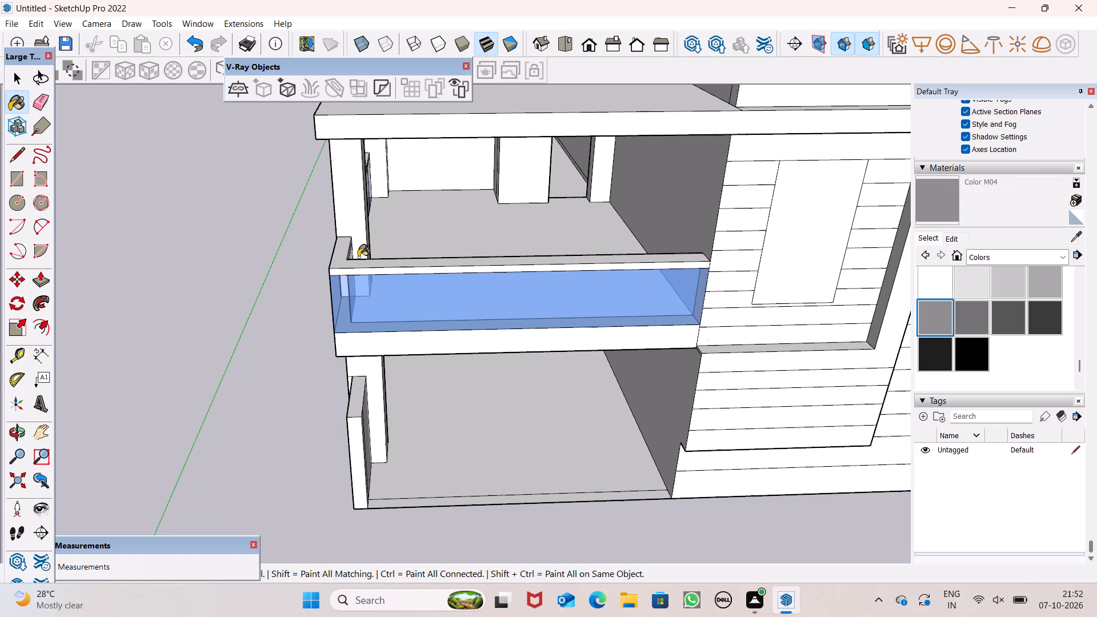
click(346, 260)
scroll(361, 265, up, 7)
click(354, 278)
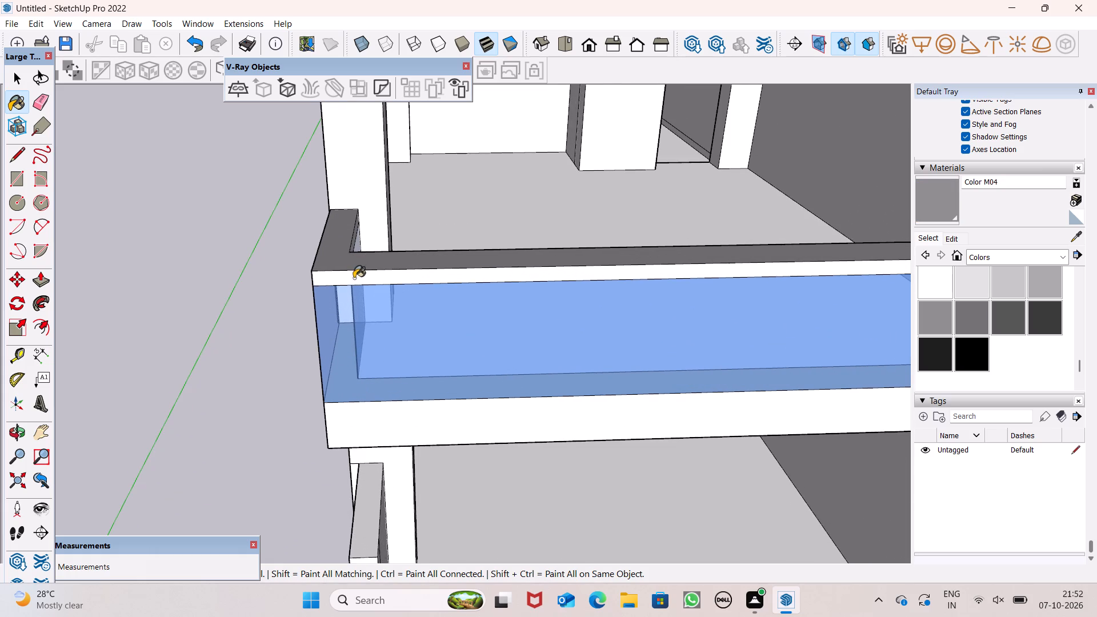
middle_drag(402, 291, 711, 264)
scroll(710, 264, up, 1)
click(487, 266)
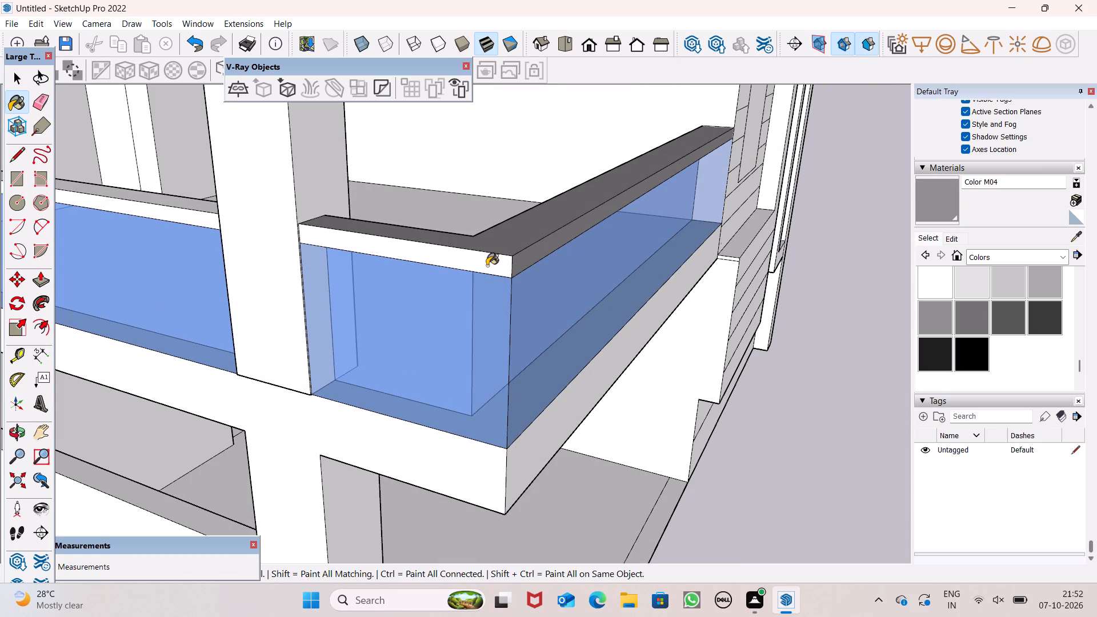
scroll(539, 248, down, 4)
scroll(291, 237, up, 7)
click(310, 223)
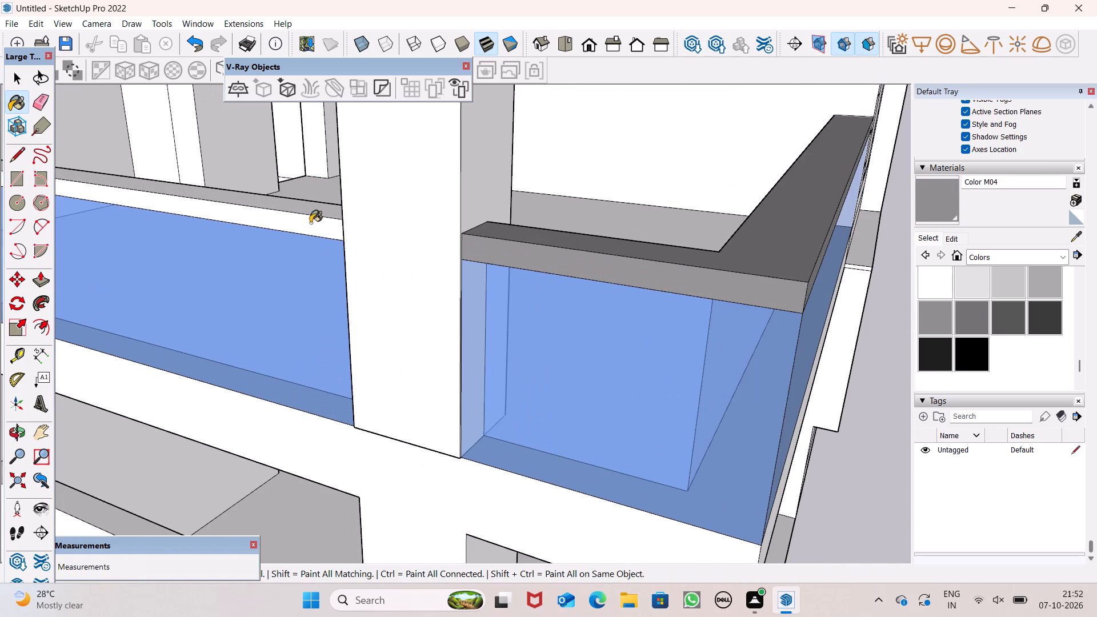
click(342, 204)
Paint the inner faces of the coping around the first-floor balcony with Color M04.
scroll(543, 293, down, 7)
middle_drag(684, 312, 331, 350)
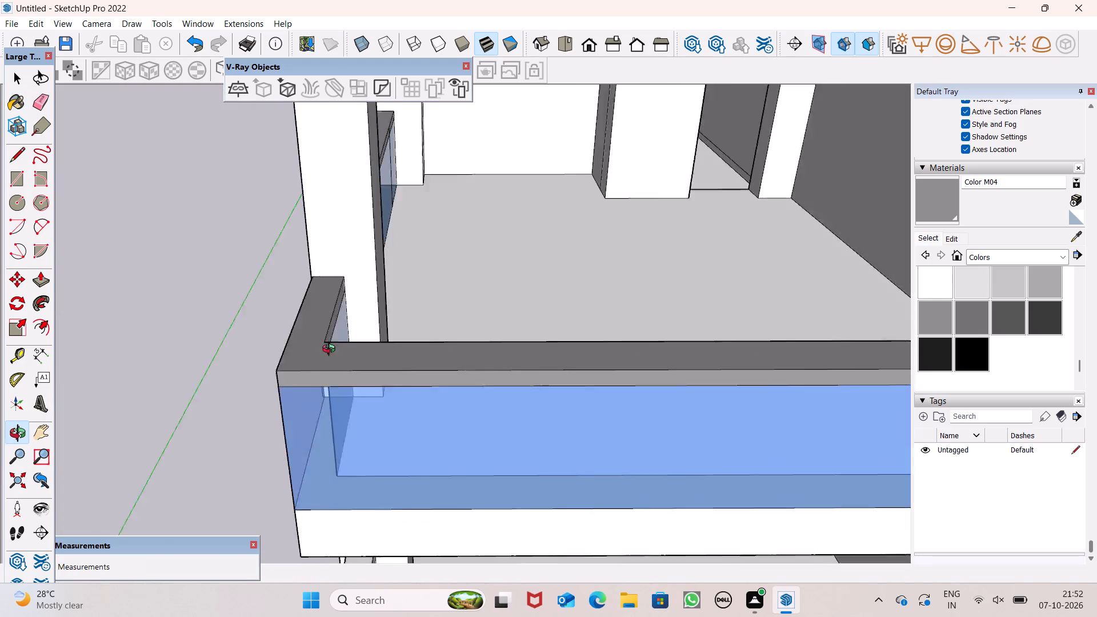
middle_drag(331, 350, 146, 336)
scroll(380, 259, up, 5)
click(252, 240)
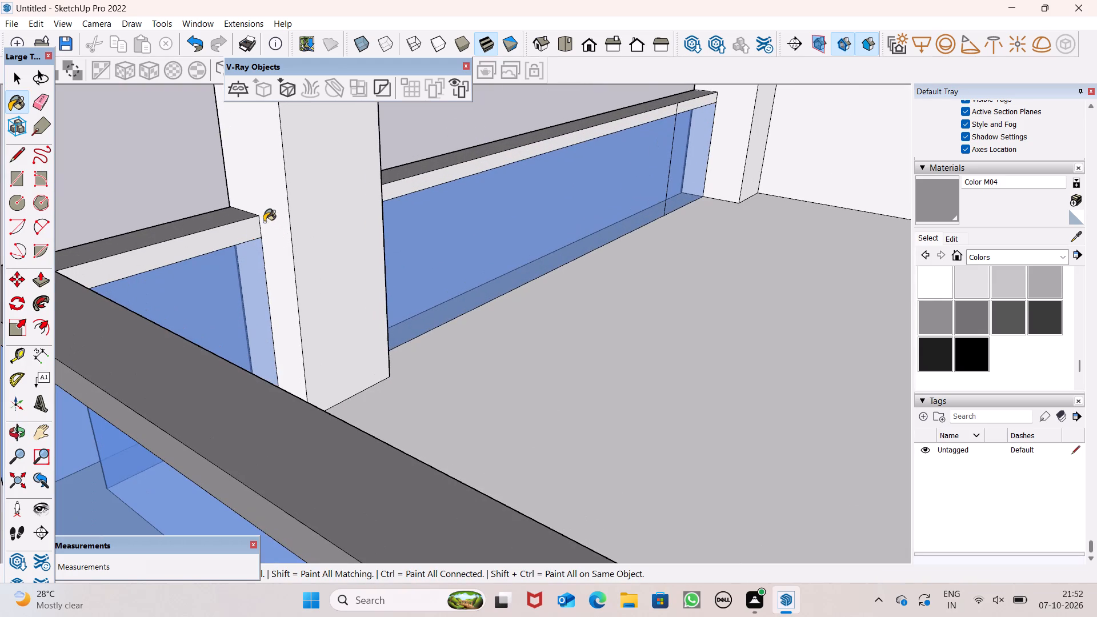
click(257, 226)
click(442, 180)
middle_drag(671, 273, 519, 281)
click(830, 134)
middle_drag(819, 202, 547, 237)
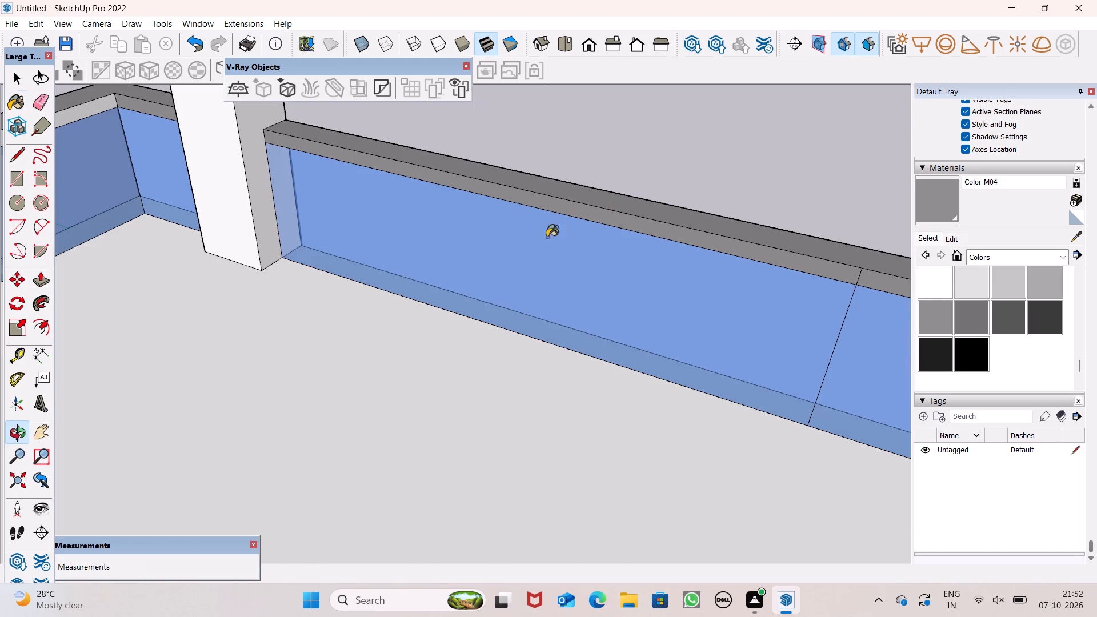
middle_drag(547, 237, 547, 245)
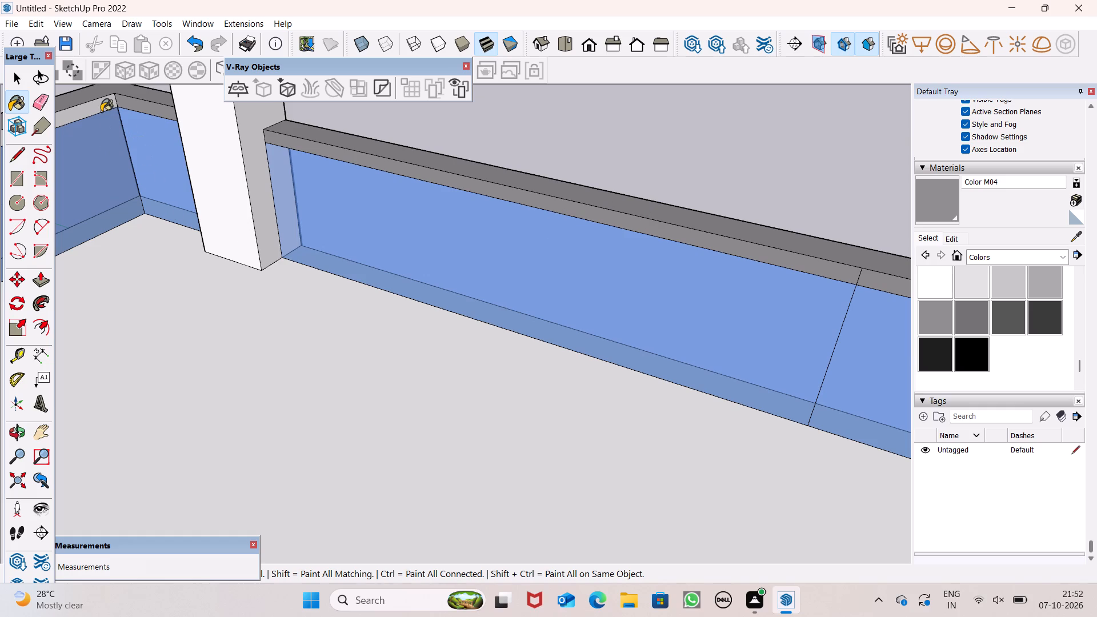
click(101, 111)
Return to the standard front view and examine the painted balcony together with the house's front facade.
scroll(231, 181, down, 6)
scroll(396, 219, down, 6)
middle_drag(483, 257, 515, 279)
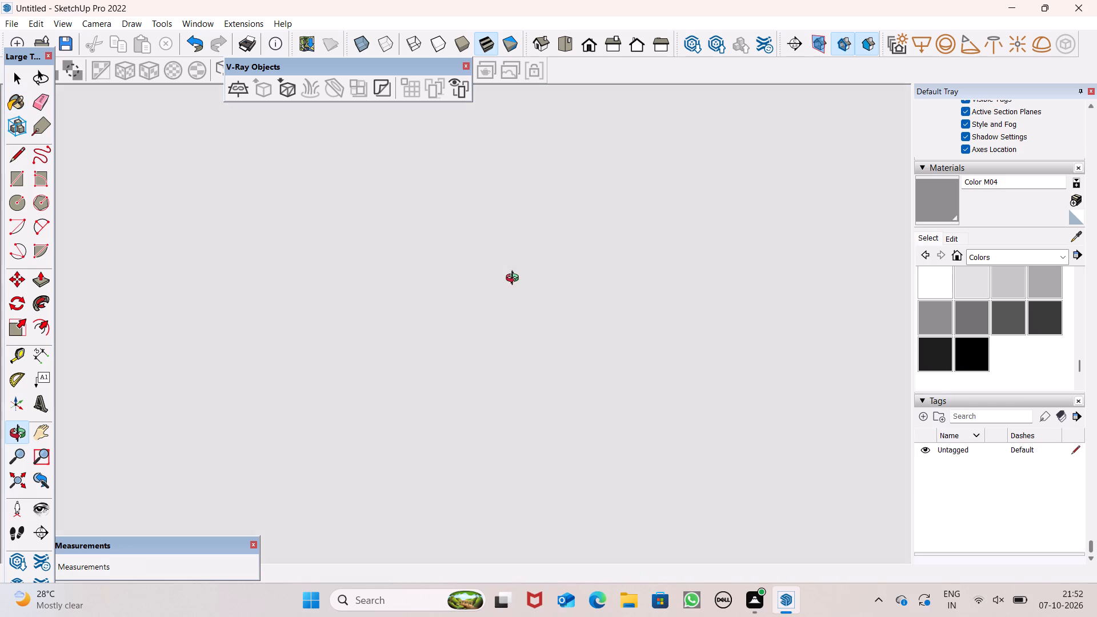
middle_drag(515, 279, 931, 267)
middle_drag(407, 259, 1020, 235)
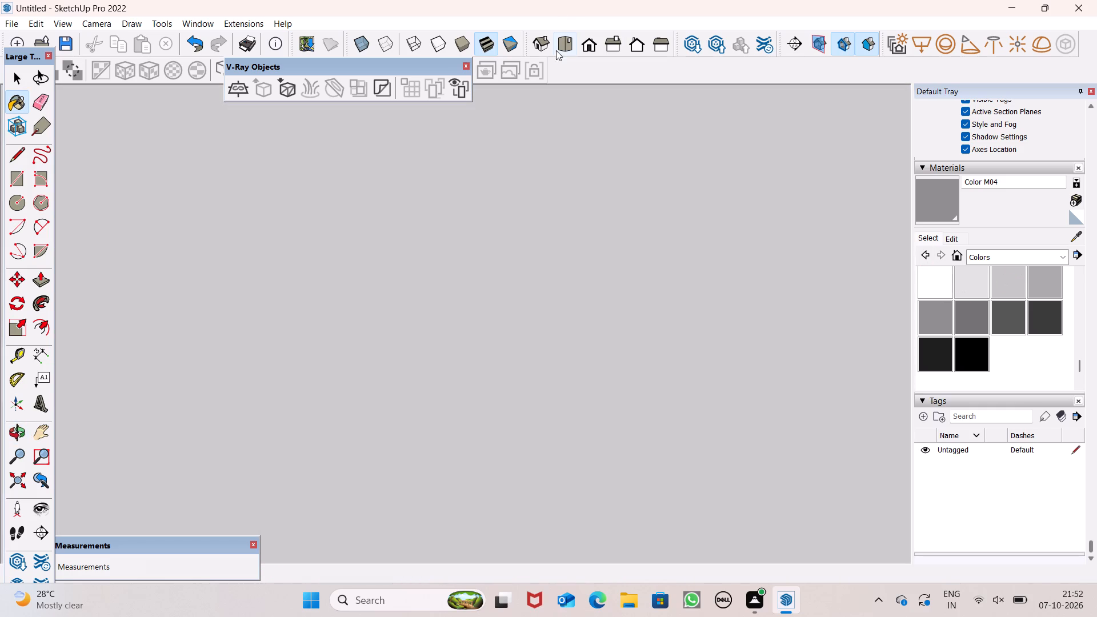
click(565, 49)
scroll(716, 215, down, 4)
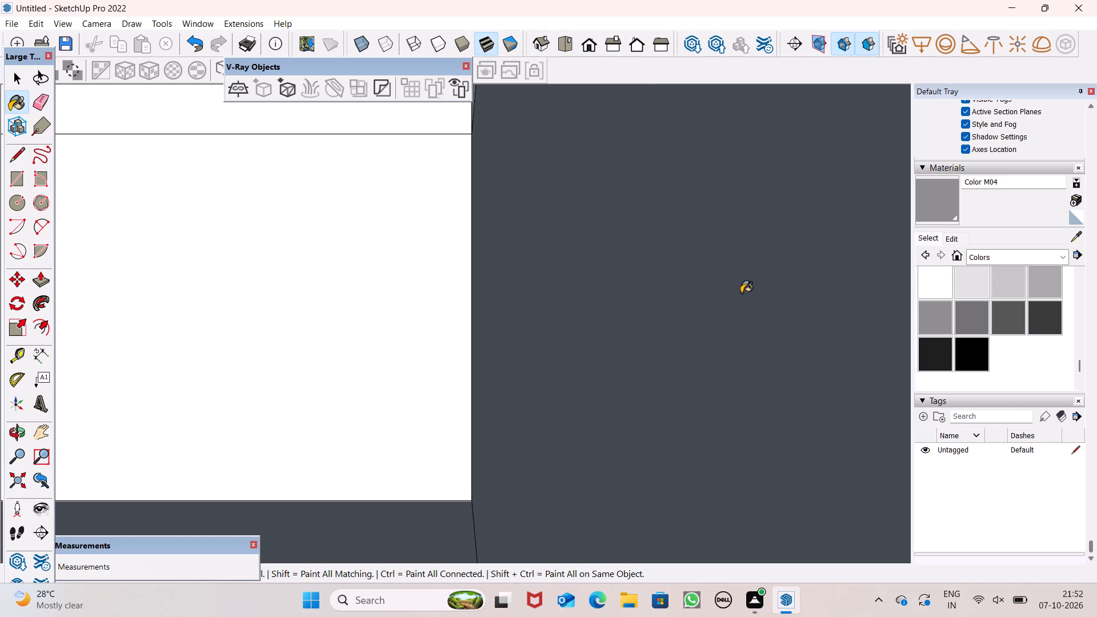
scroll(741, 293, down, 12)
scroll(519, 170, up, 1)
scroll(519, 170, down, 4)
scroll(724, 345, down, 4)
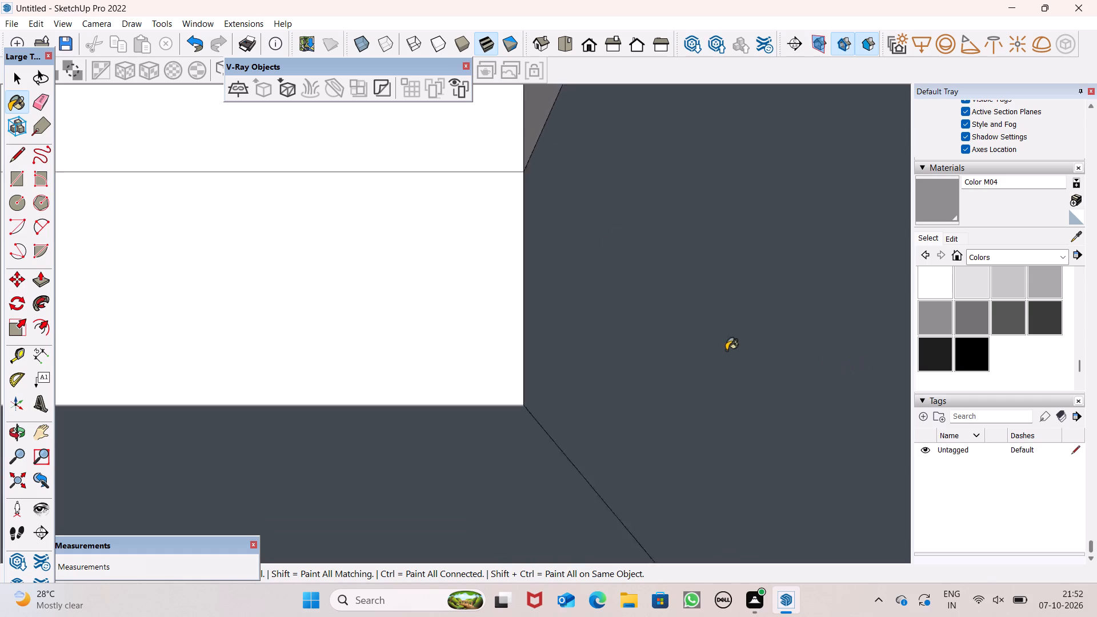
scroll(726, 350, down, 8)
scroll(684, 328, down, 18)
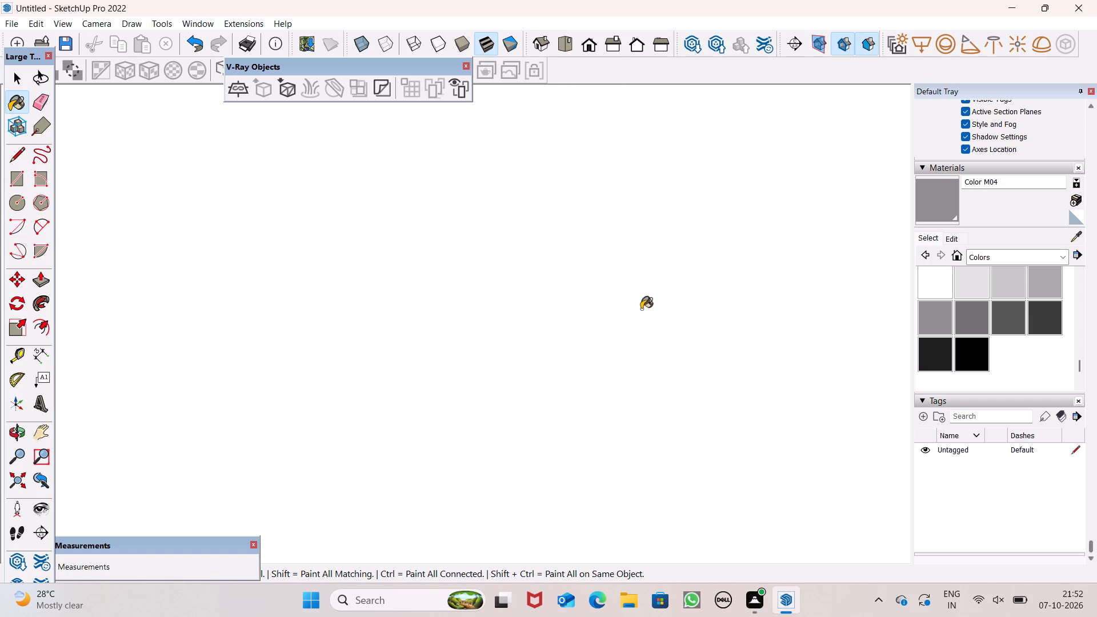
scroll(641, 309, down, 6)
click(602, 45)
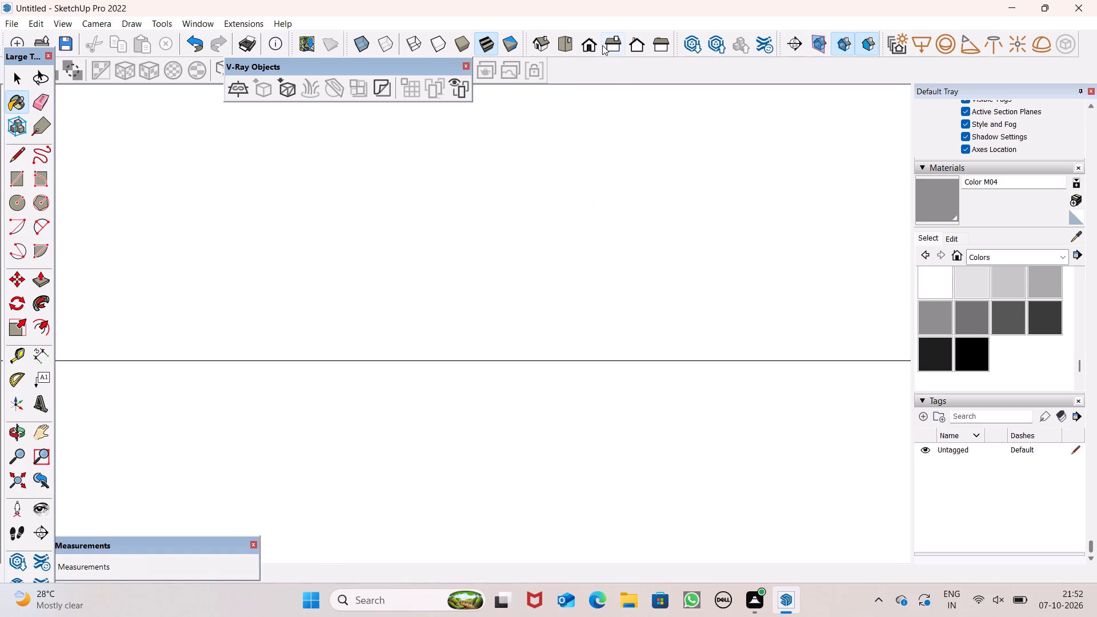
click(595, 47)
scroll(636, 183, down, 3)
scroll(637, 230, down, 4)
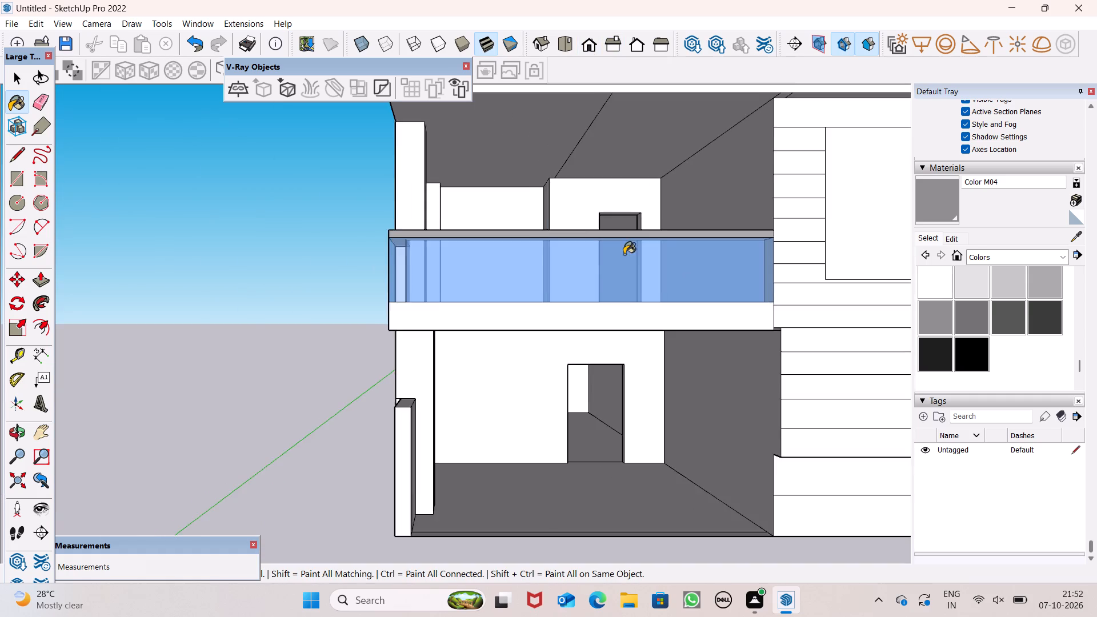
scroll(624, 254, down, 10)
middle_drag(614, 293, 608, 368)
scroll(486, 255, down, 2)
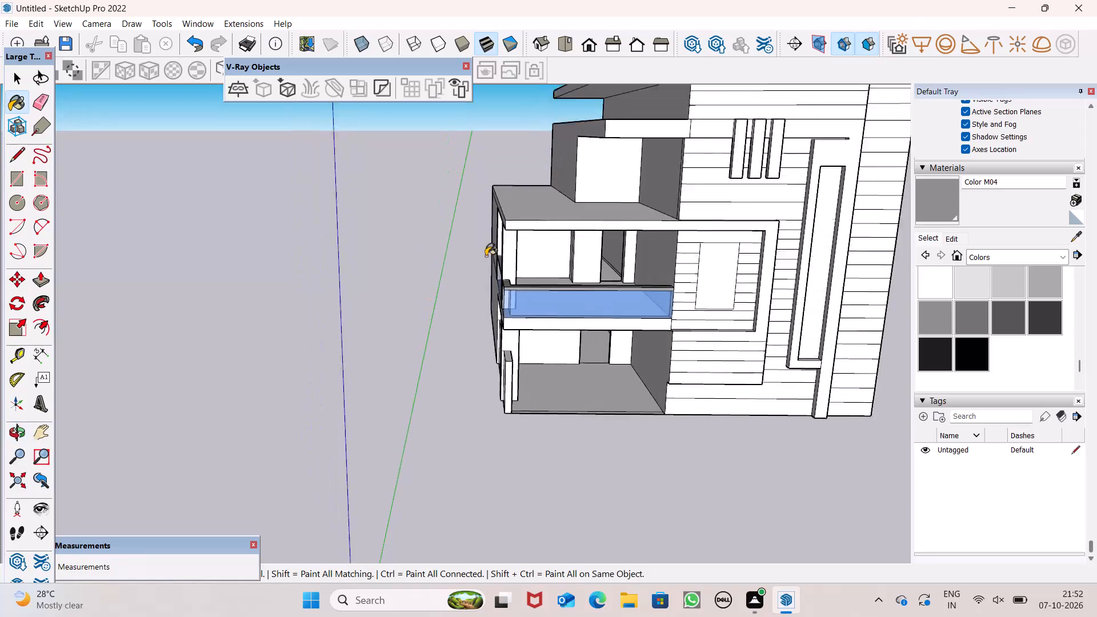
scroll(486, 256, down, 3)
scroll(639, 296, up, 10)
scroll(666, 319, down, 11)
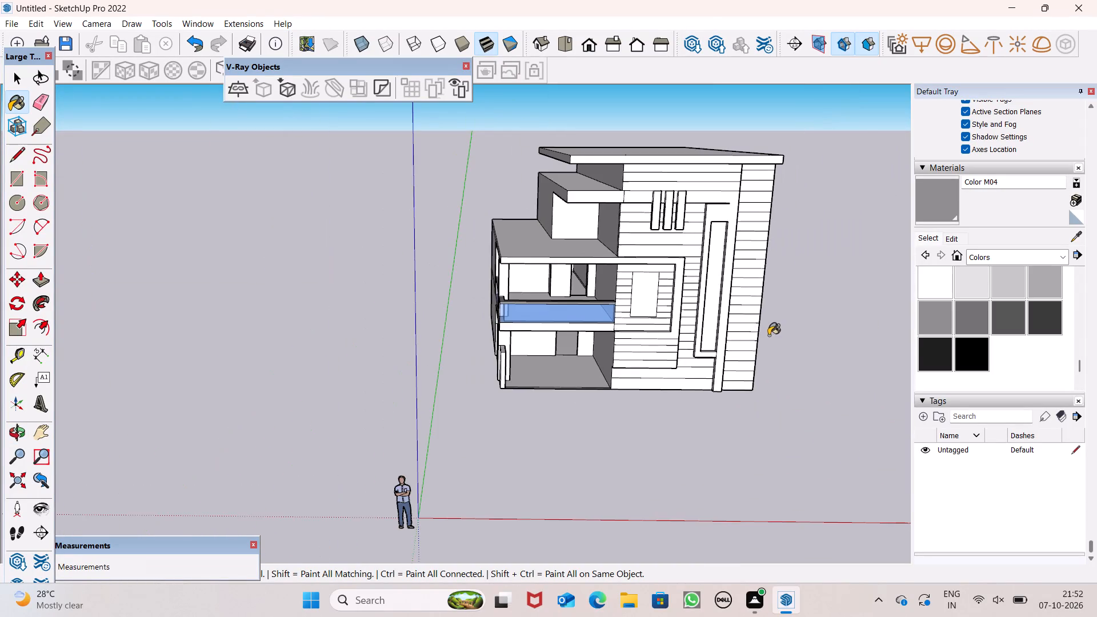
middle_drag(768, 336, 691, 298)
scroll(700, 300, up, 5)
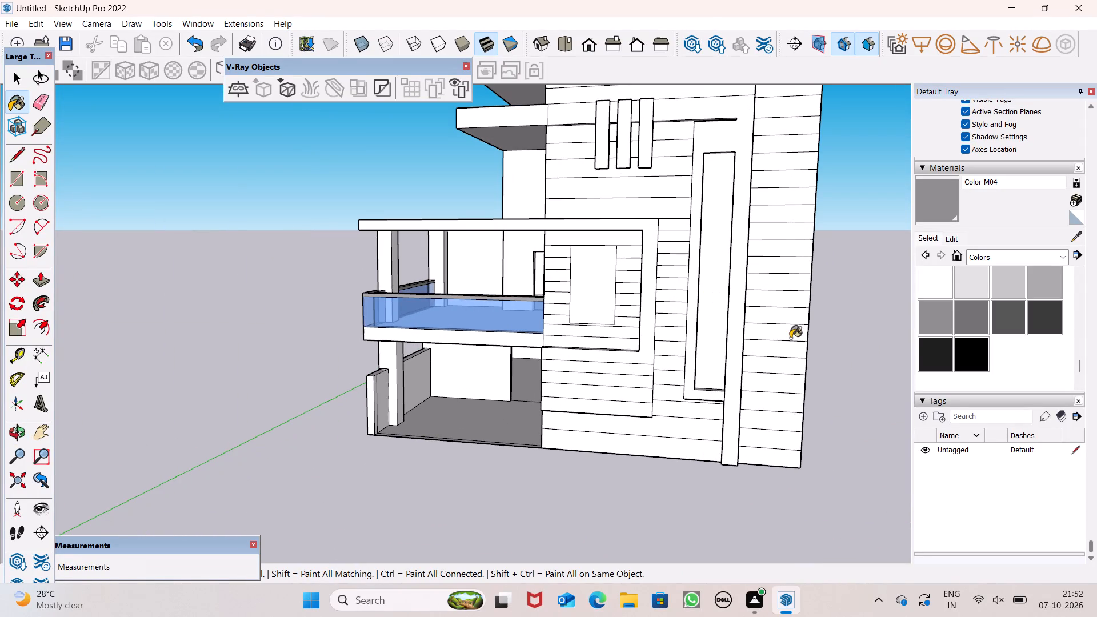
middle_drag(790, 338, 803, 362)
Paint the tall narrow window panel on the front facade with Translucent Glass Gray from the Glass and Mirrors materials.
click(1066, 257)
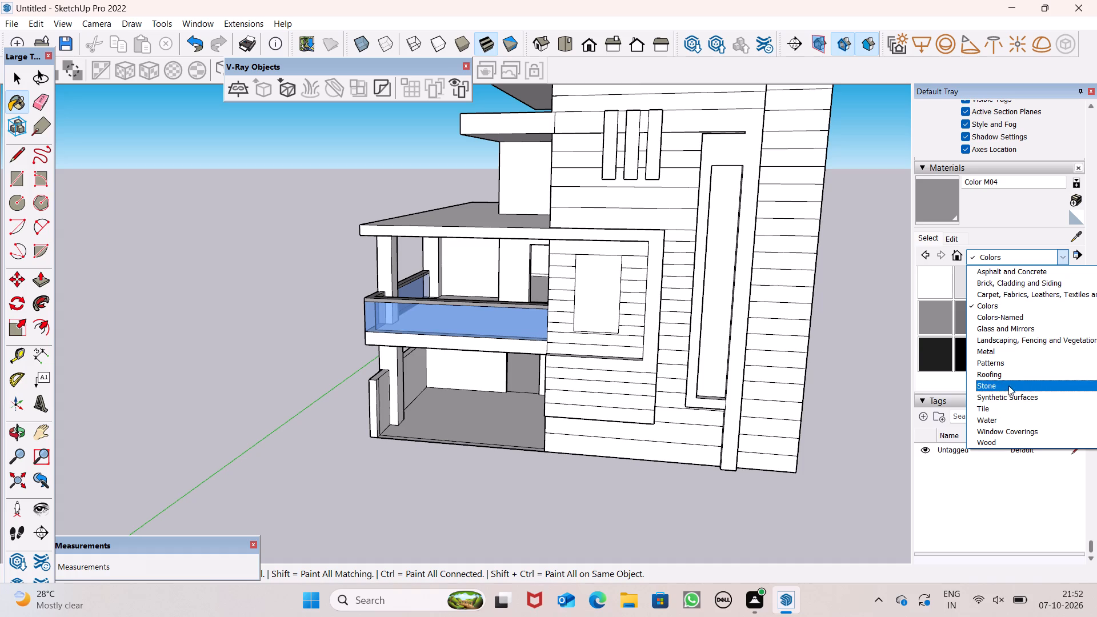
click(1022, 326)
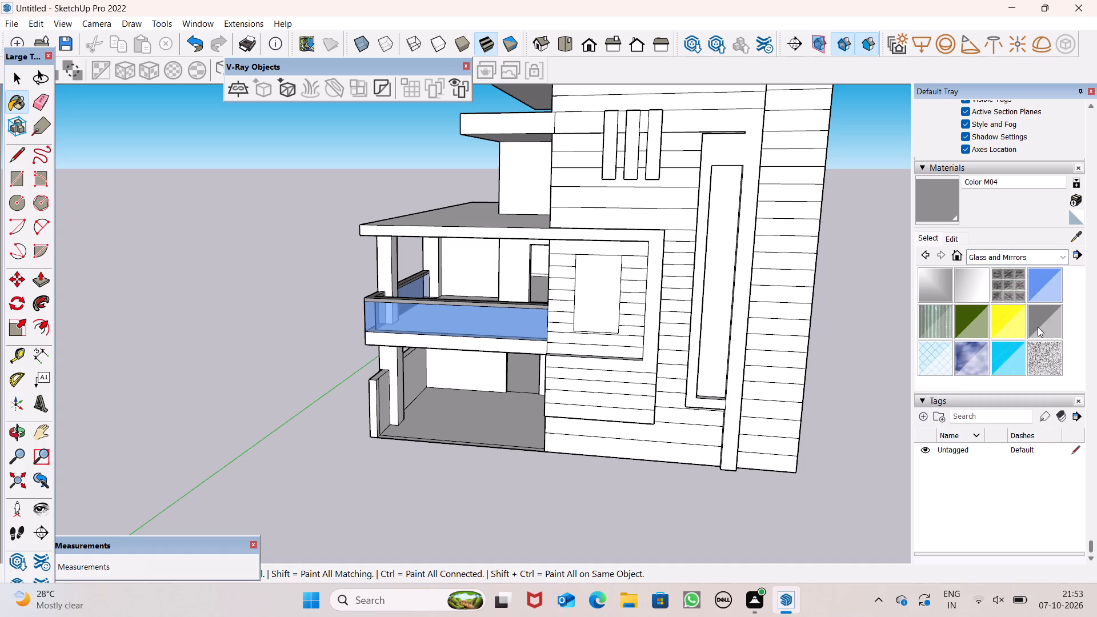
click(1043, 324)
scroll(750, 268, up, 3)
click(712, 263)
scroll(742, 270, down, 3)
middle_drag(752, 282, 770, 339)
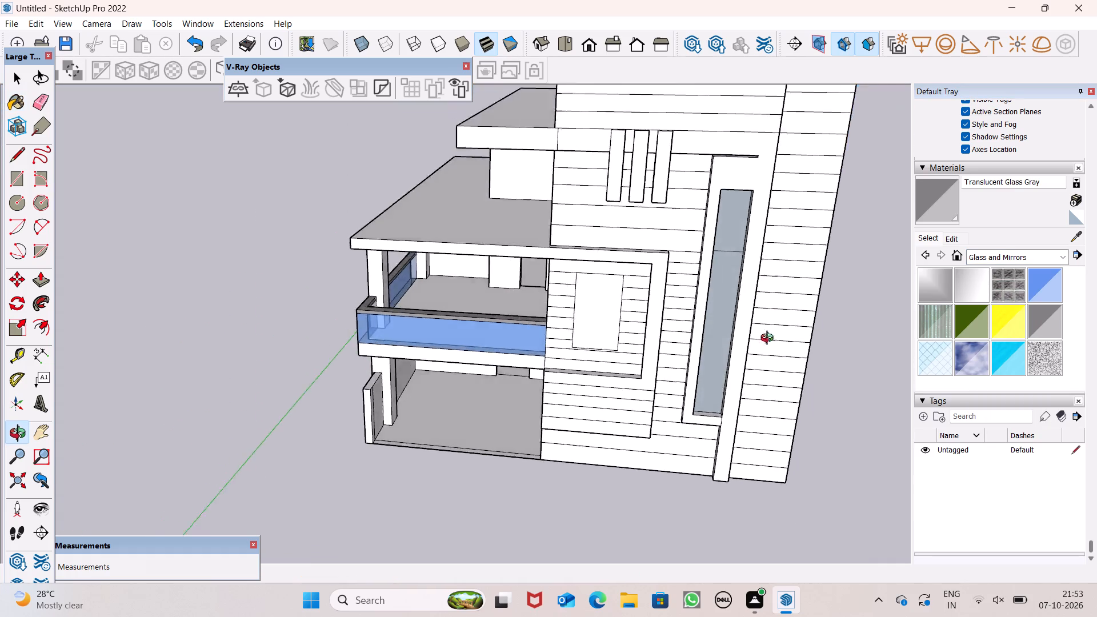
middle_drag(770, 339, 794, 395)
scroll(752, 319, up, 6)
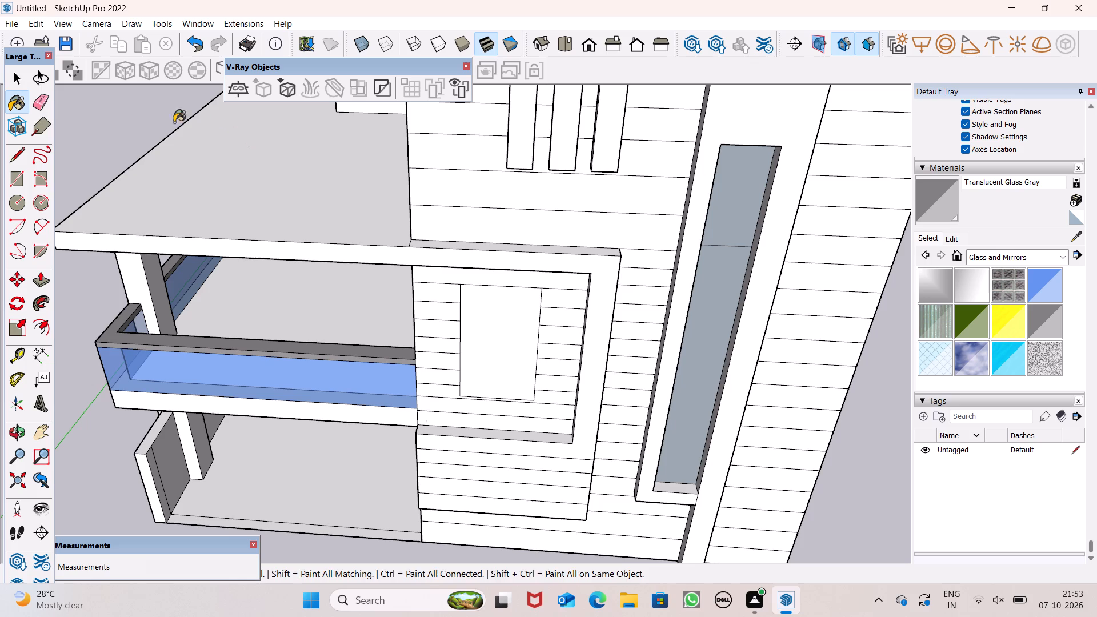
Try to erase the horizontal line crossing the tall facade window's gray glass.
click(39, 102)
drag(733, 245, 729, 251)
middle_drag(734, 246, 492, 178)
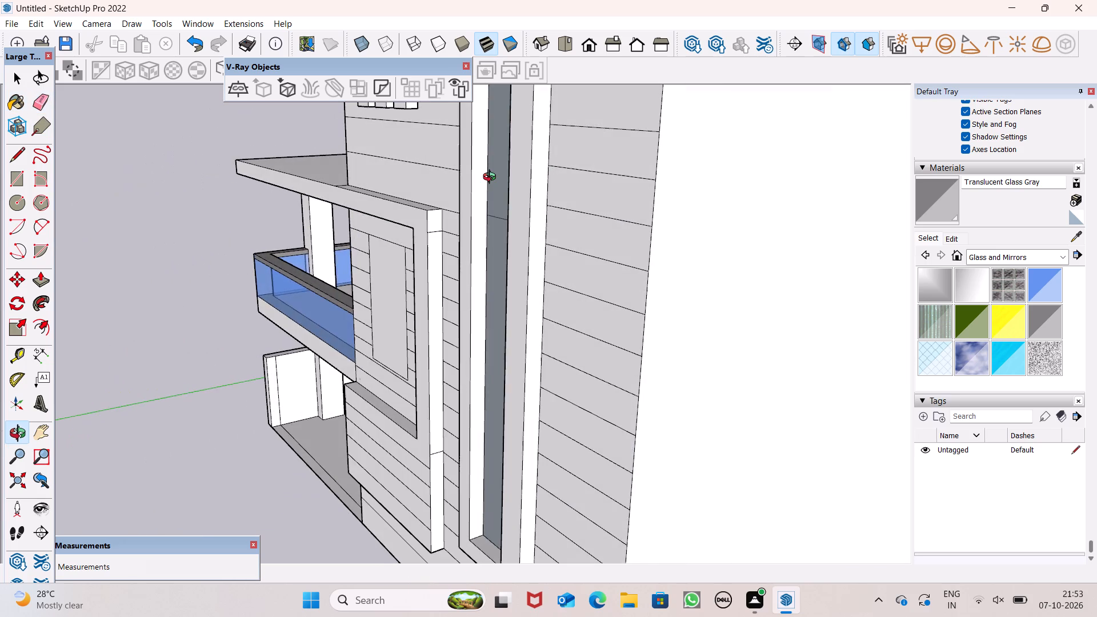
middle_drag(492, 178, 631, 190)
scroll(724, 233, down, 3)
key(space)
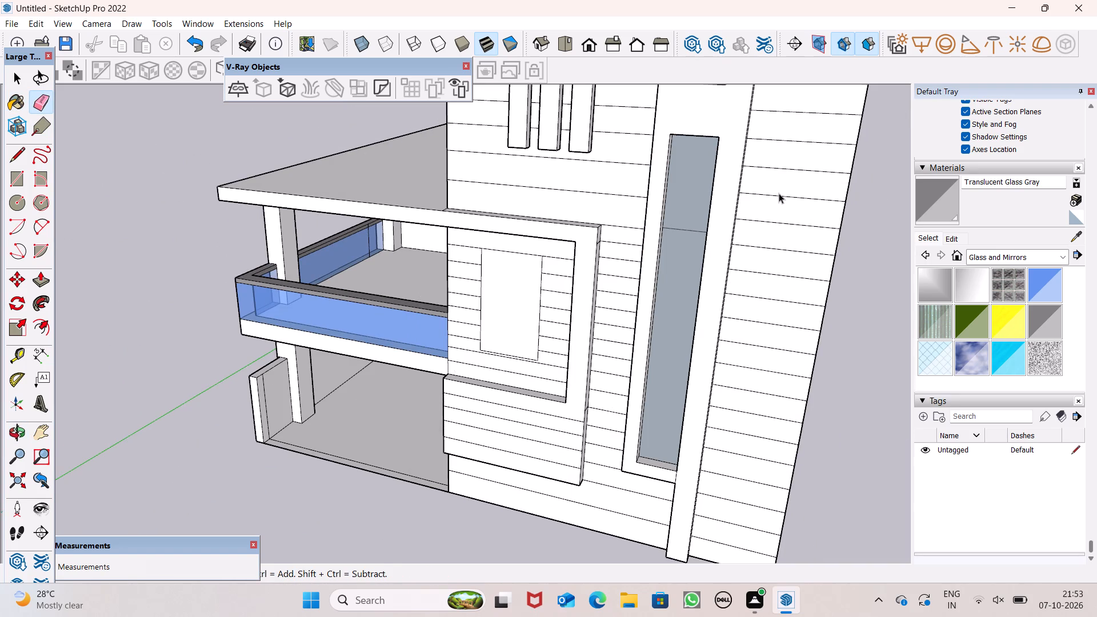
Examine the whole front facade with the glazed tall window and the first-floor balcony.
scroll(697, 210, down, 3)
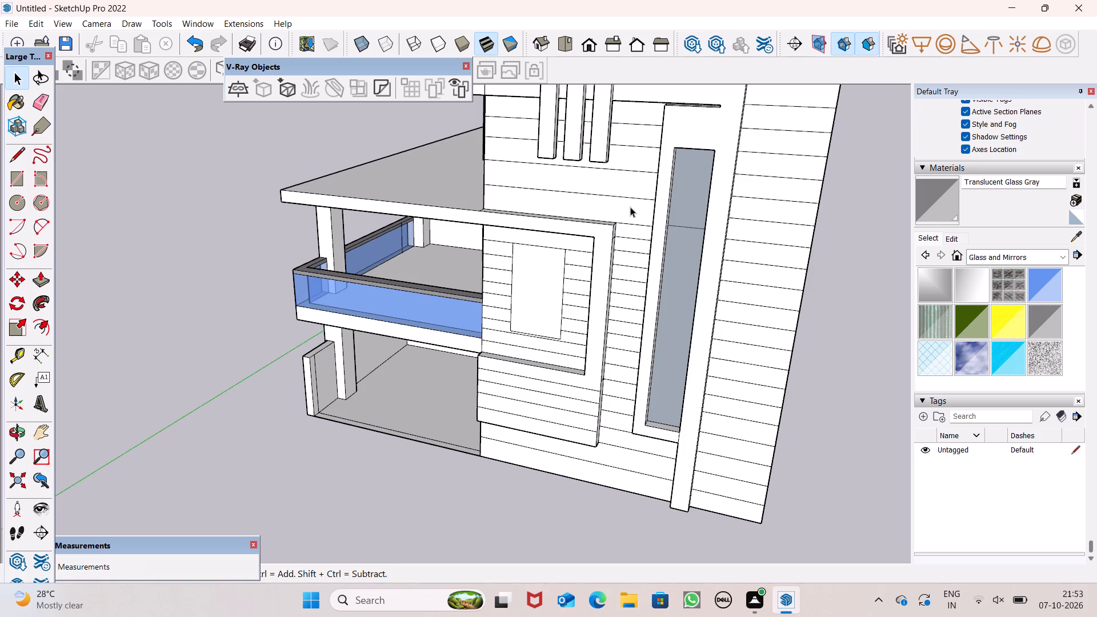
scroll(630, 275, down, 6)
middle_drag(662, 299, 764, 280)
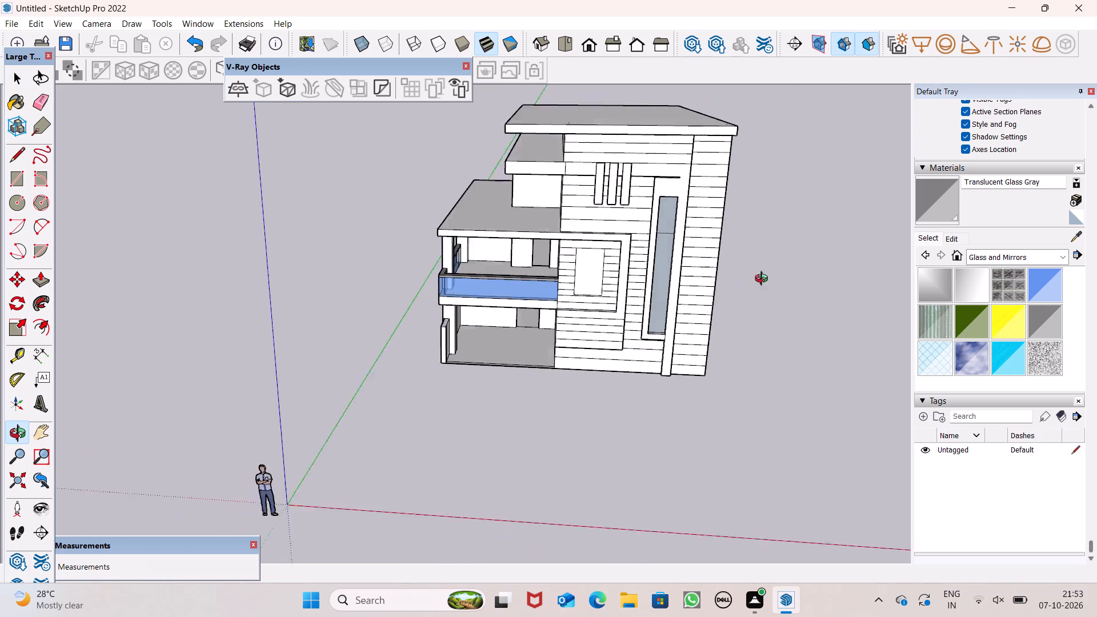
middle_drag(764, 280, 805, 269)
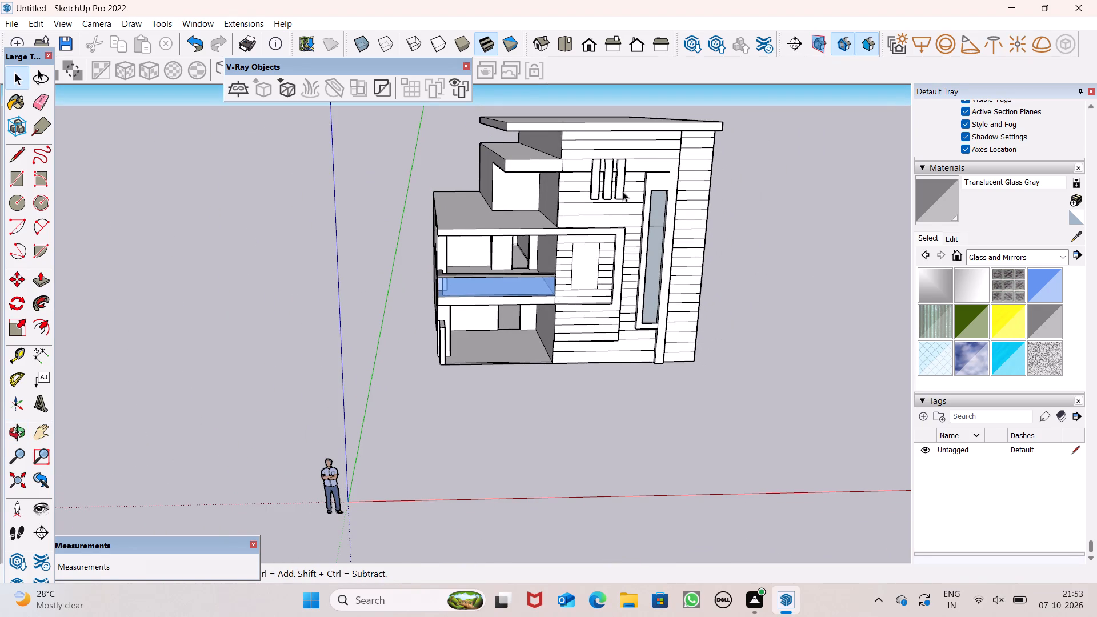
scroll(453, 217, up, 2)
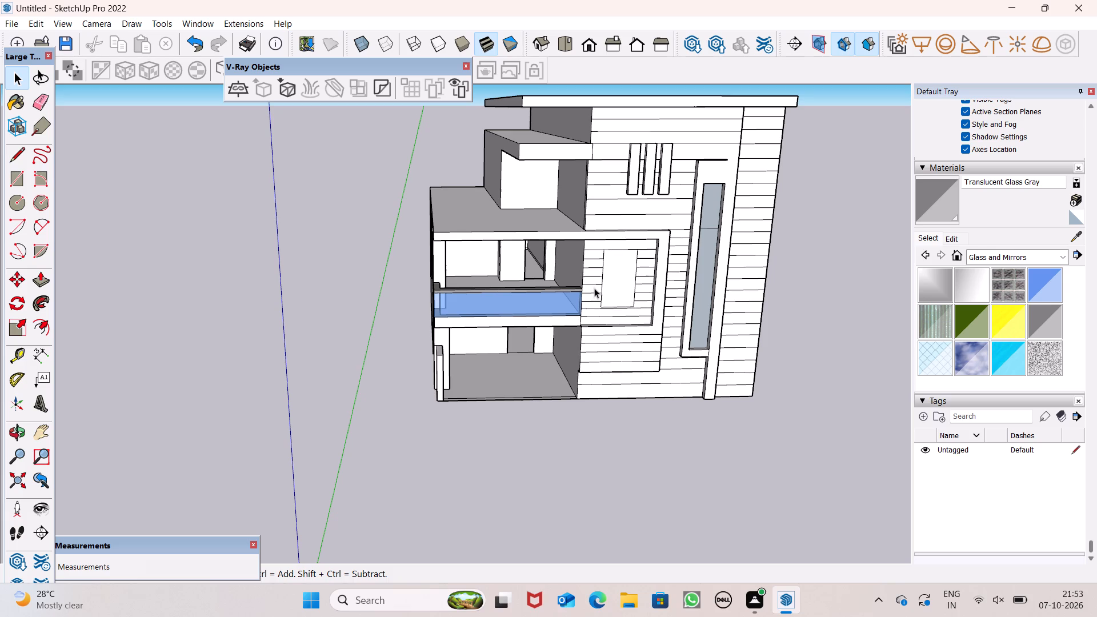
scroll(574, 266, down, 1)
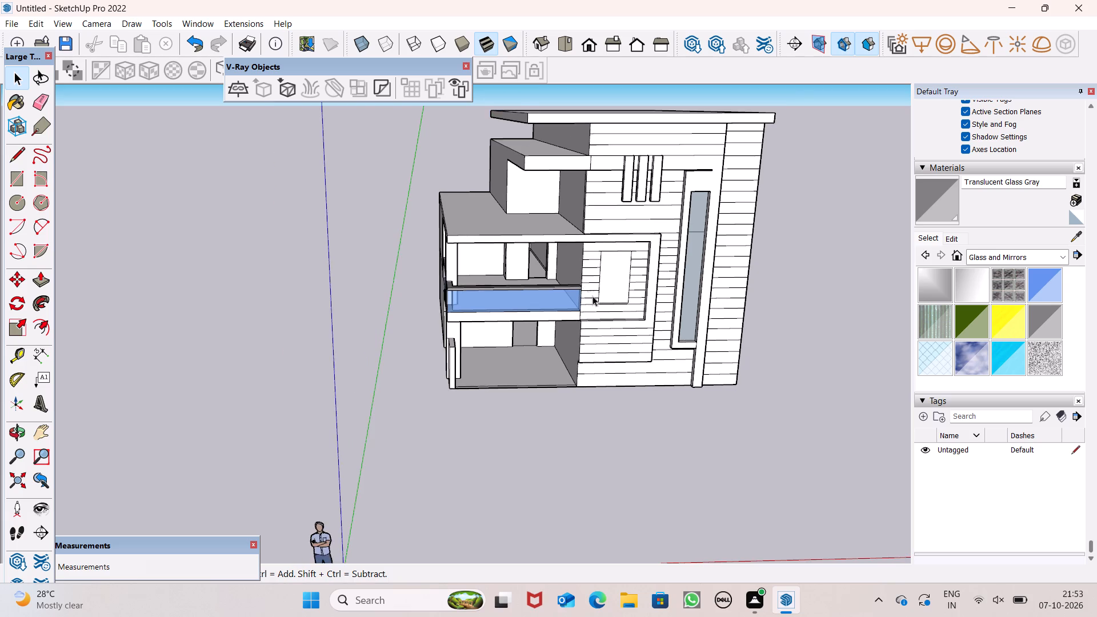
scroll(606, 322, down, 2)
Draw two crossing lines on the slab above the first-floor balcony, about 9' 9" across its rear end and 50' 9" along its outer side.
middle_drag(376, 250, 611, 405)
scroll(412, 289, down, 5)
scroll(359, 217, up, 4)
scroll(361, 211, down, 1)
scroll(361, 211, up, 1)
middle_drag(403, 262, 655, 309)
scroll(241, 253, up, 4)
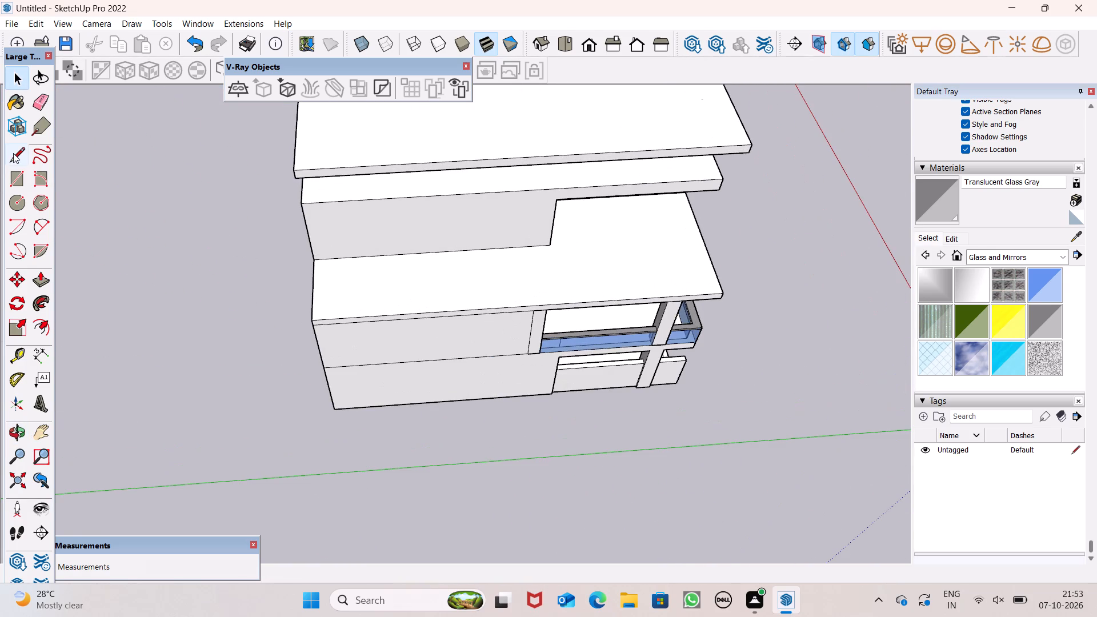
drag(14, 153, 21, 153)
scroll(357, 299, up, 4)
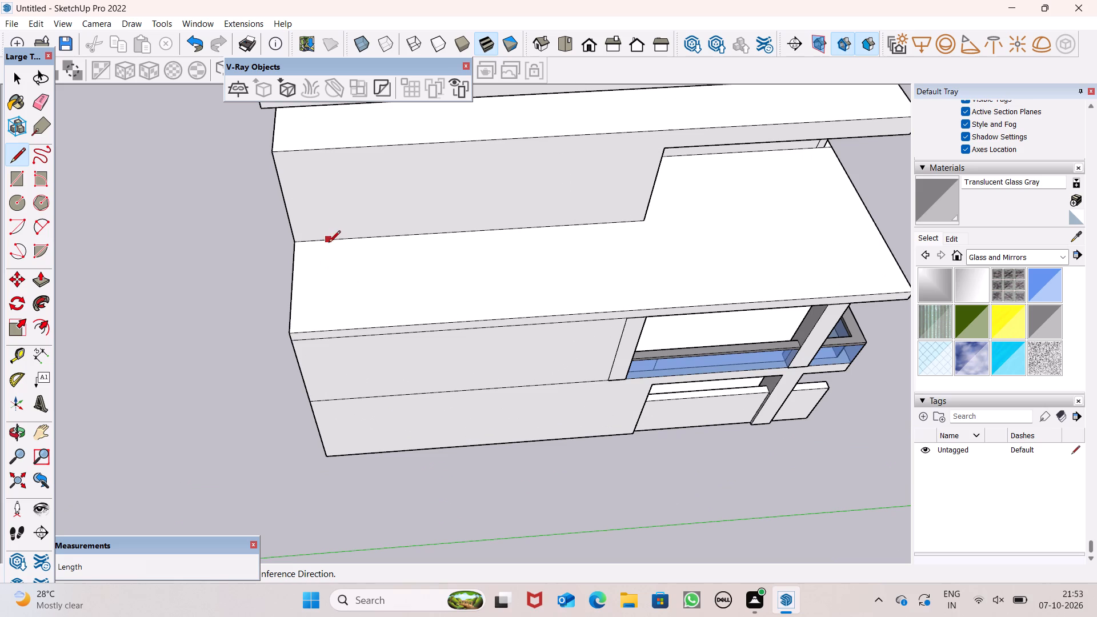
click(327, 241)
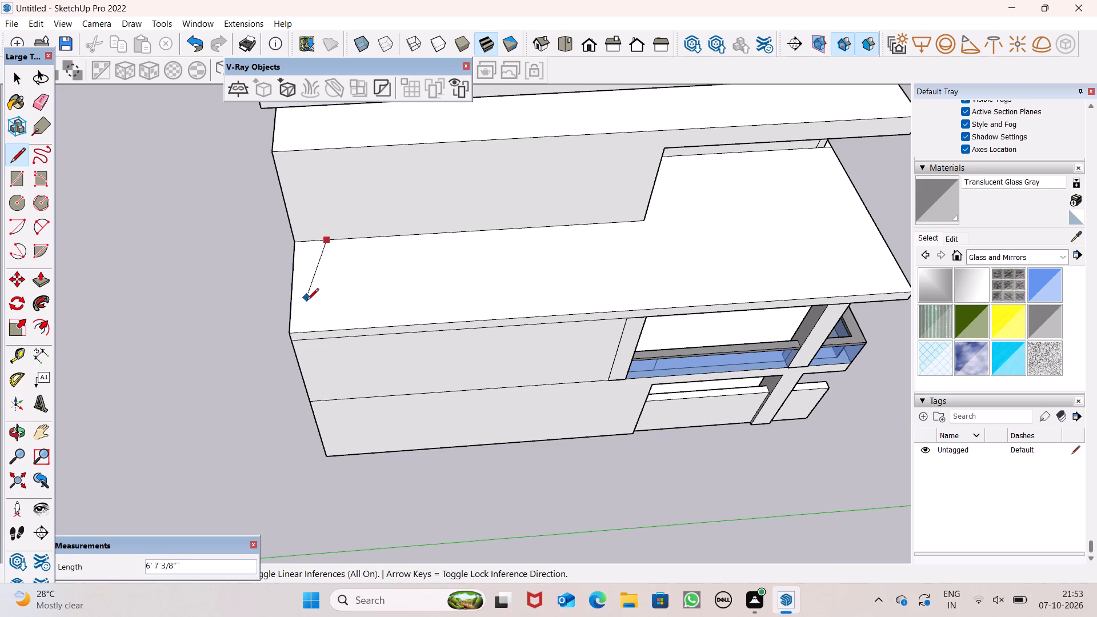
click(326, 328)
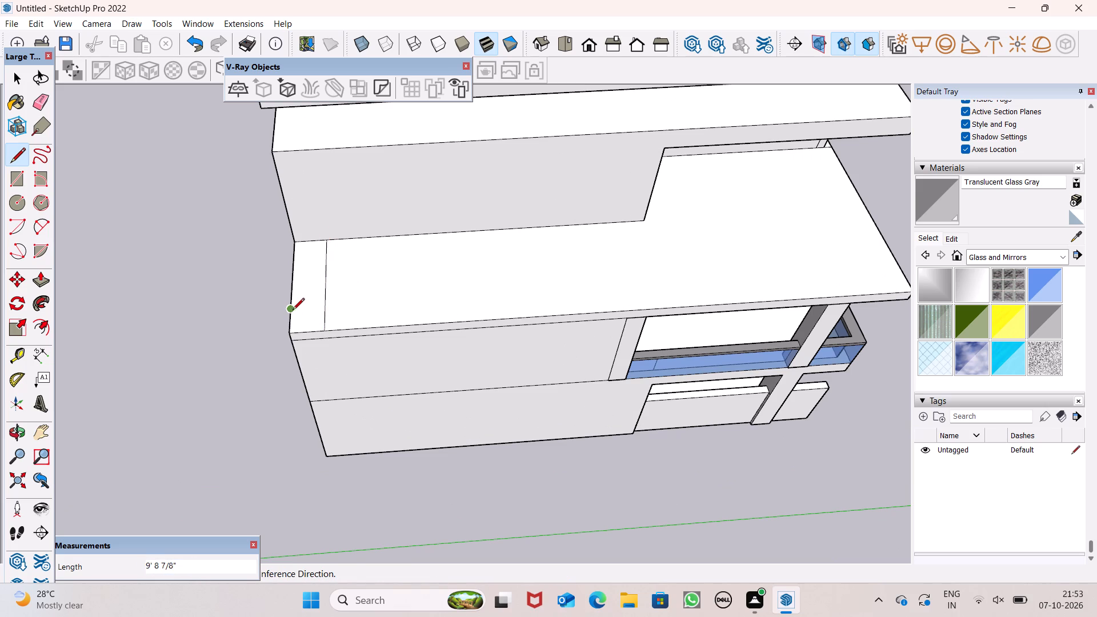
click(291, 310)
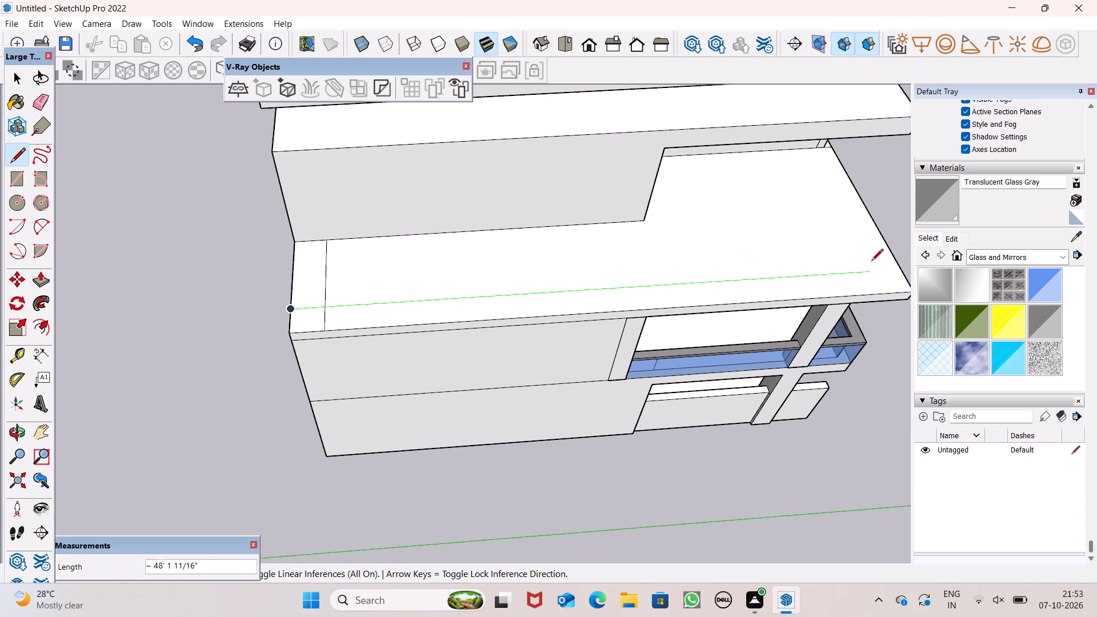
click(902, 270)
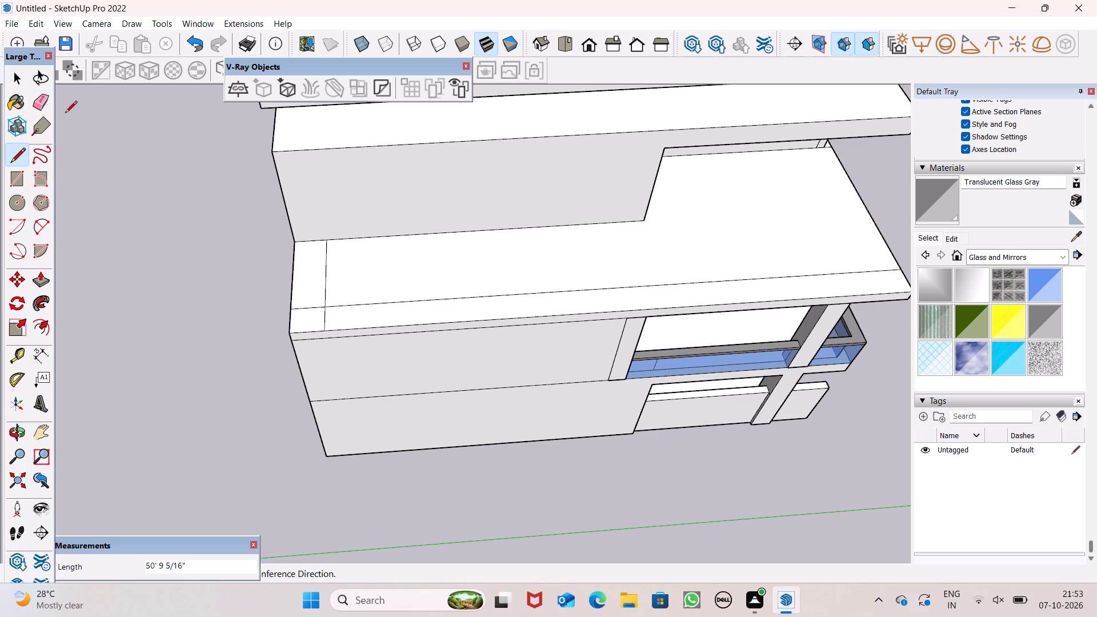
Erase the two short line segments at the slab's rear corner, leaving one L-shaped border strip.
click(46, 110)
scroll(305, 269, up, 2)
scroll(306, 278, down, 1)
scroll(307, 279, up, 1)
drag(322, 302, 331, 327)
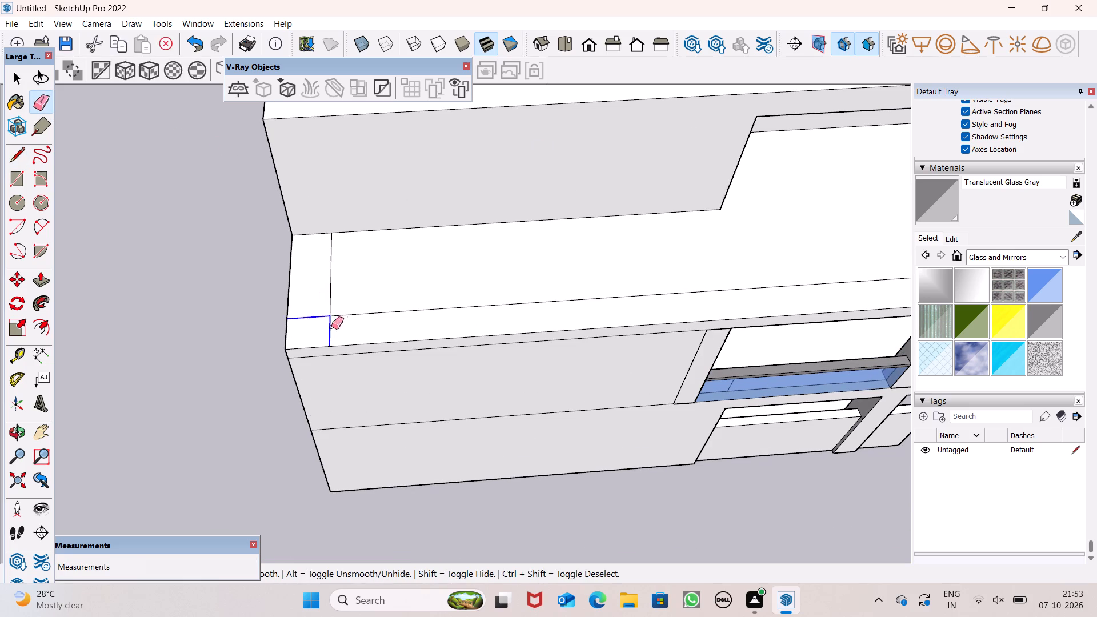
drag(331, 327, 335, 324)
scroll(257, 308, down, 1)
scroll(257, 309, up, 1)
scroll(257, 311, down, 8)
middle_drag(553, 338, 504, 339)
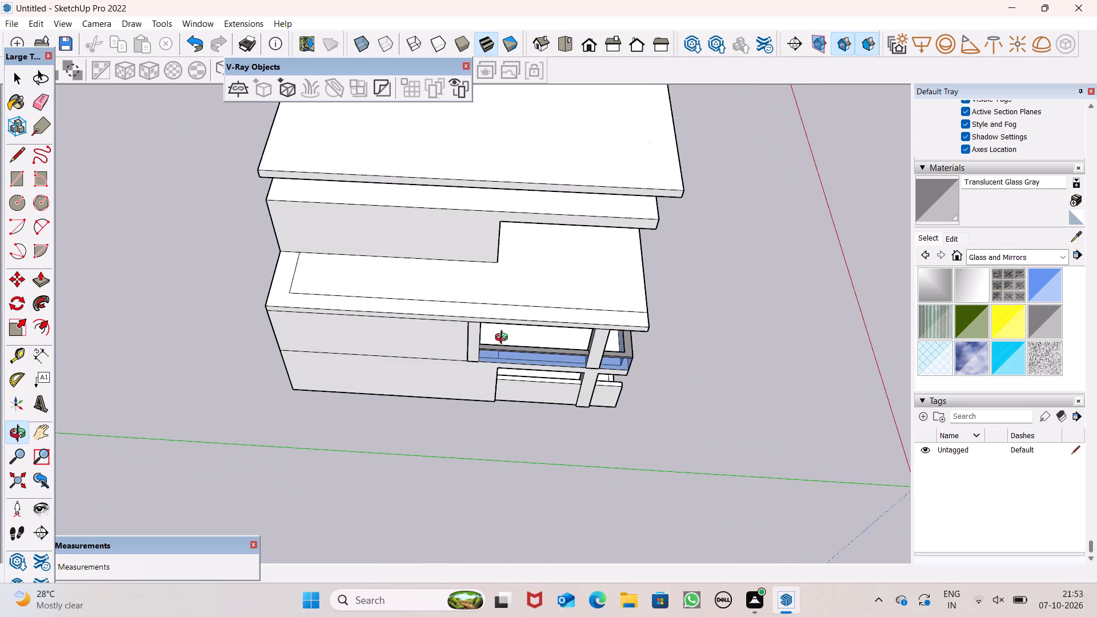
middle_drag(504, 339, 496, 330)
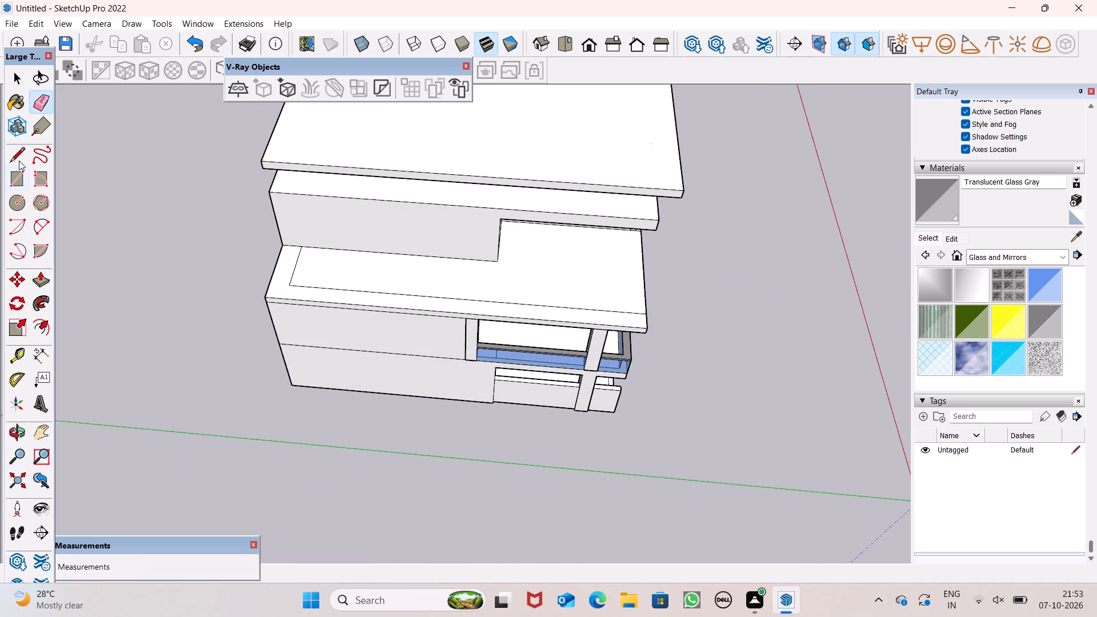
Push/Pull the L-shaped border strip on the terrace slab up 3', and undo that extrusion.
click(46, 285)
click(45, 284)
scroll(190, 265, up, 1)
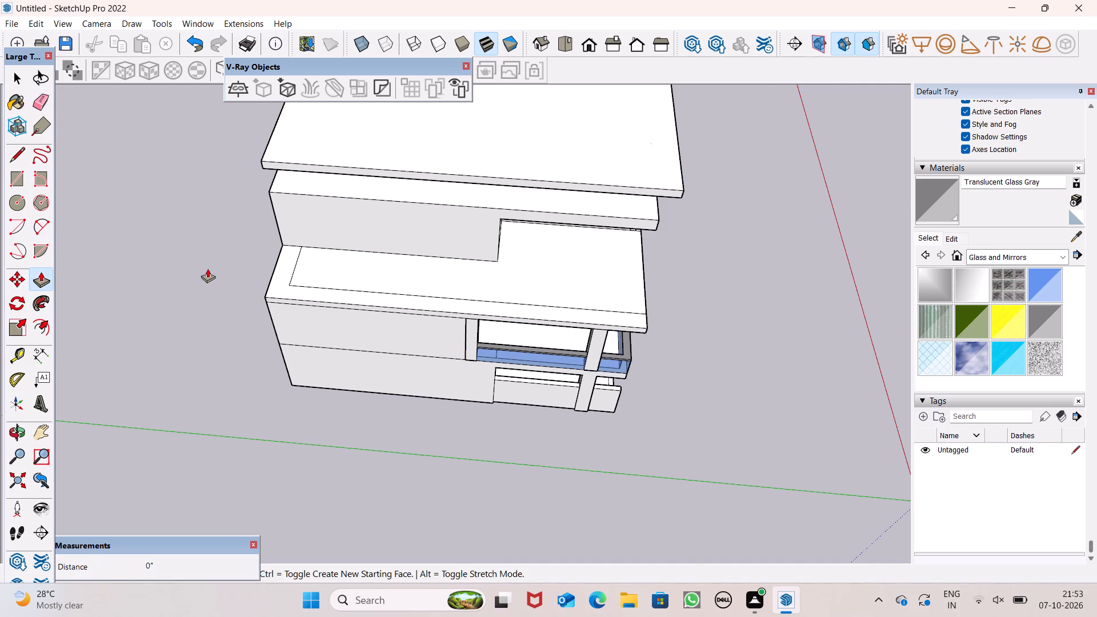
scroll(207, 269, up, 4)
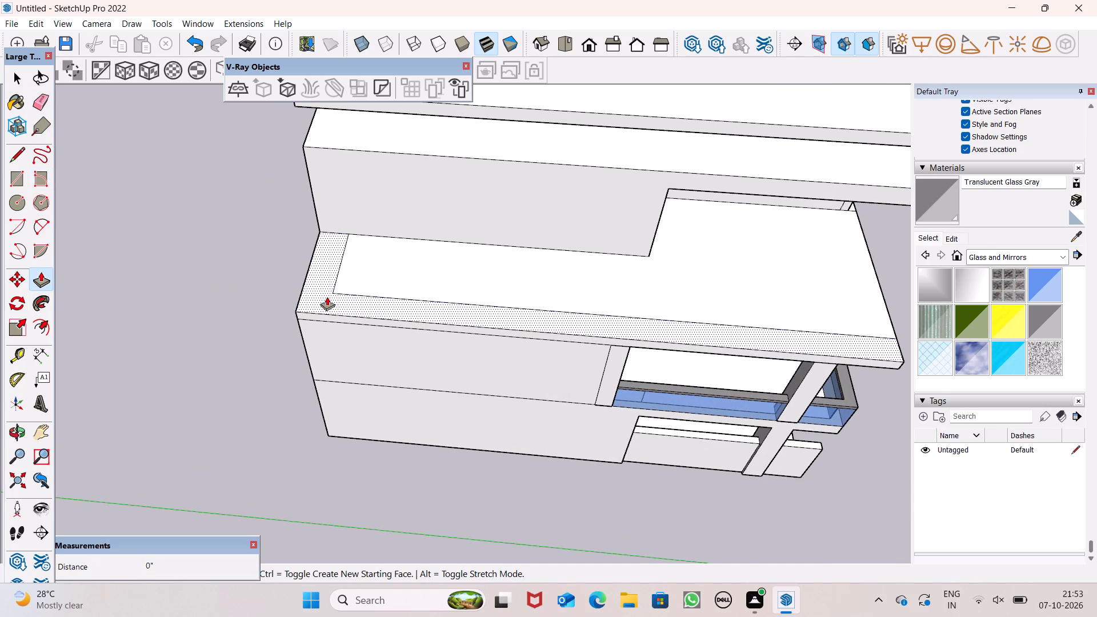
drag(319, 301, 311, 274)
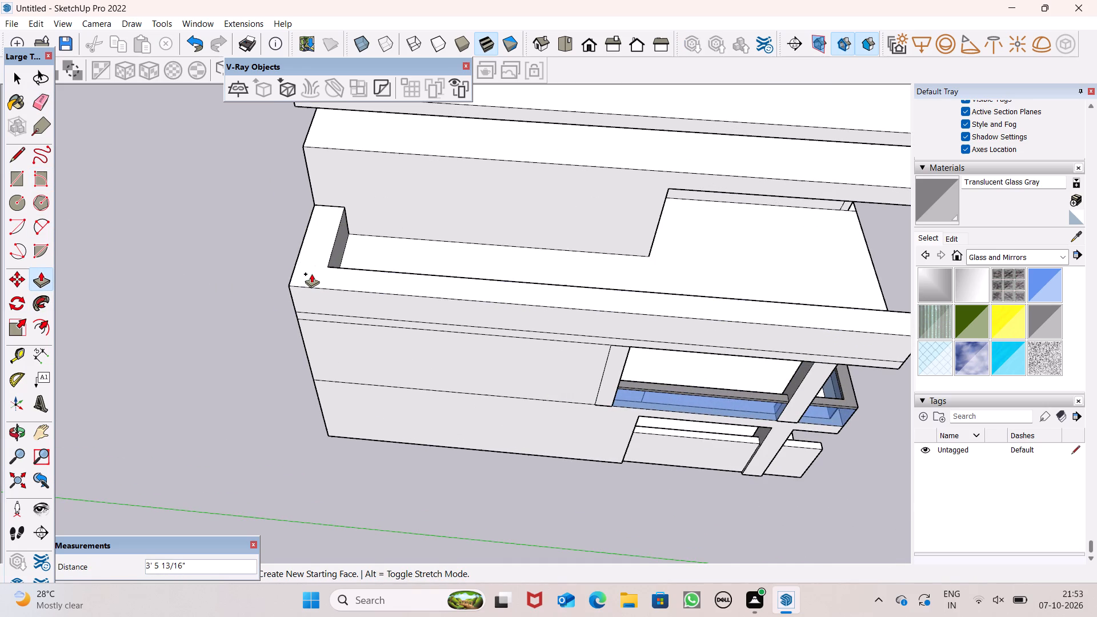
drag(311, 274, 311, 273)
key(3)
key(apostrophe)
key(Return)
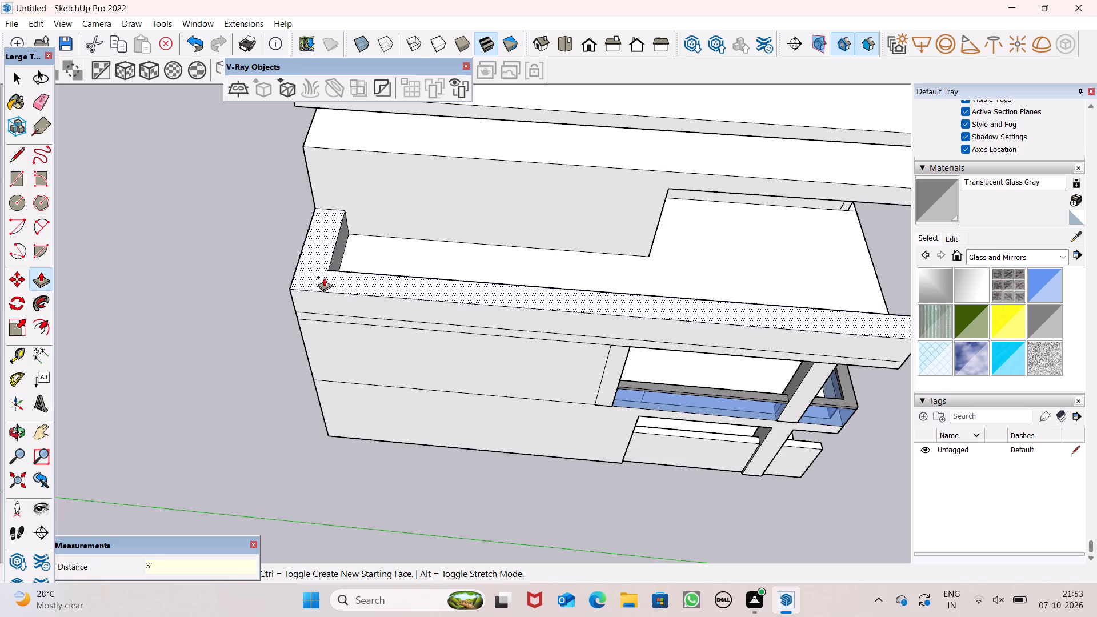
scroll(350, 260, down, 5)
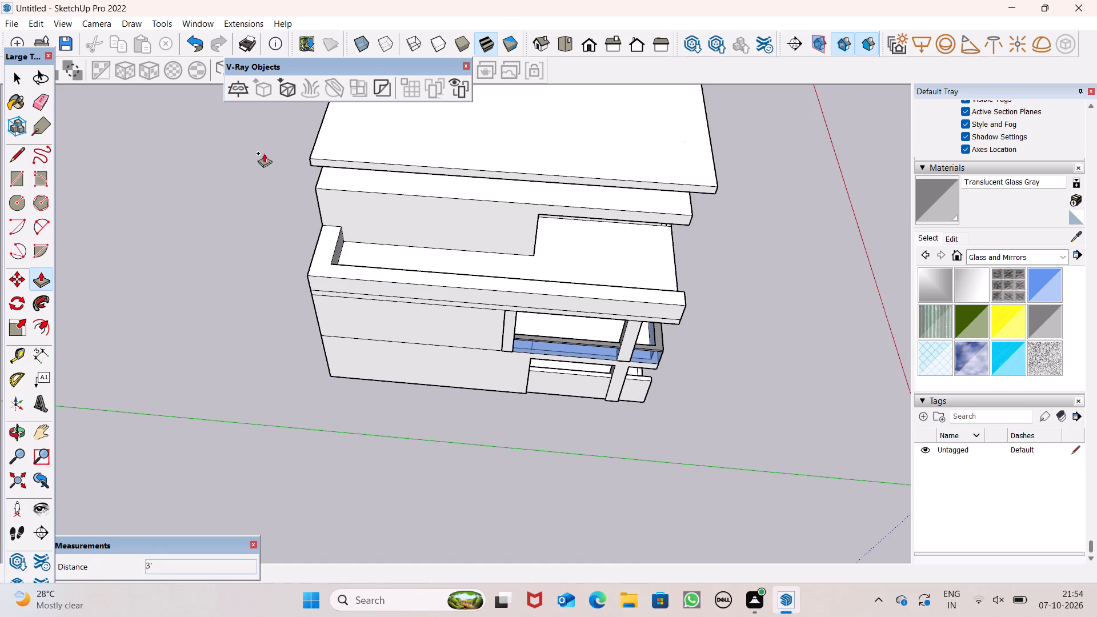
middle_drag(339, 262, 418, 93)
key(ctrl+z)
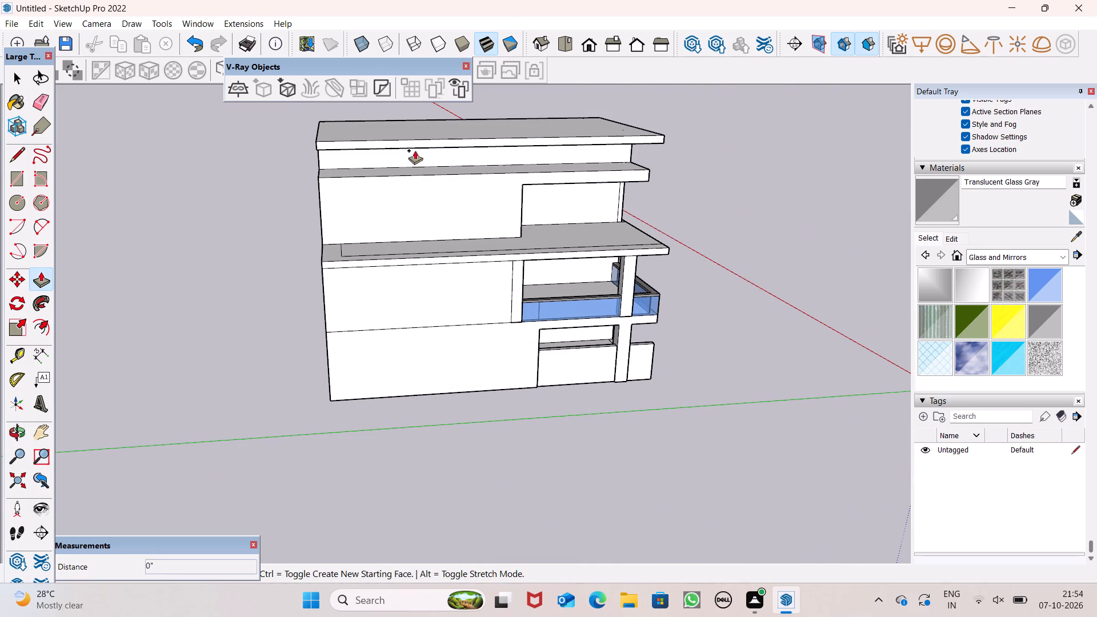
Push/Pull the L-shaped border strip up 3' to form a parapet along the terrace's rear end and outer side.
middle_drag(410, 202, 393, 285)
scroll(356, 282, up, 8)
drag(299, 306, 301, 270)
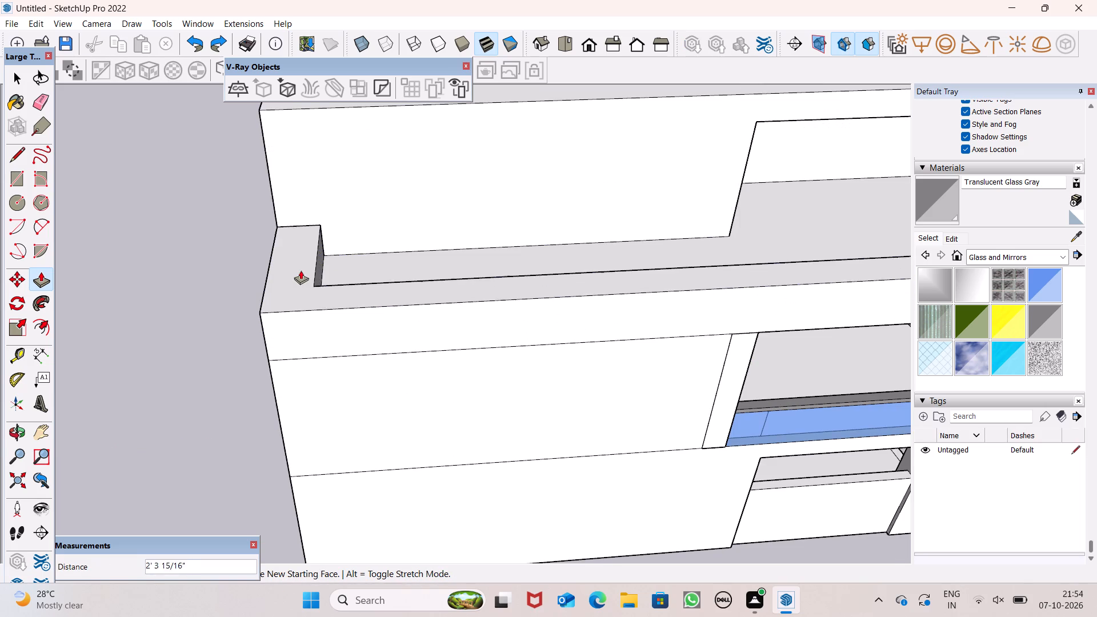
drag(301, 270, 311, 263)
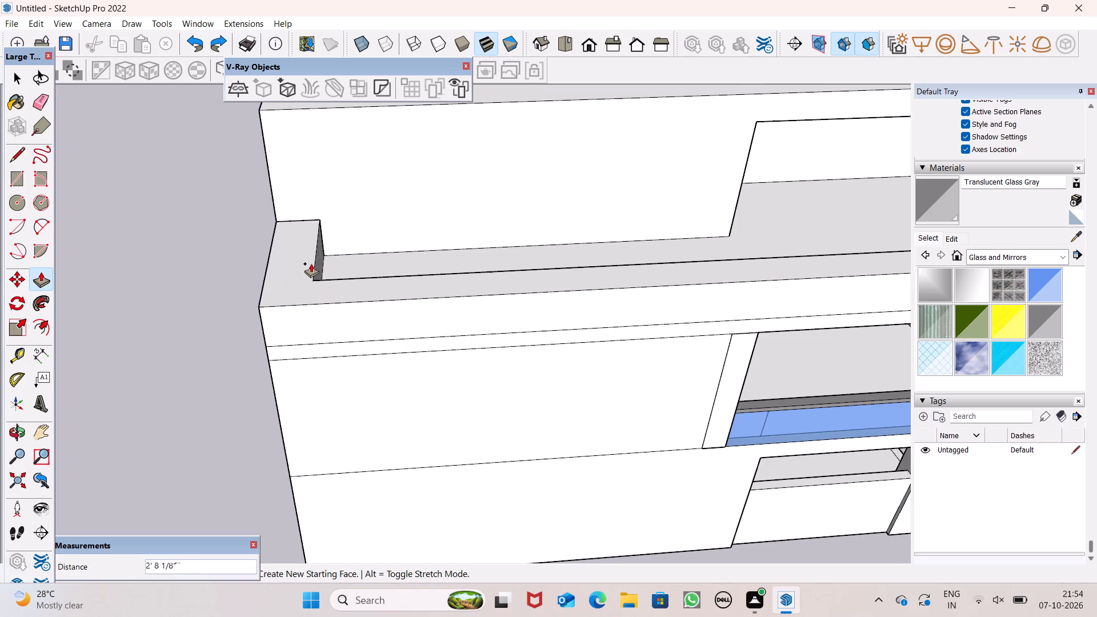
drag(311, 263, 298, 215)
text(3')
key(Return)
scroll(295, 217, down, 6)
middle_drag(349, 250, 354, 158)
Raise the top face of the terrace's L-shaped parapet by another 1'.
scroll(273, 195, up, 6)
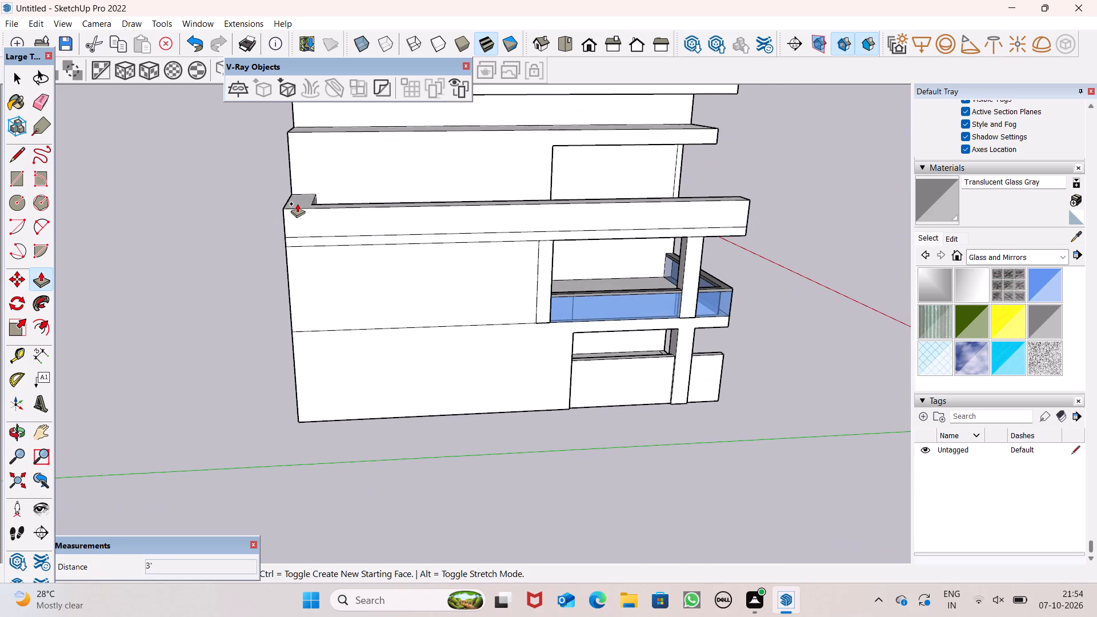
scroll(297, 203, up, 5)
drag(294, 195, 299, 180)
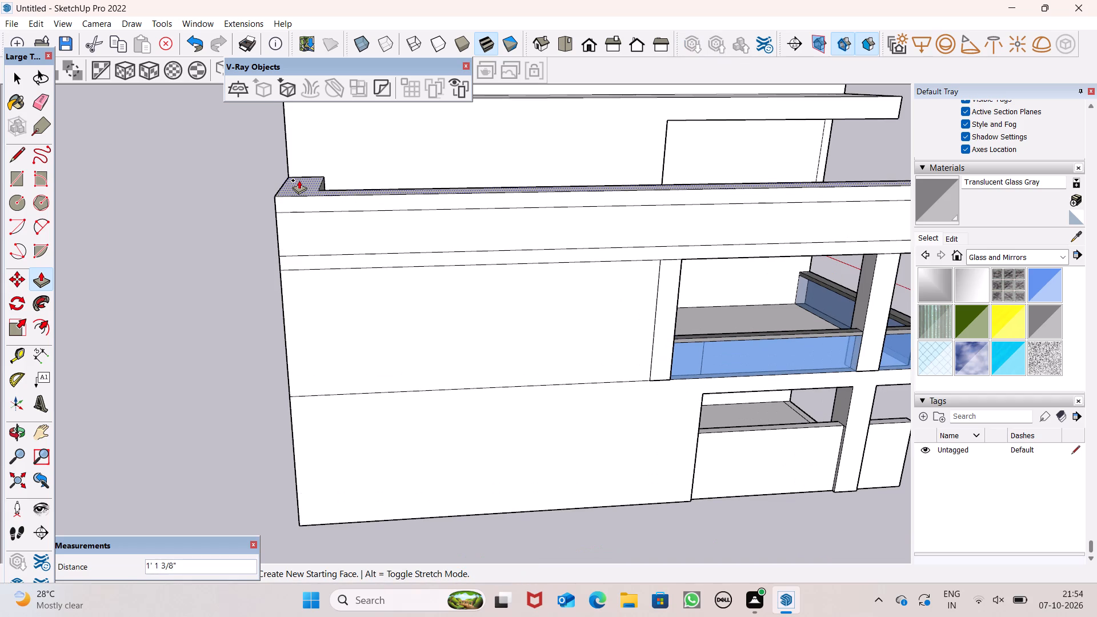
drag(299, 180, 303, 172)
key(1)
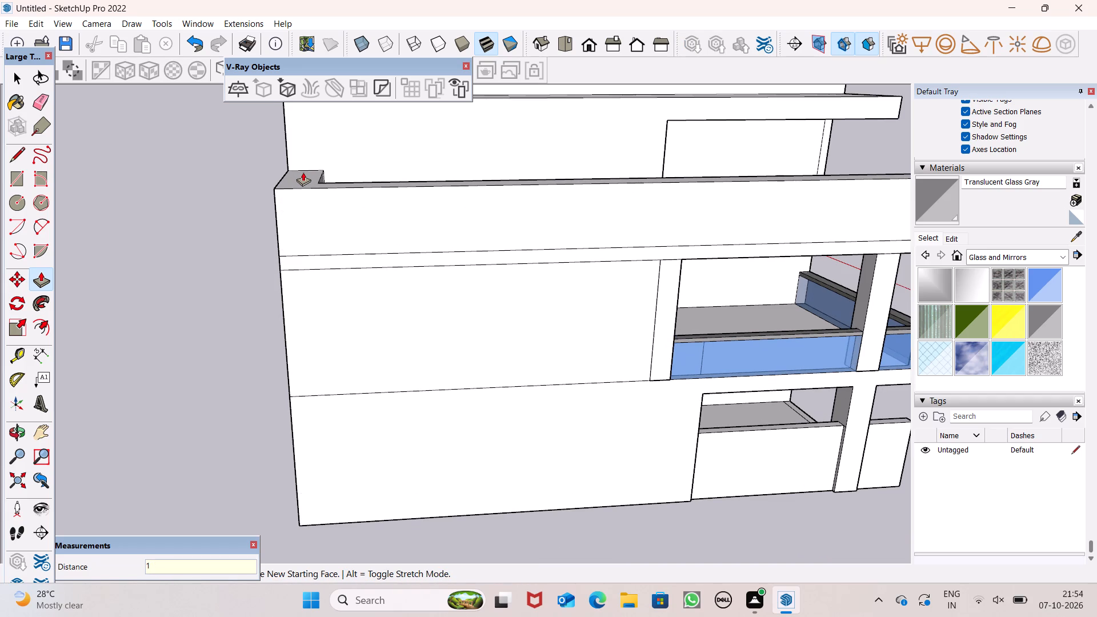
key(apostrophe)
drag(303, 172, 303, 172)
key(Return)
Examine the terrace parapet from the front corner, including the open front edge above the glass balcony.
scroll(224, 186, up, 1)
scroll(223, 189, down, 1)
scroll(306, 211, down, 10)
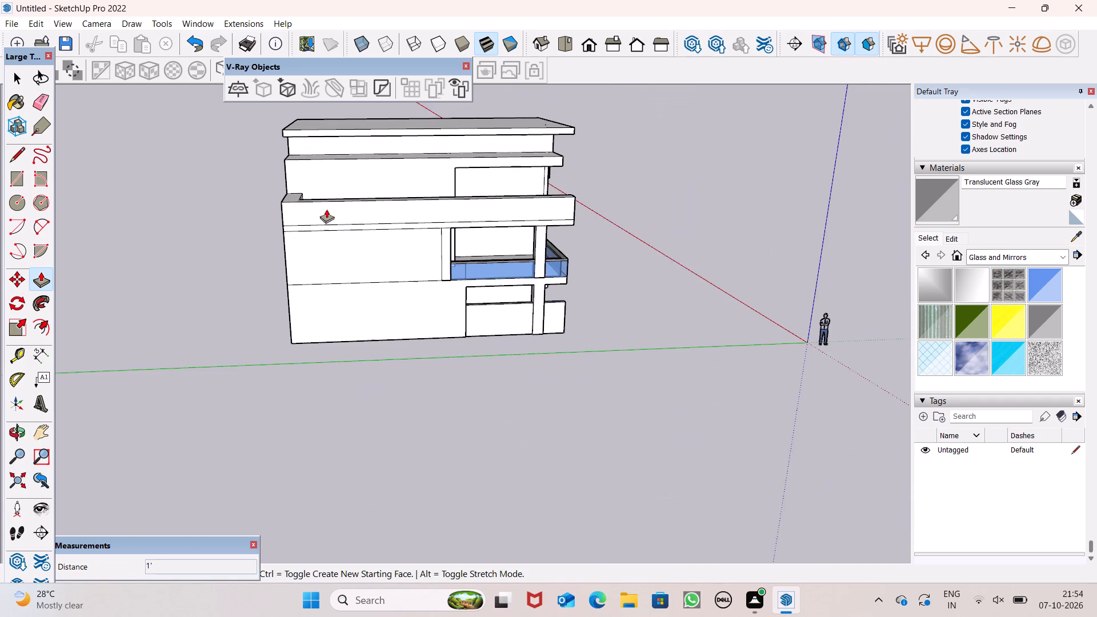
middle_drag(450, 219, 3, 203)
middle_drag(402, 229, 283, 281)
scroll(430, 238, up, 3)
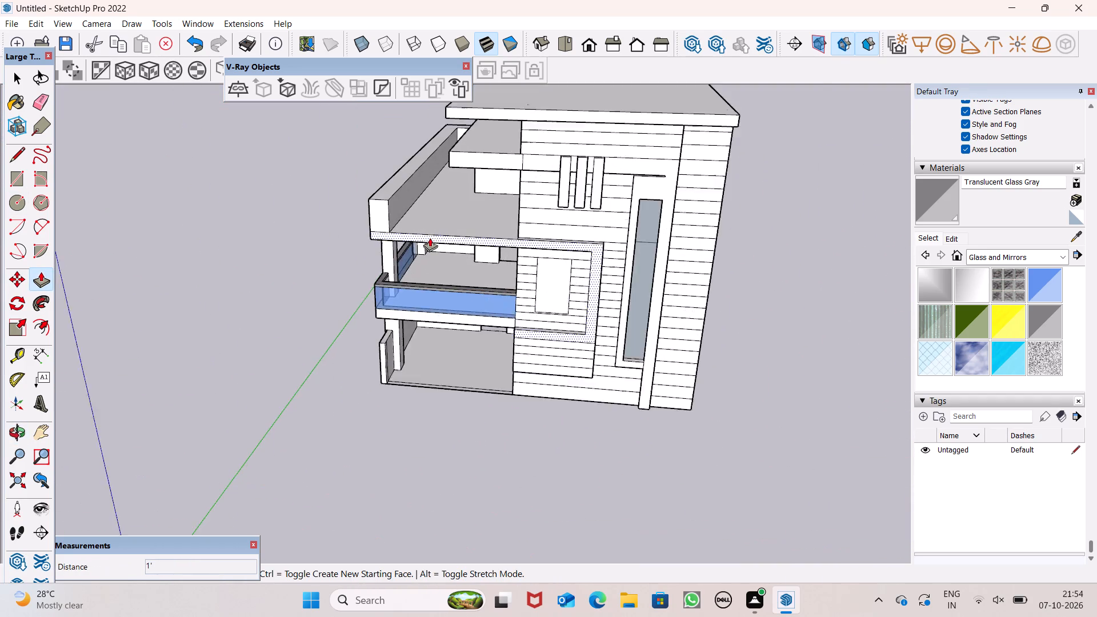
scroll(430, 238, up, 3)
middle_drag(425, 219, 427, 320)
scroll(427, 316, up, 6)
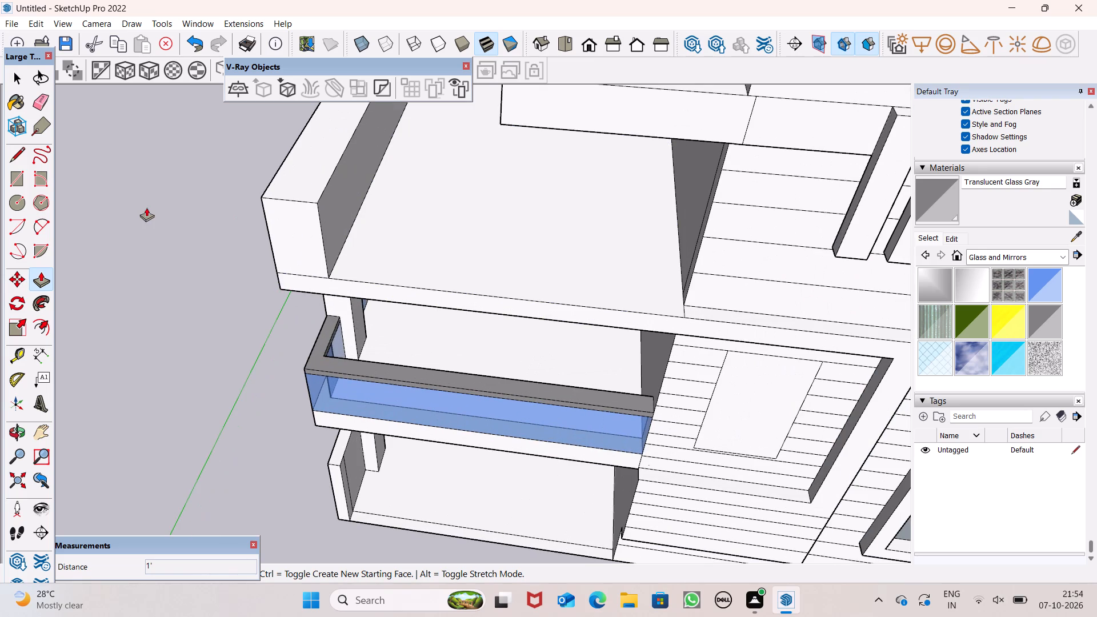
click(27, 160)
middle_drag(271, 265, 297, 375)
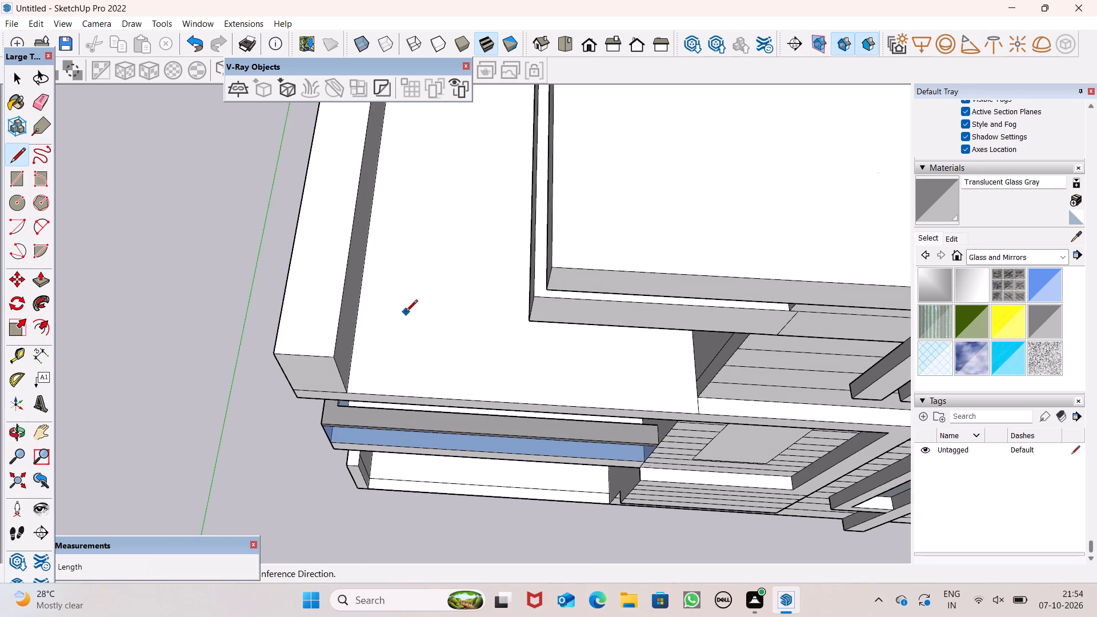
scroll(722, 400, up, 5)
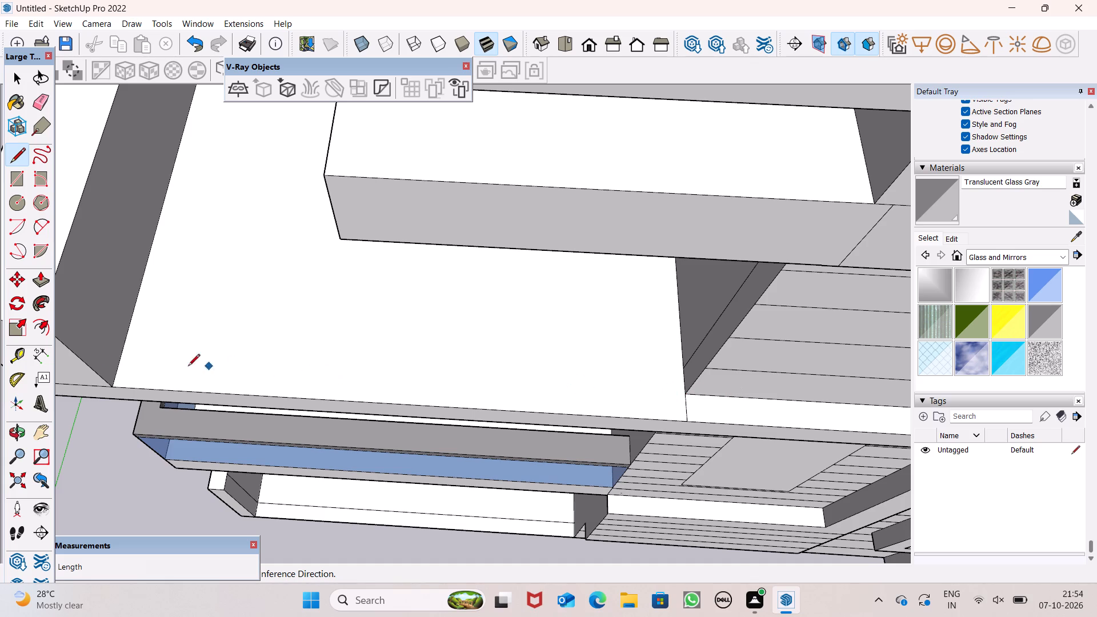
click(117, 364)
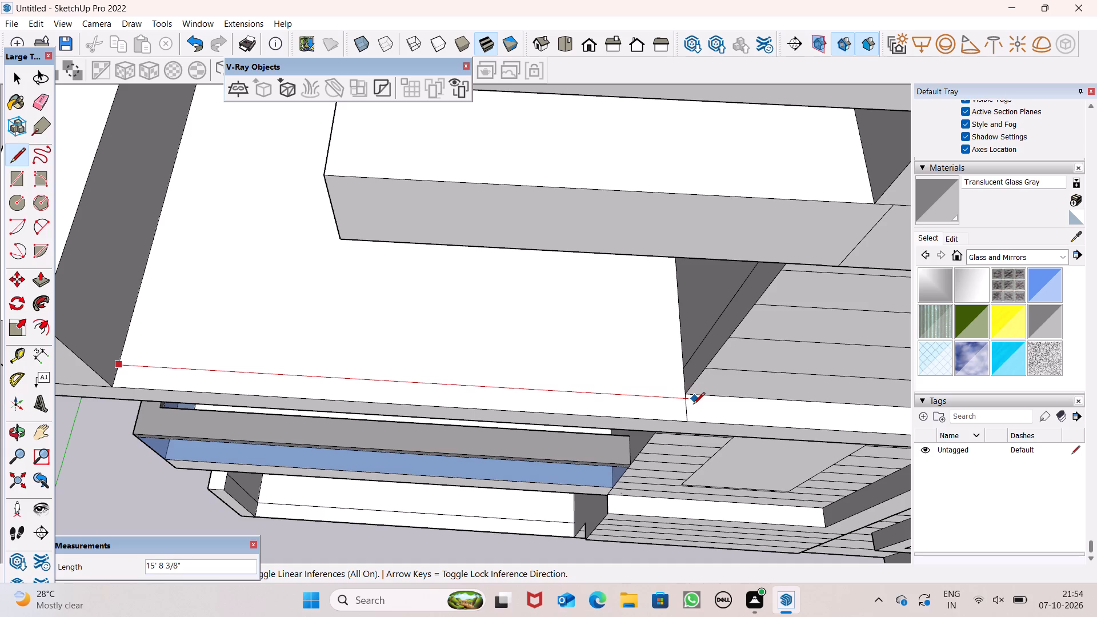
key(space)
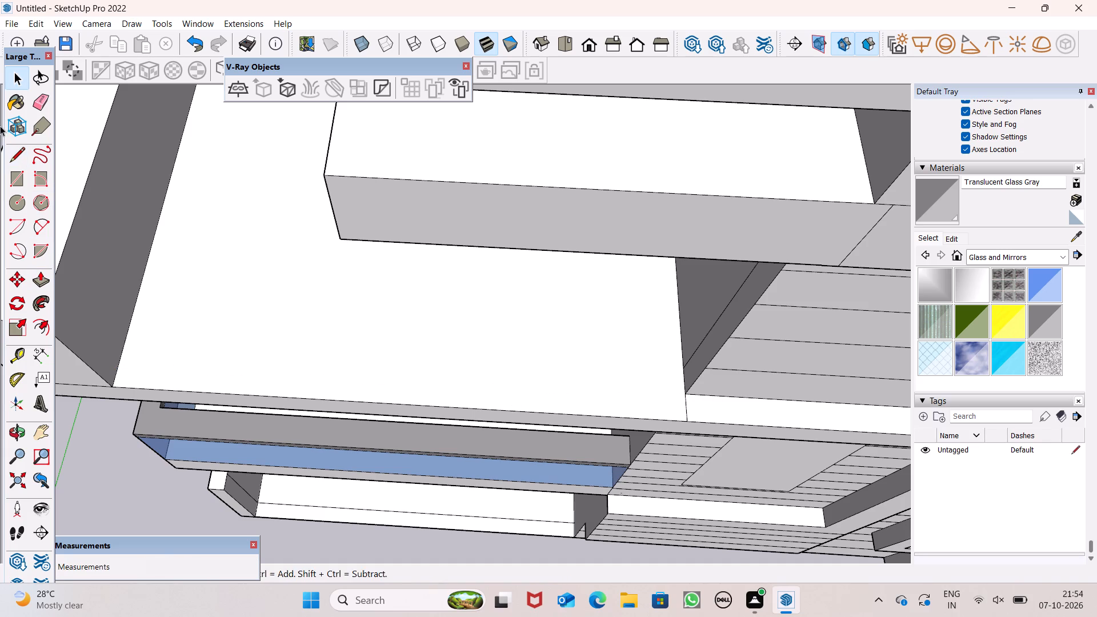
Draw a line along the terrace floor's open front edge, from the house wall's corner to the outer parapet's inner face.
click(17, 157)
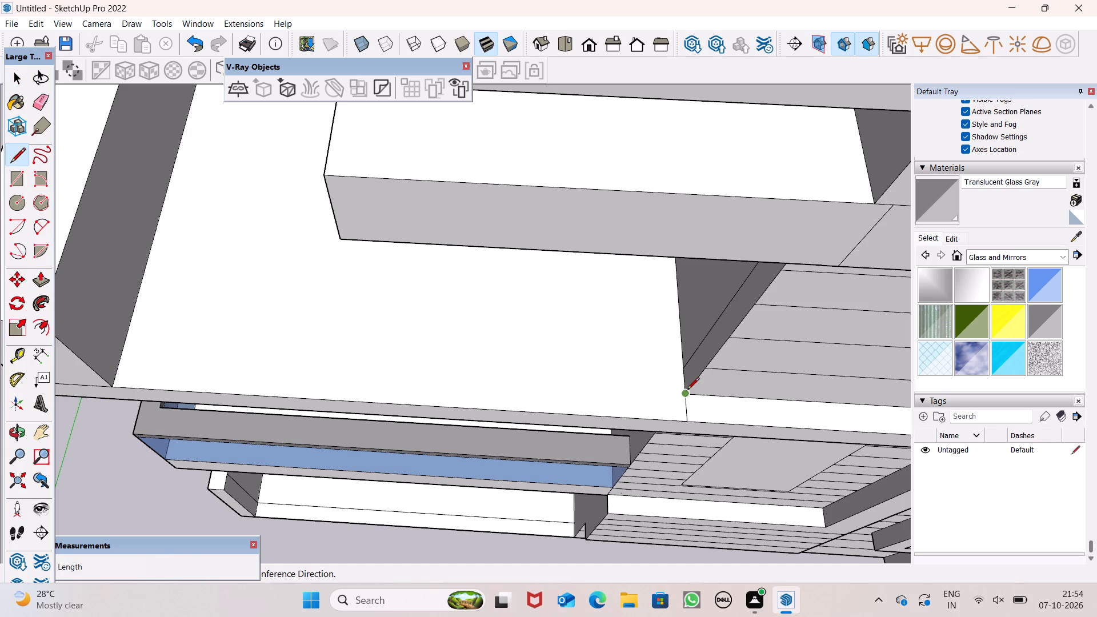
drag(688, 390, 680, 391)
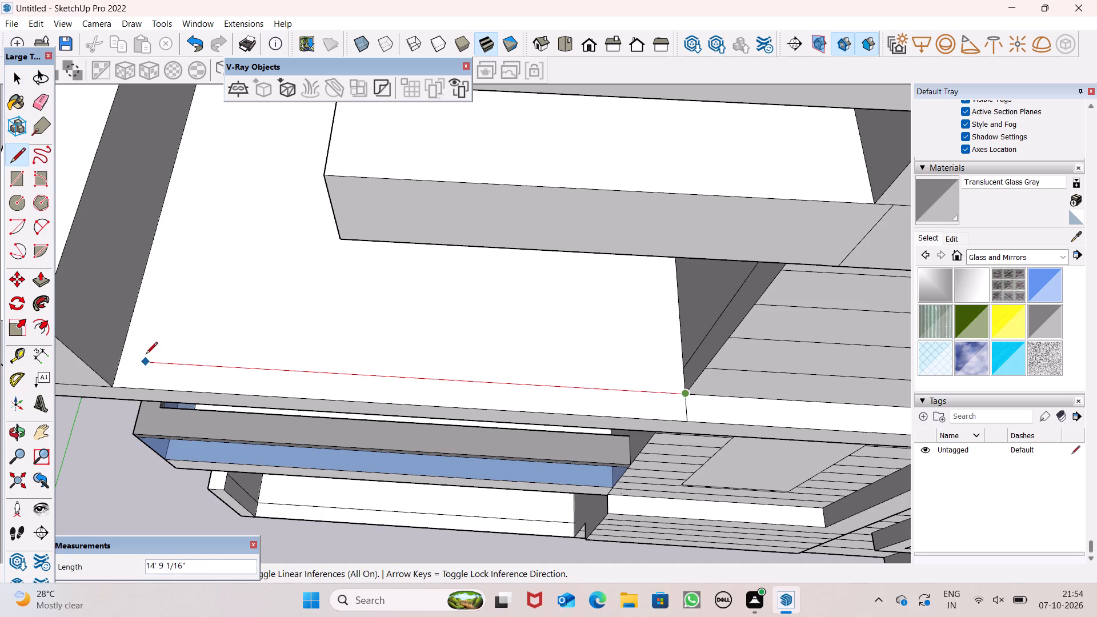
click(121, 355)
key(space)
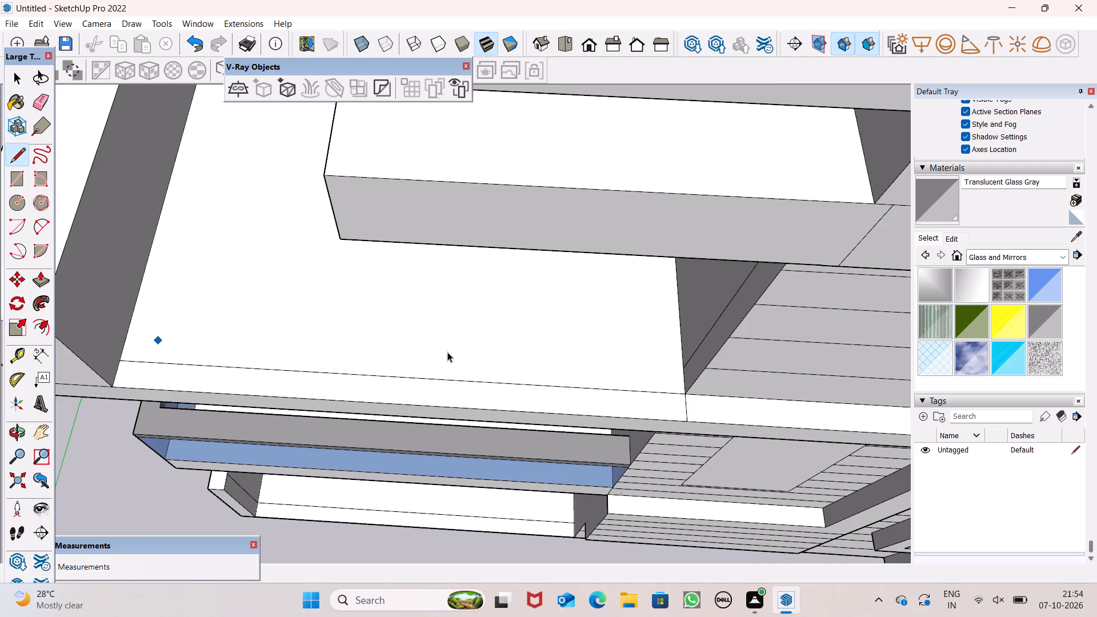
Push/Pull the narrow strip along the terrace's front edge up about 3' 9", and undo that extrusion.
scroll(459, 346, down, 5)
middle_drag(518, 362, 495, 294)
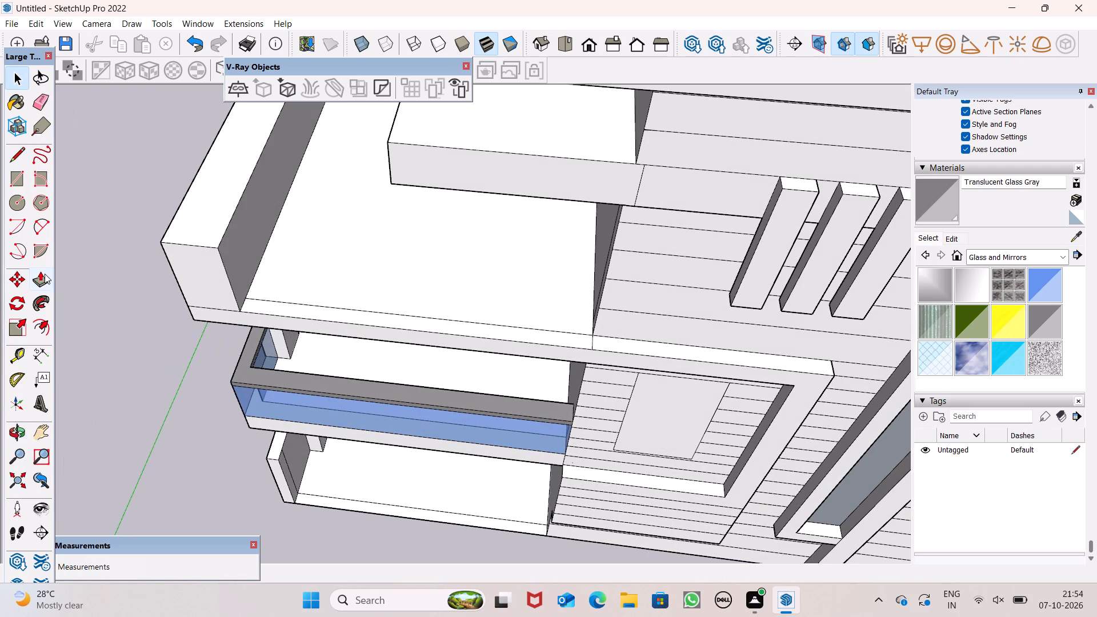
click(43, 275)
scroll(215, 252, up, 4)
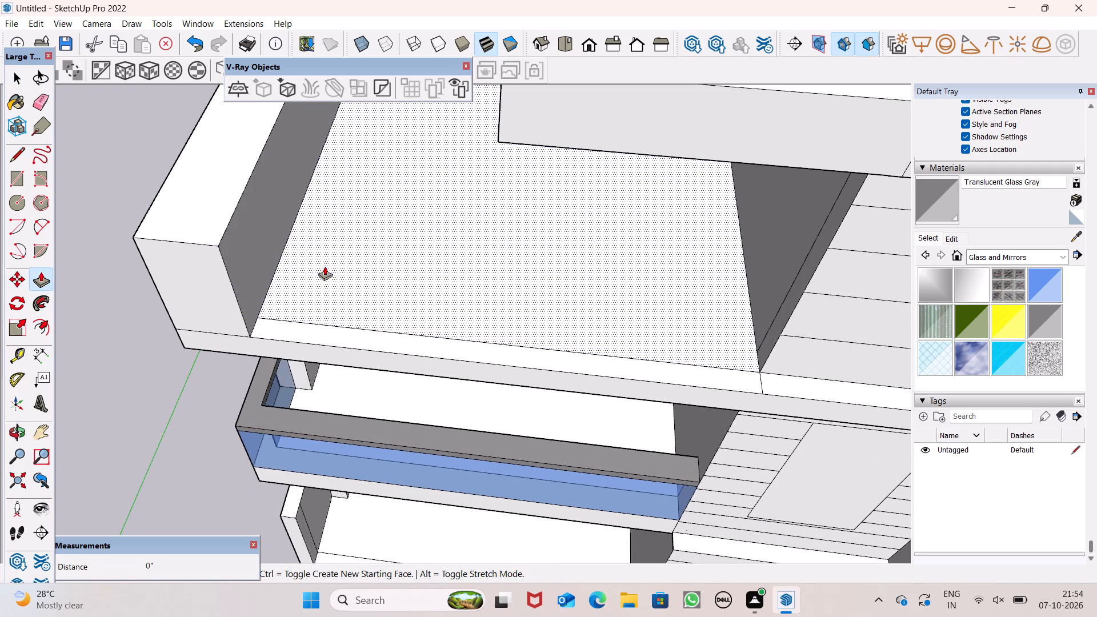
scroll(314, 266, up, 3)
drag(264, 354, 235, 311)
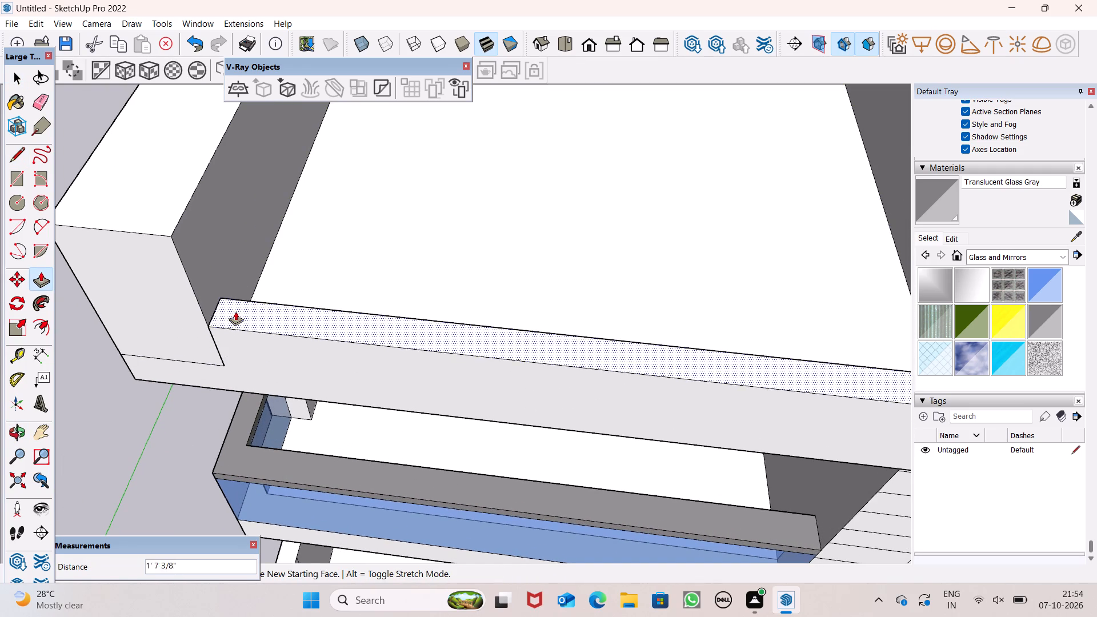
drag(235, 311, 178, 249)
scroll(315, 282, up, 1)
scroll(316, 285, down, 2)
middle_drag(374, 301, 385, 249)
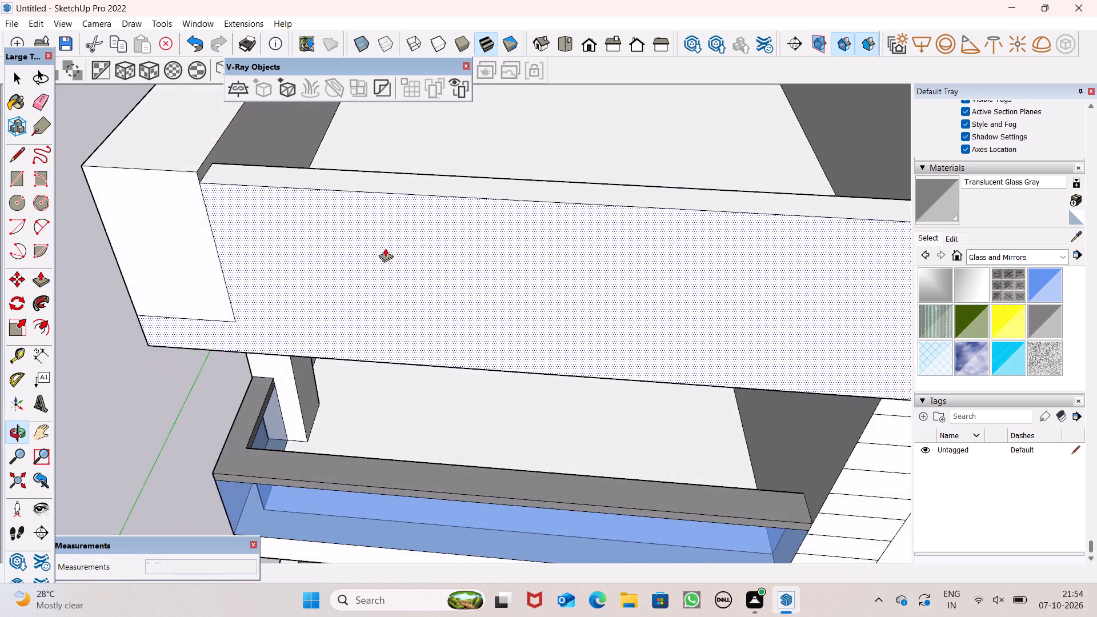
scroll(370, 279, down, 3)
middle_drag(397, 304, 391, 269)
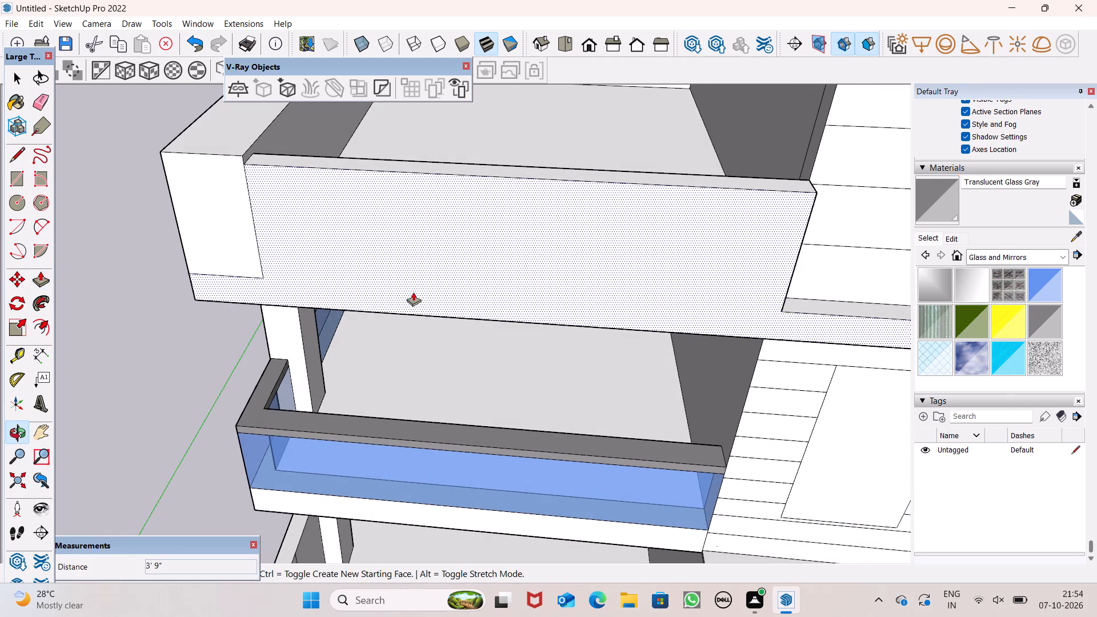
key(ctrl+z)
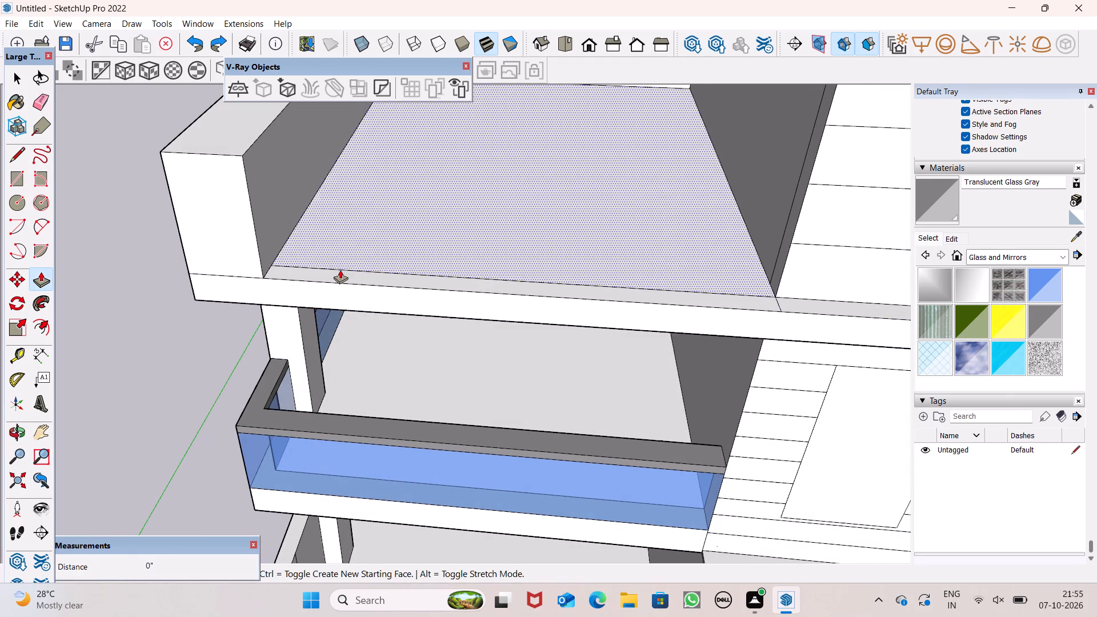
Push/Pull the terrace's front edge strip up about 3' 7" as a new volume to form the front parapet.
drag(340, 270, 296, 162)
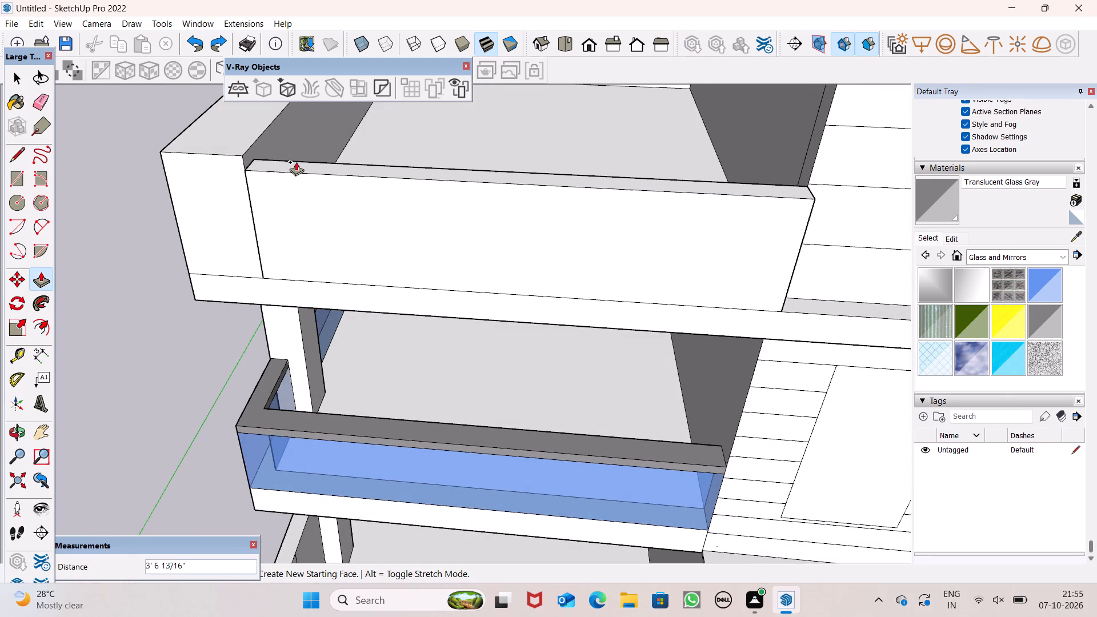
drag(296, 162, 295, 165)
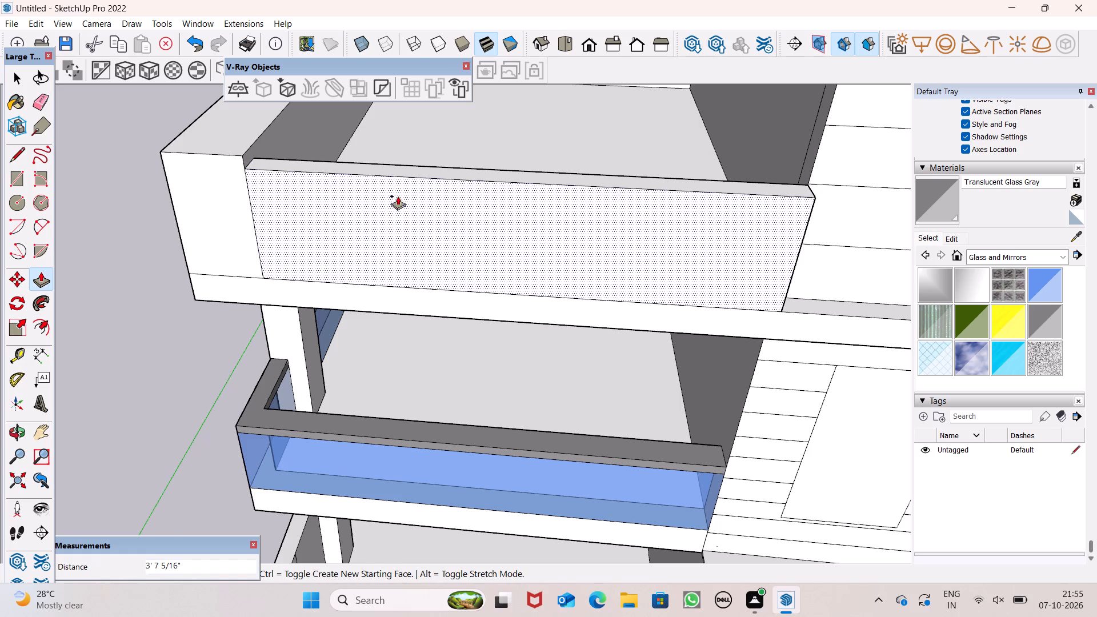
Draw a short vertical line above the front parapet's inner corner and a line across the top of the outer side parapet.
scroll(390, 202, down, 5)
middle_drag(371, 220, 139, 212)
middle_drag(231, 198, 299, 275)
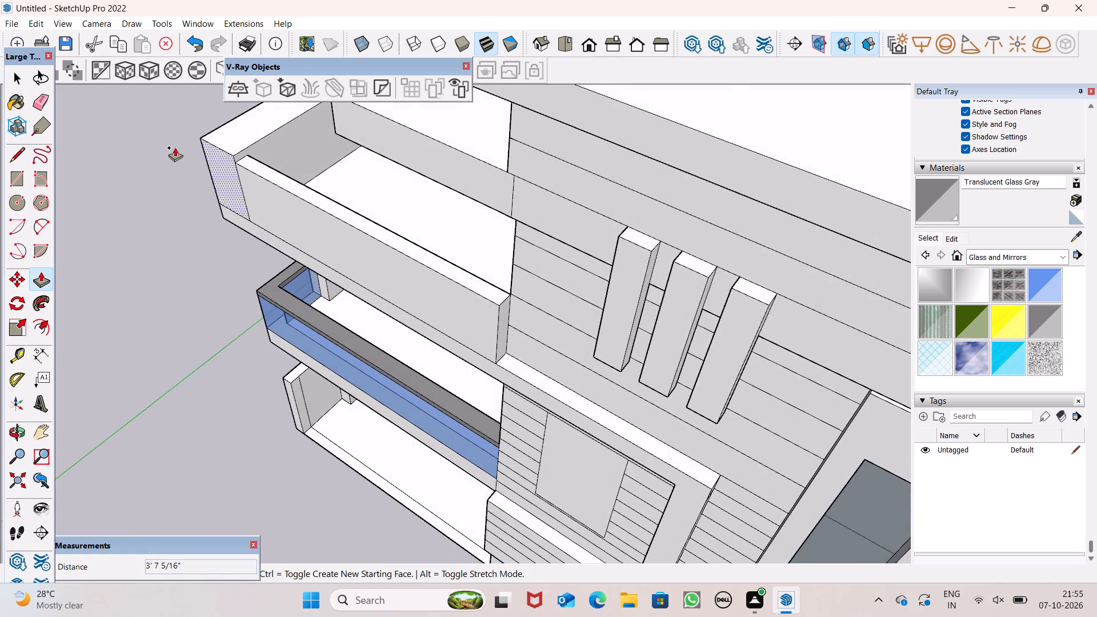
scroll(175, 147, up, 2)
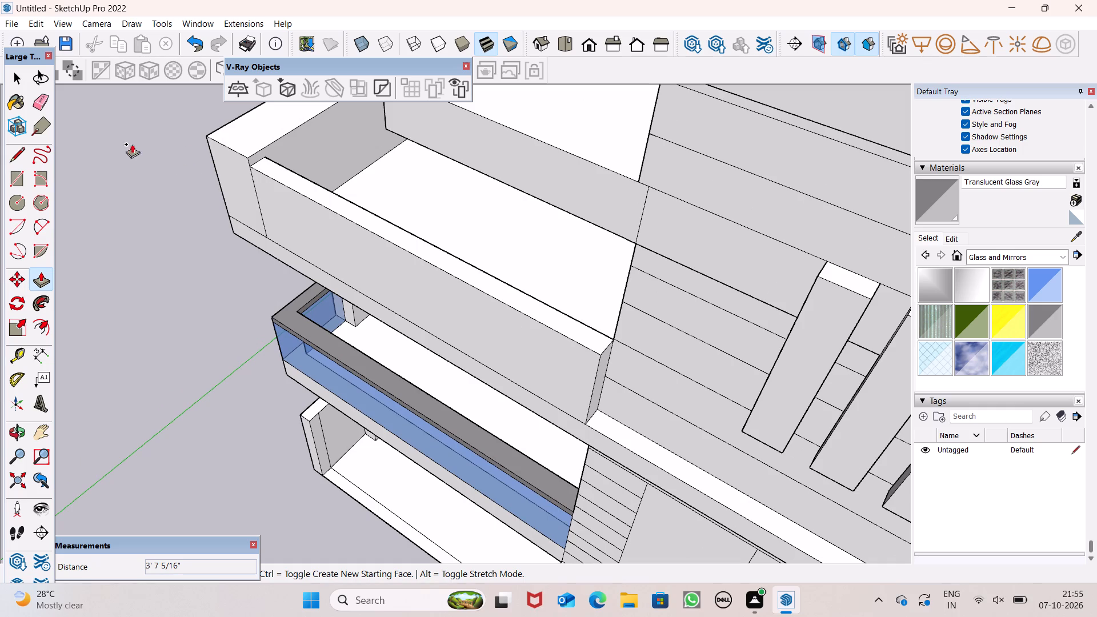
click(22, 155)
scroll(203, 146, up, 5)
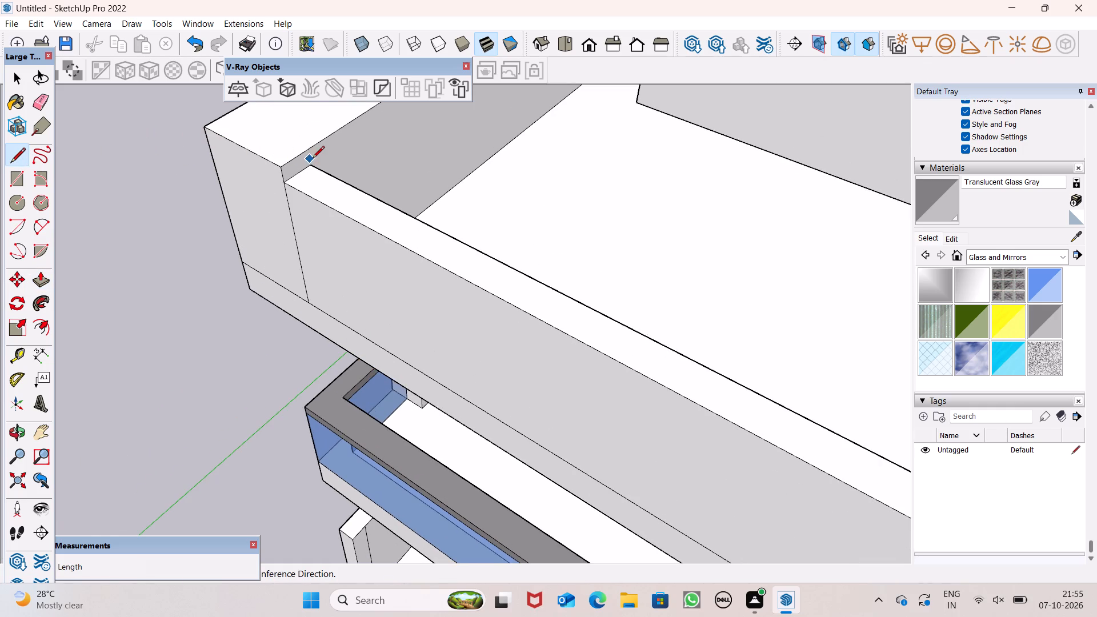
click(315, 163)
click(304, 154)
click(232, 110)
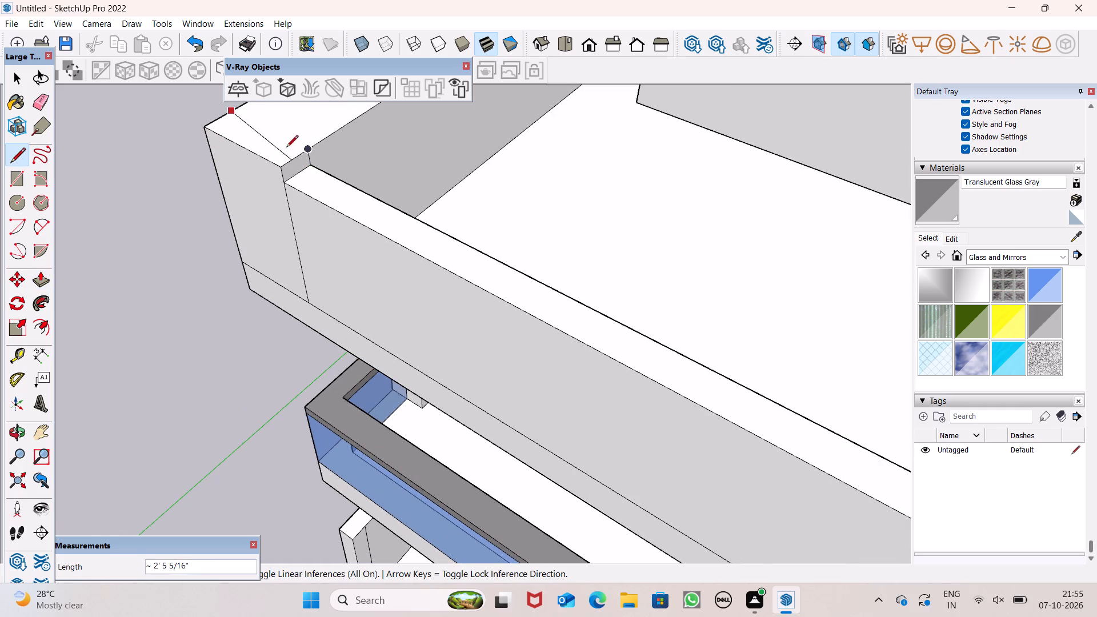
click(307, 147)
scroll(238, 197, down, 6)
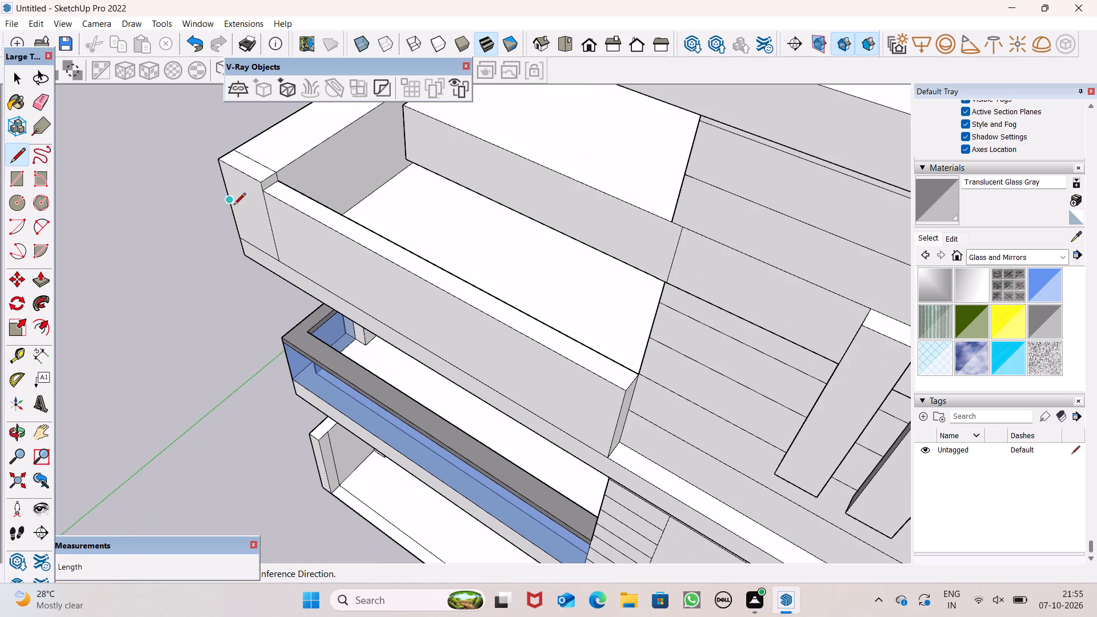
Push/Pull the front parapet's top face up level with the top of the outer side parapet.
middle_drag(283, 222, 393, 205)
scroll(364, 194, up, 3)
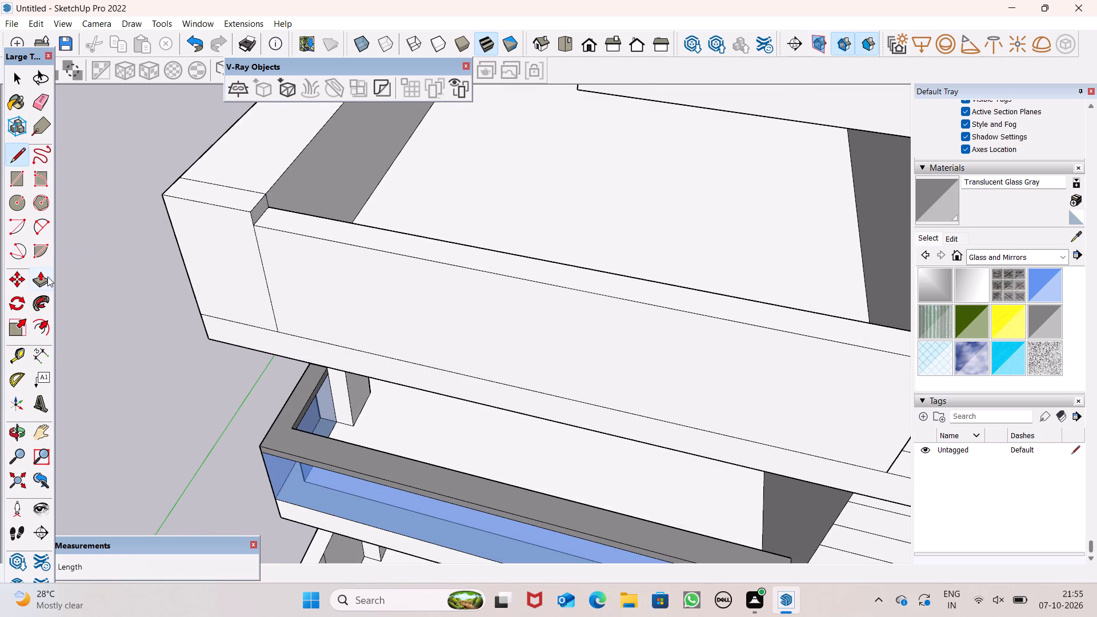
click(47, 277)
drag(300, 225, 262, 208)
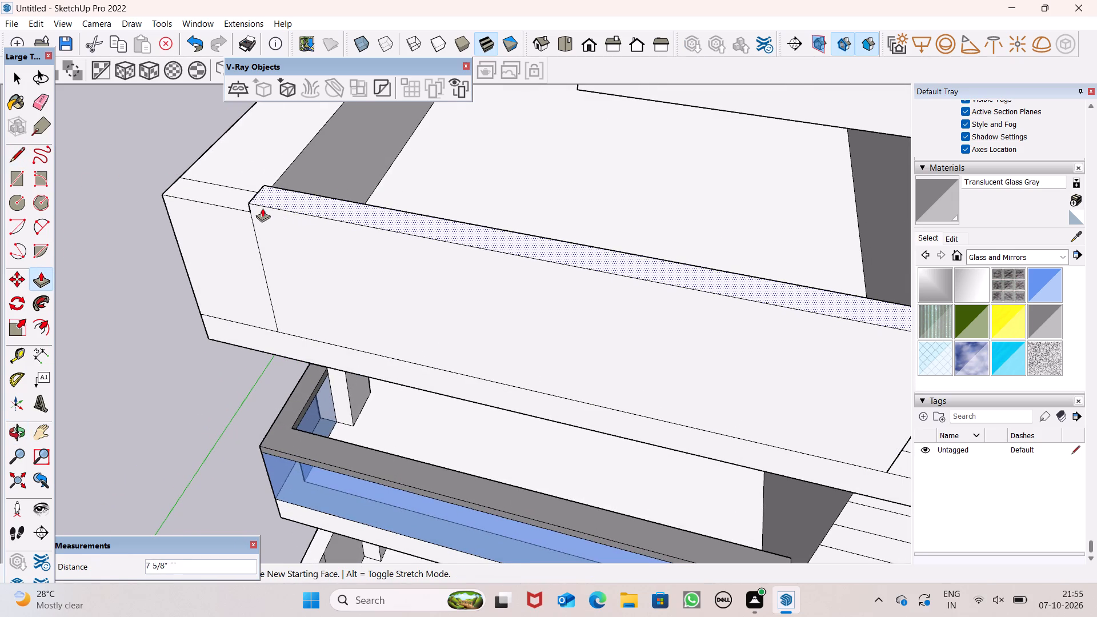
drag(262, 208, 248, 210)
click(248, 210)
key(space)
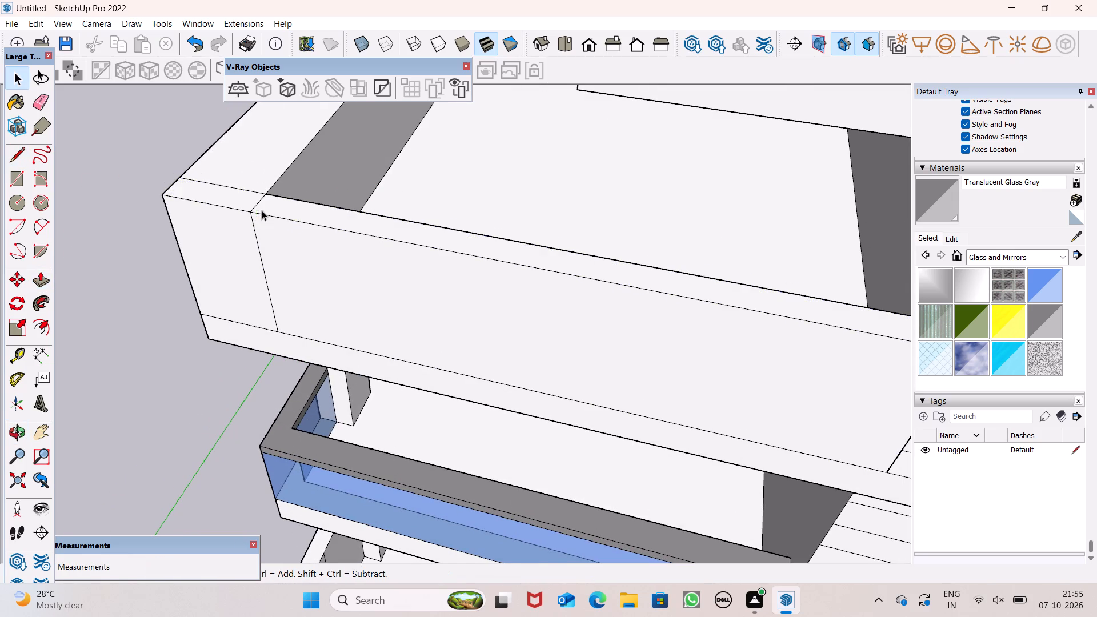
Push/Pull the front parapet's top face up 2".
scroll(271, 214, down, 5)
middle_drag(301, 230, 488, 233)
scroll(349, 229, up, 1)
scroll(349, 232, down, 4)
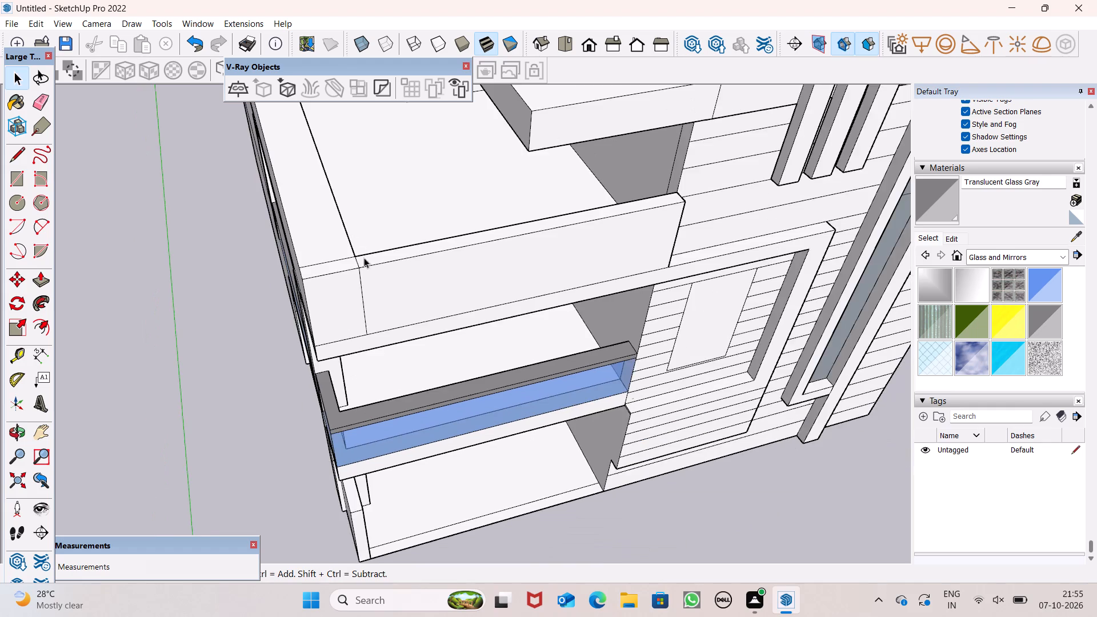
middle_drag(367, 261, 411, 275)
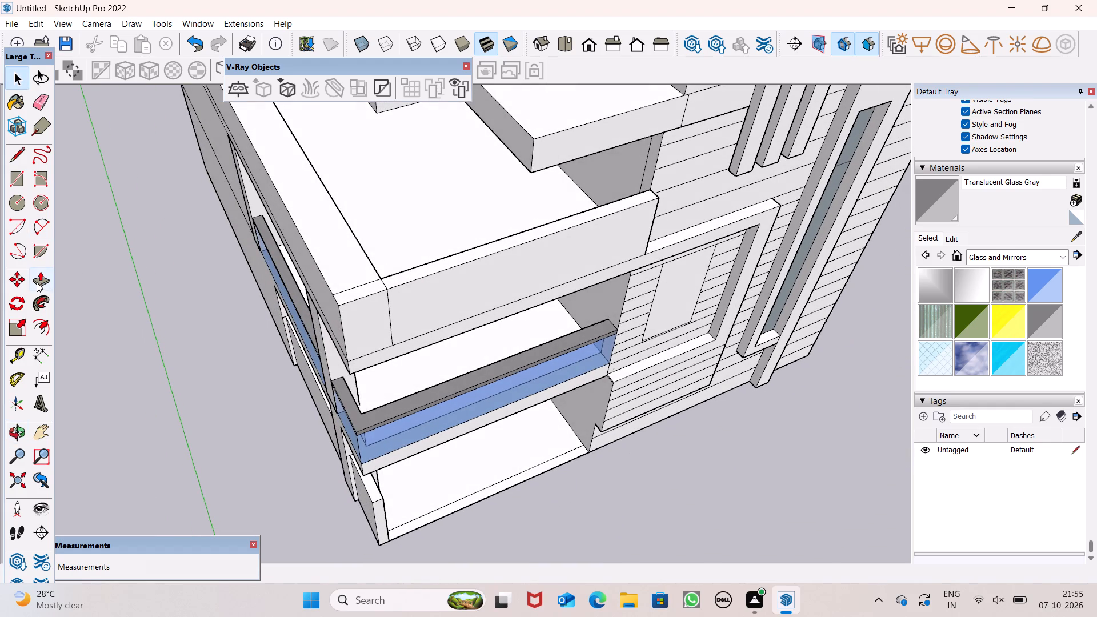
click(36, 281)
drag(401, 273, 402, 268)
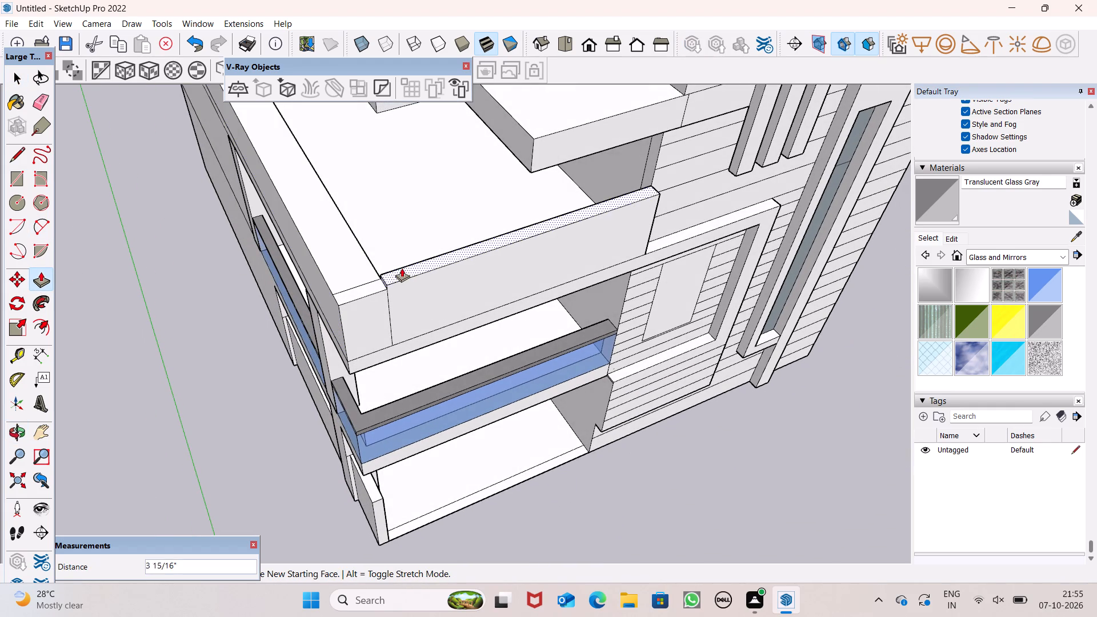
drag(402, 268, 399, 265)
key(2)
key(shift+quotedbl)
key(Return)
Raise the outer side parapet's top and the front corner's top face level with the front parapet's top.
middle_drag(349, 277, 407, 269)
scroll(399, 279, up, 3)
drag(397, 279, 437, 271)
scroll(406, 296, up, 2)
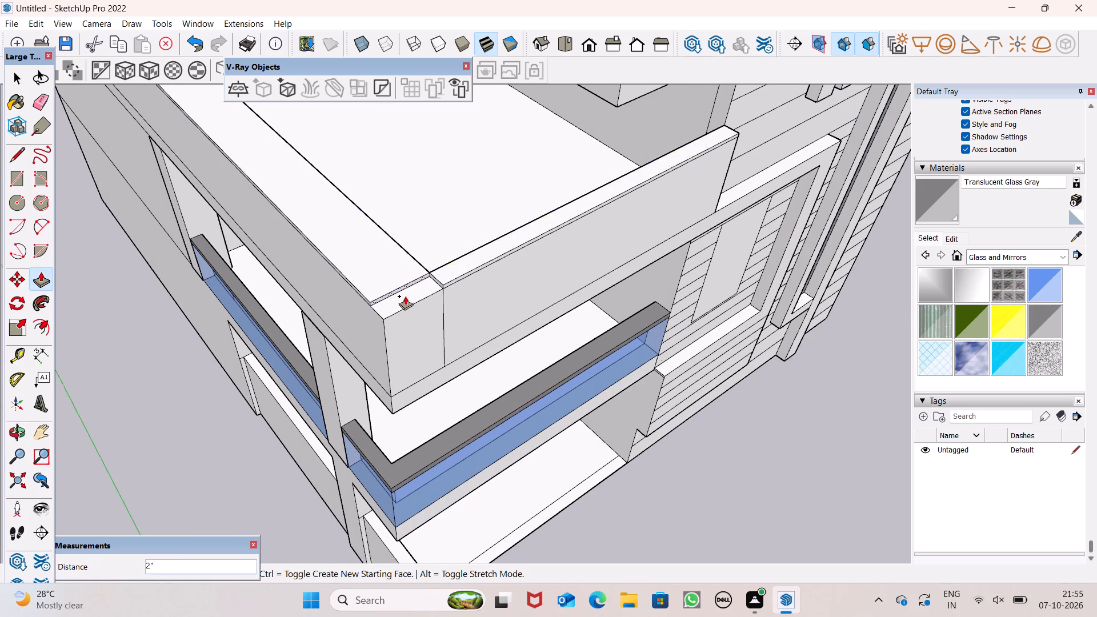
scroll(405, 296, up, 4)
middle_drag(413, 304, 382, 275)
scroll(379, 274, up, 4)
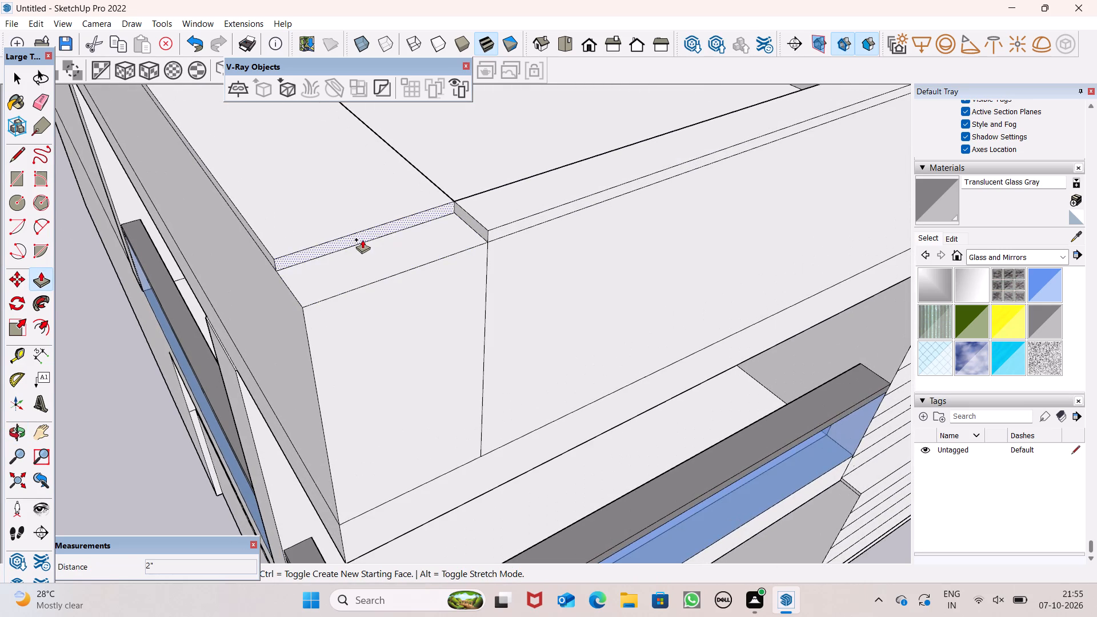
drag(362, 238, 503, 231)
key(space)
Erase the leftover dividing edges on the top and front faces of the parapet where the front and side meet.
scroll(439, 222, down, 11)
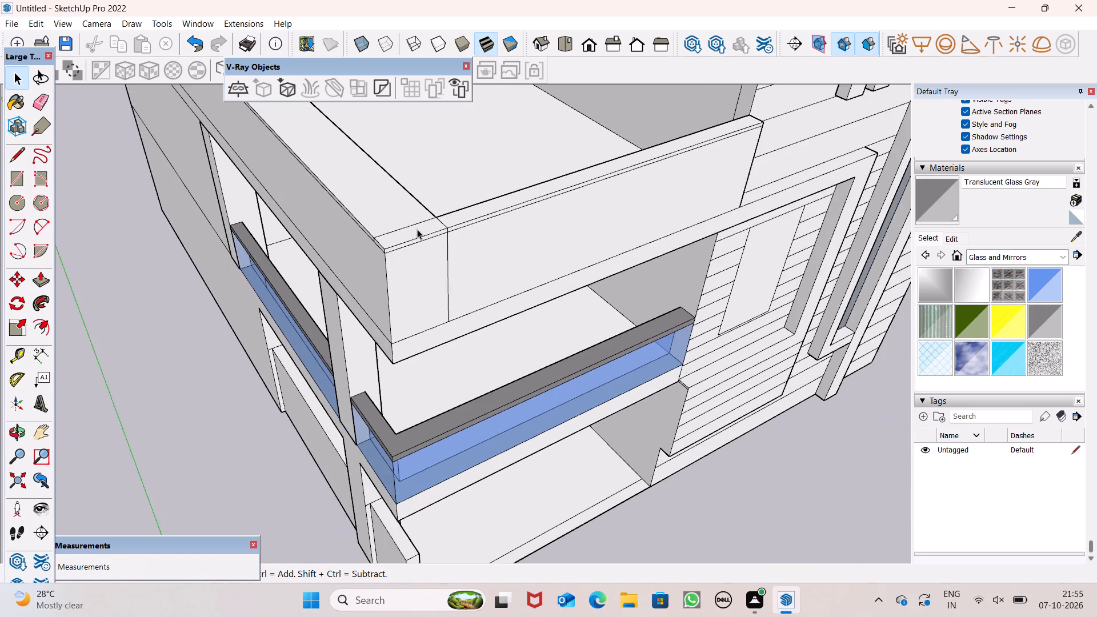
middle_drag(418, 231, 214, 229)
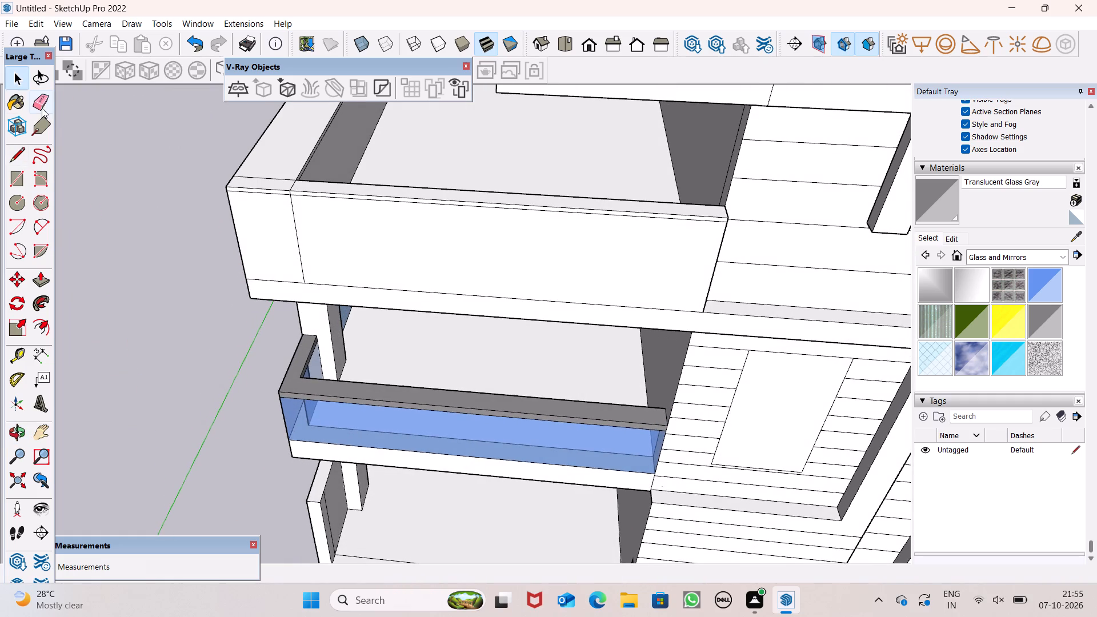
click(42, 108)
scroll(278, 189, up, 1)
scroll(281, 189, down, 1)
scroll(282, 189, up, 5)
click(258, 175)
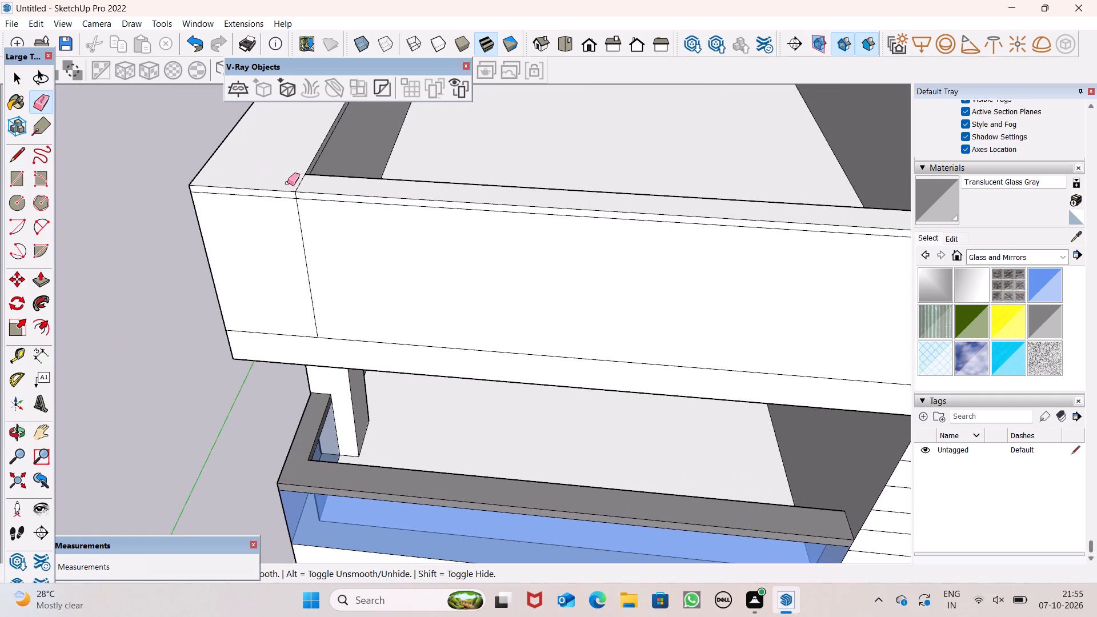
drag(289, 183, 307, 186)
drag(305, 229, 299, 227)
scroll(302, 214, up, 11)
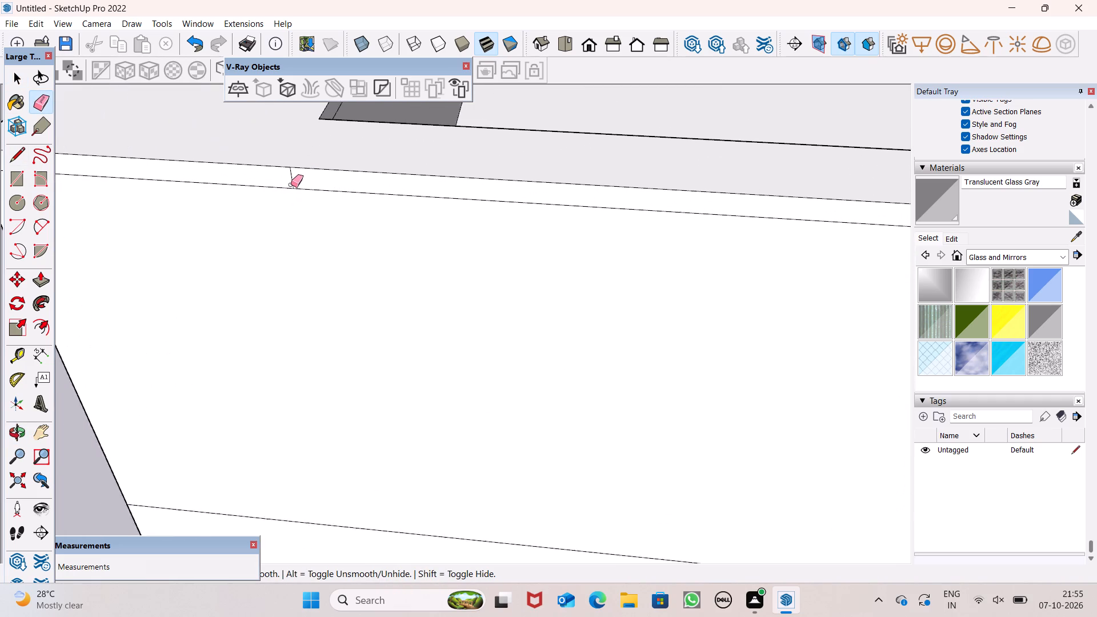
scroll(291, 185, up, 2)
click(291, 183)
drag(299, 185, 290, 181)
scroll(390, 254, down, 4)
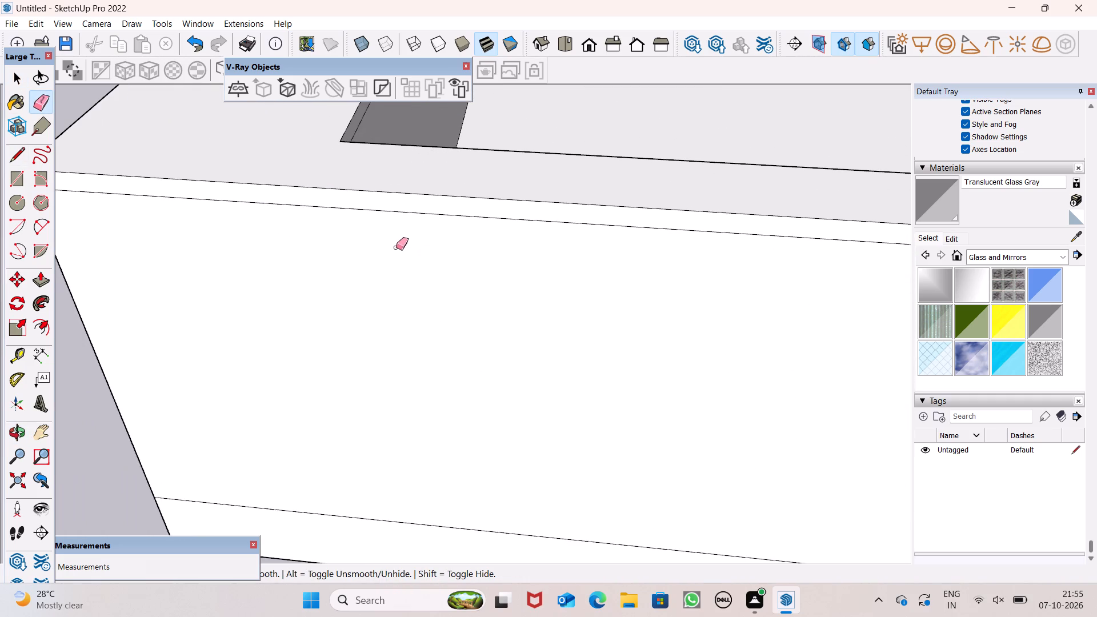
scroll(411, 256, down, 12)
middle_drag(410, 260, 397, 242)
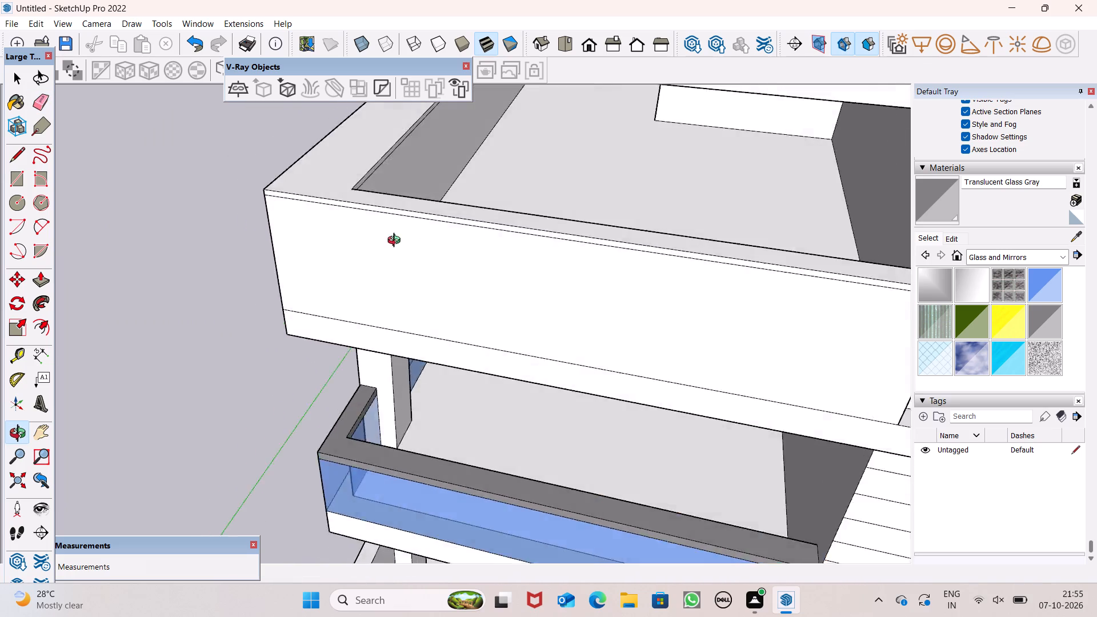
Erase the short leftover edge on the narrow outer band beneath the terrace parapet's top at the front corner.
middle_drag(397, 242, 663, 223)
scroll(437, 163, up, 6)
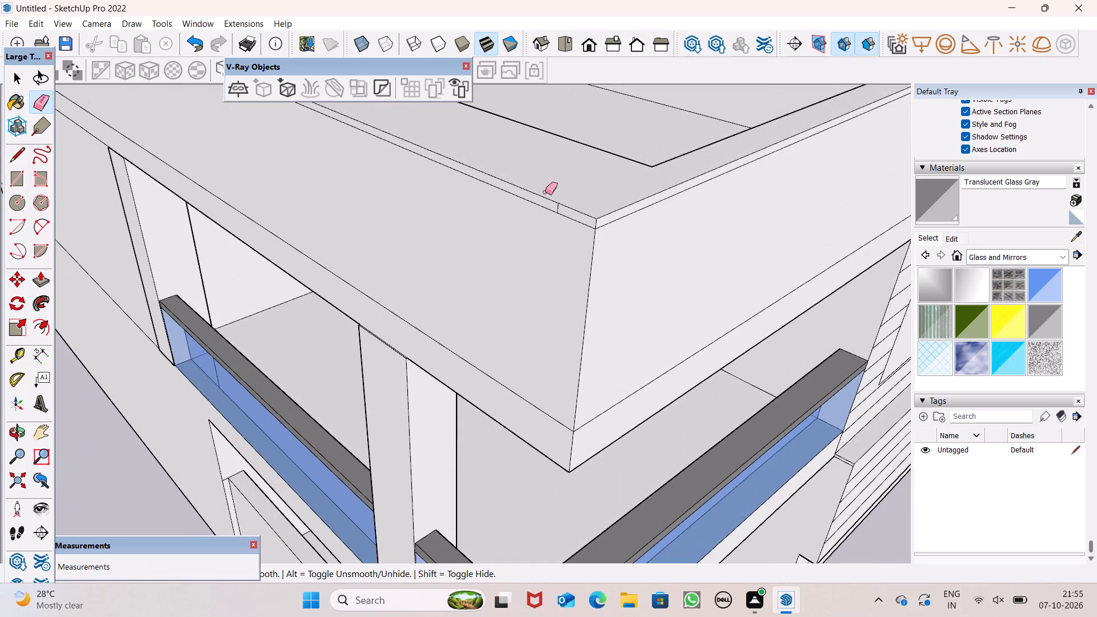
scroll(559, 215, up, 6)
drag(583, 210, 568, 207)
Draw a line about 2' 4 3/4" across the parapet top from the inner front corner to the outer edge, dividing front from side.
scroll(571, 206, down, 11)
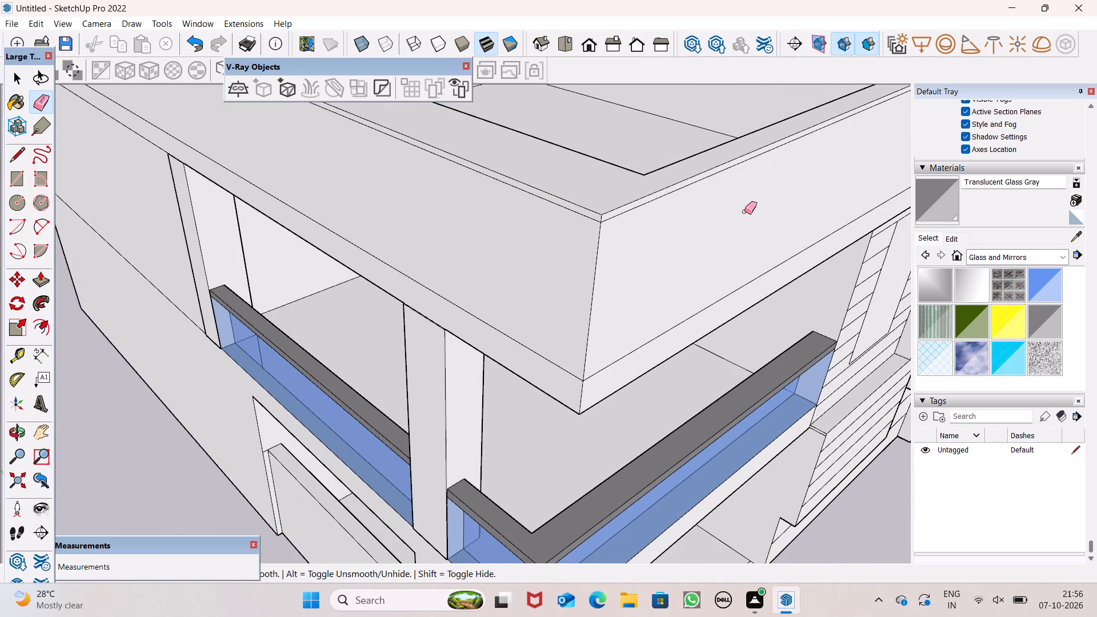
scroll(596, 178, down, 6)
scroll(560, 287, down, 3)
scroll(604, 218, down, 6)
middle_drag(698, 255, 470, 157)
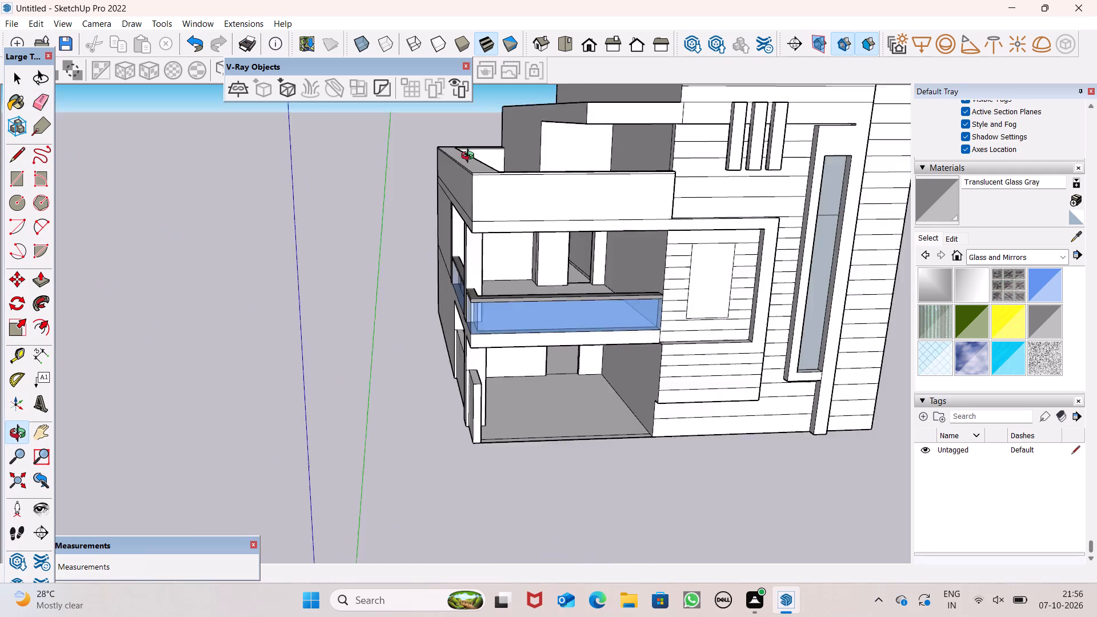
middle_drag(470, 157, 441, 147)
scroll(513, 159, up, 1)
middle_drag(576, 186, 469, 404)
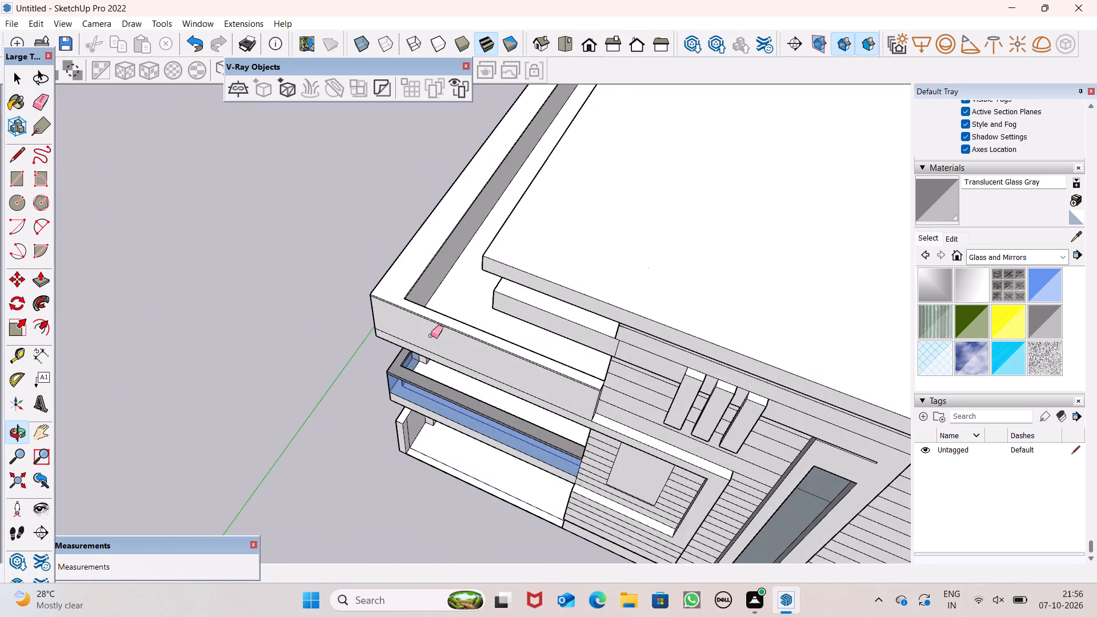
scroll(400, 281, up, 4)
middle_drag(489, 299, 141, 372)
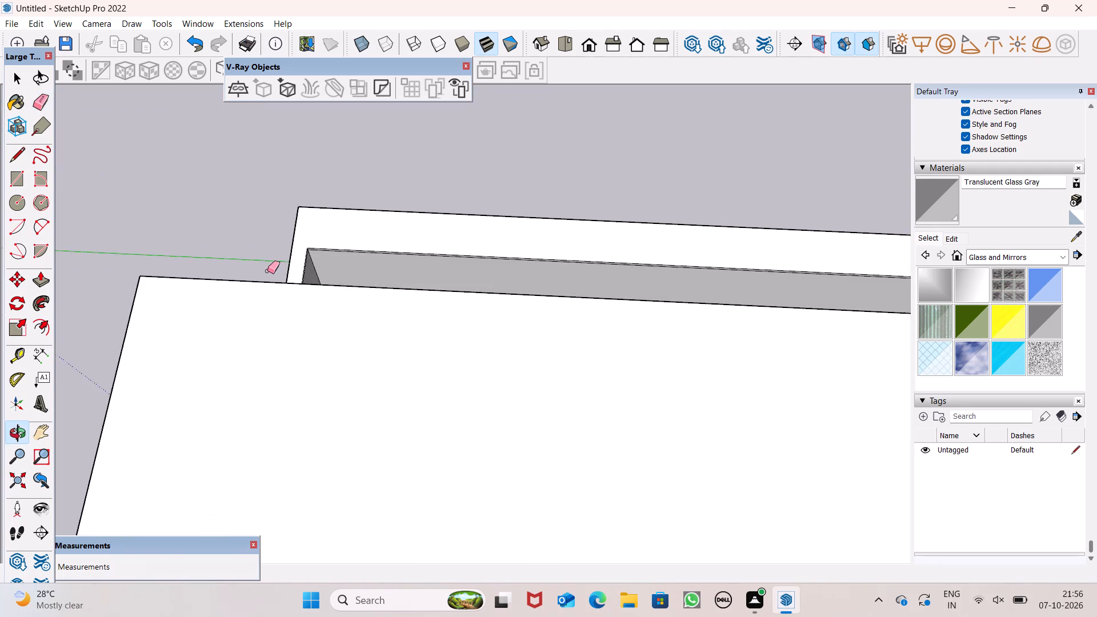
scroll(267, 269, up, 6)
middle_drag(354, 259, 241, 291)
scroll(241, 294, up, 1)
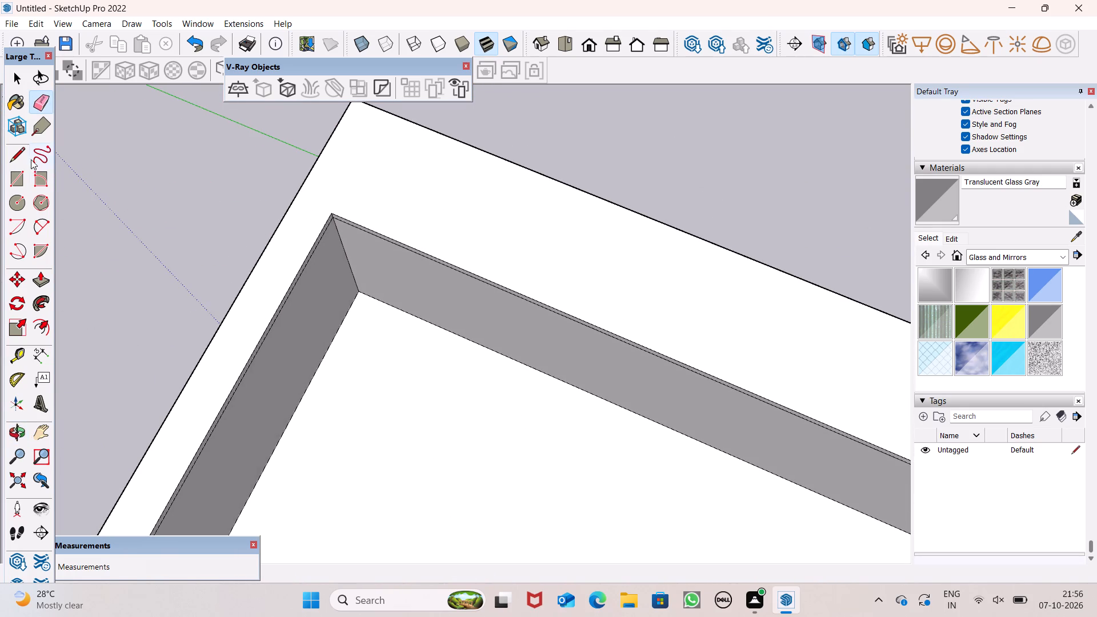
click(13, 151)
drag(335, 215, 335, 207)
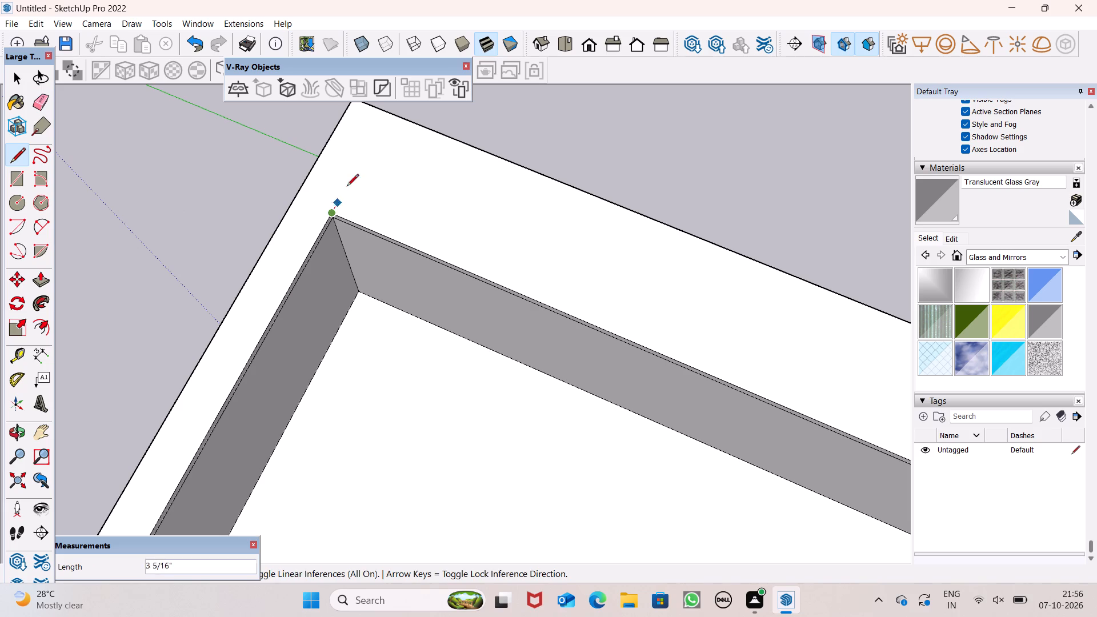
click(387, 115)
key(space)
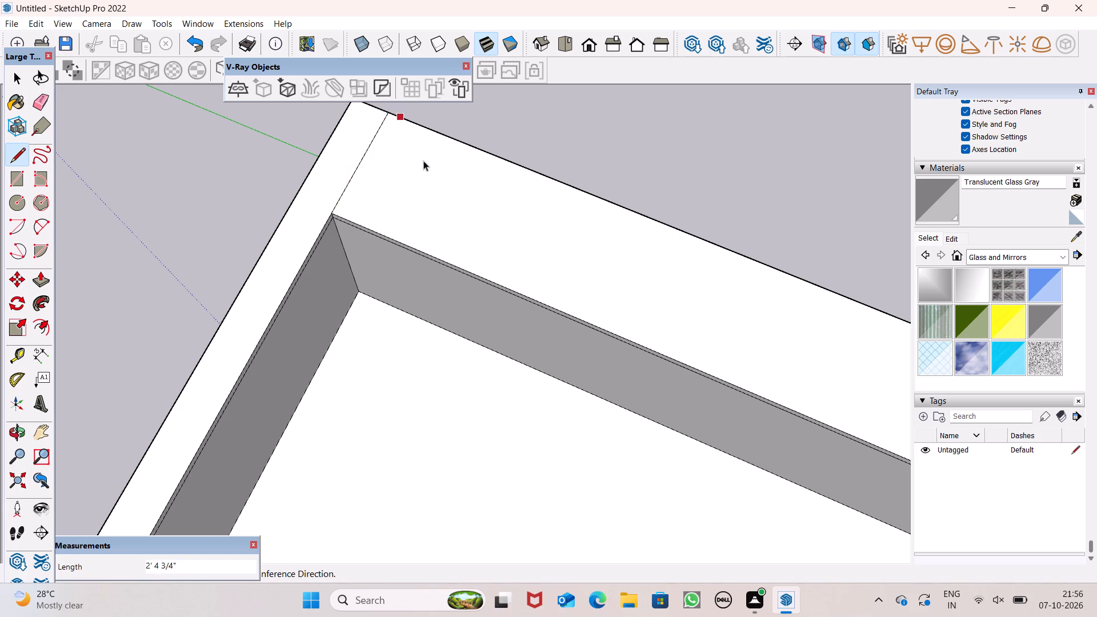
Paint the upper terrace front parapet's outer face with Translucent Glass Blue.
scroll(425, 170, down, 12)
scroll(396, 218, up, 1)
middle_drag(396, 218, 838, 150)
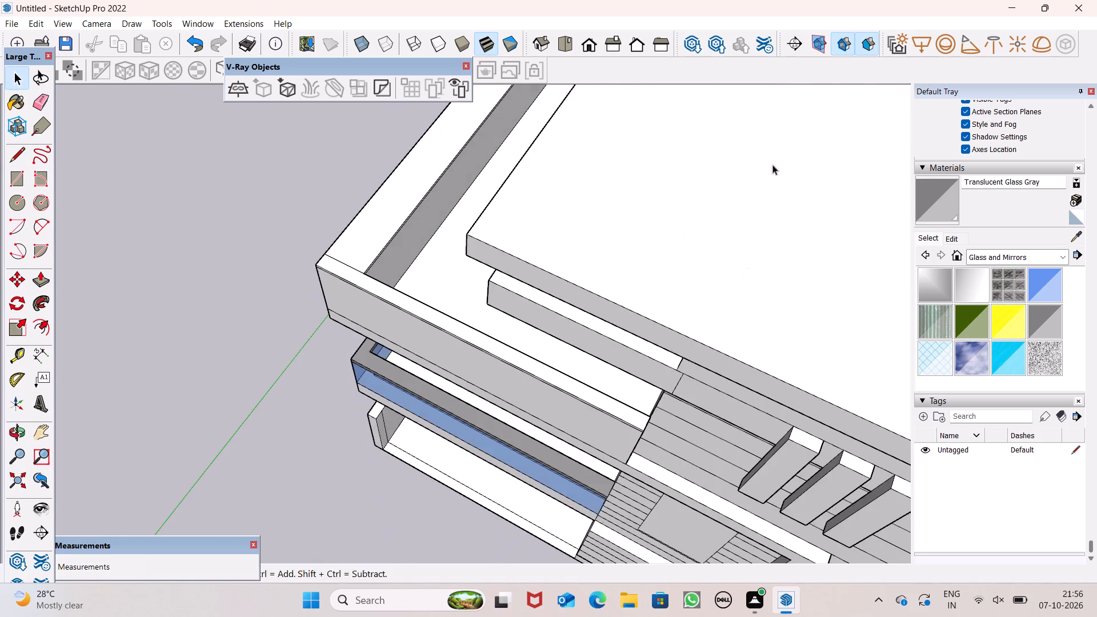
middle_drag(515, 263, 701, 145)
scroll(696, 149, up, 1)
click(1050, 298)
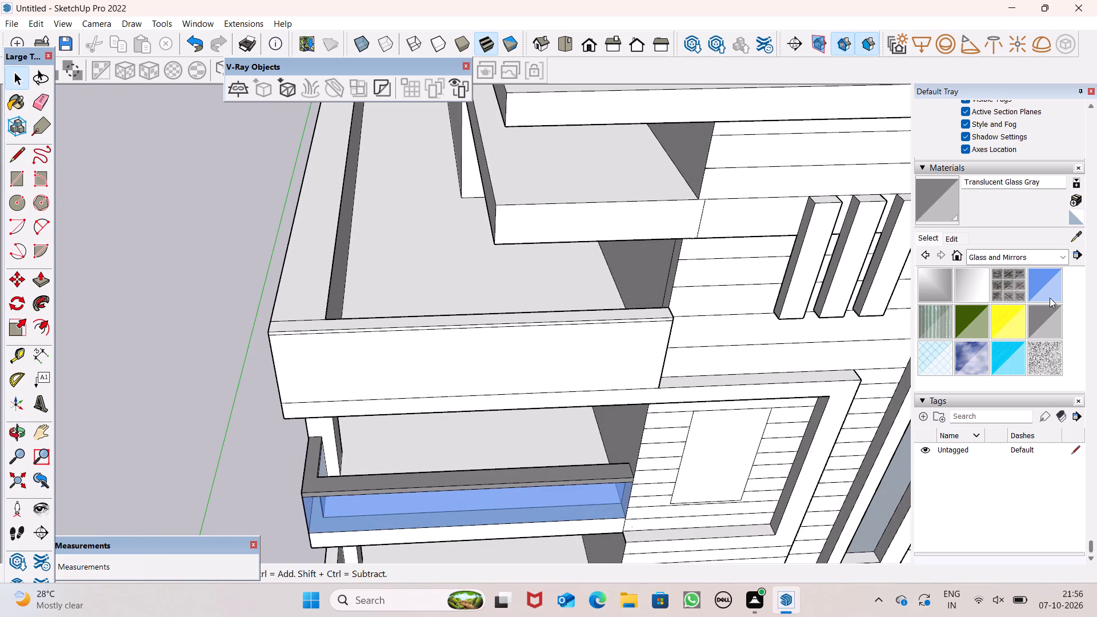
click(547, 369)
Paint the upper terrace front parapet's inner face with Translucent Glass Blue.
middle_drag(478, 314, 467, 317)
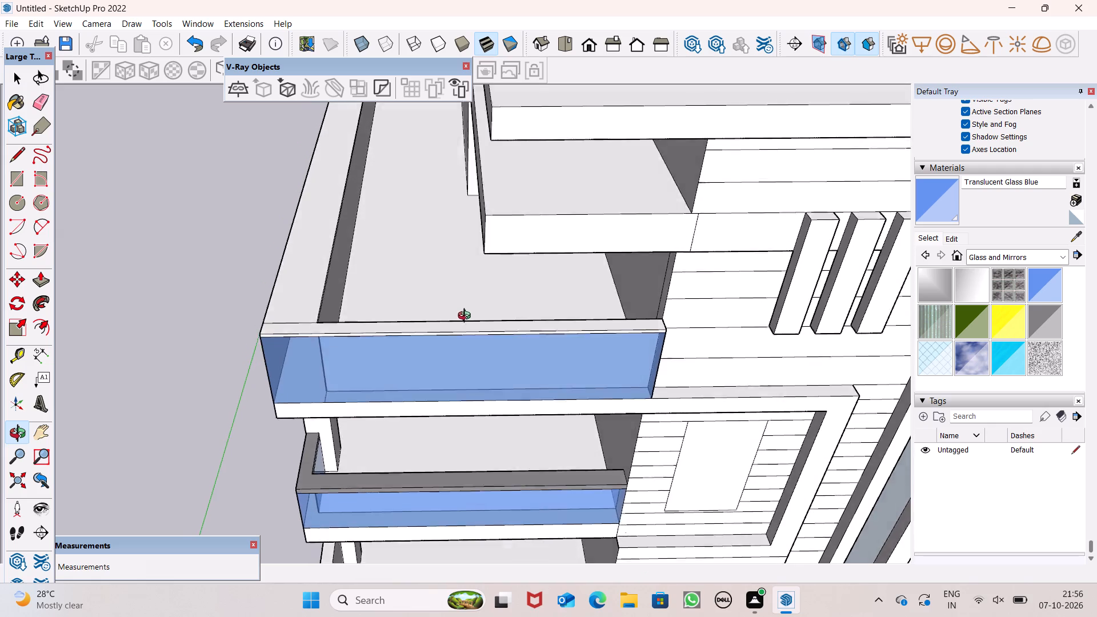
middle_drag(467, 317, 510, 246)
scroll(386, 235, up, 1)
middle_drag(402, 264, 160, 335)
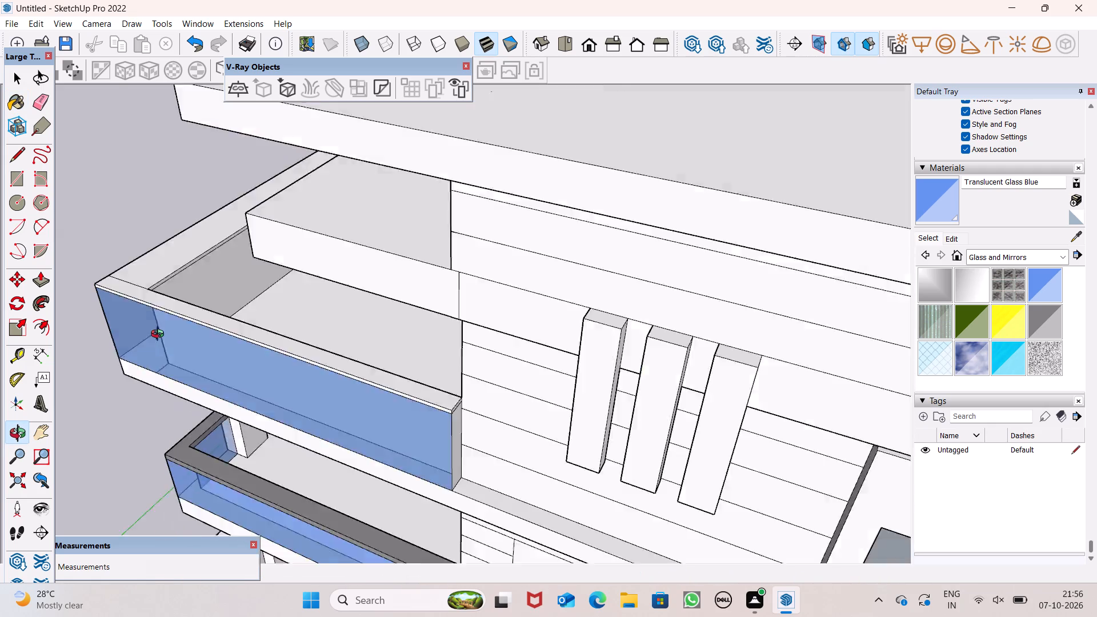
middle_drag(160, 335, 133, 322)
scroll(226, 281, up, 4)
middle_drag(166, 322, 856, 475)
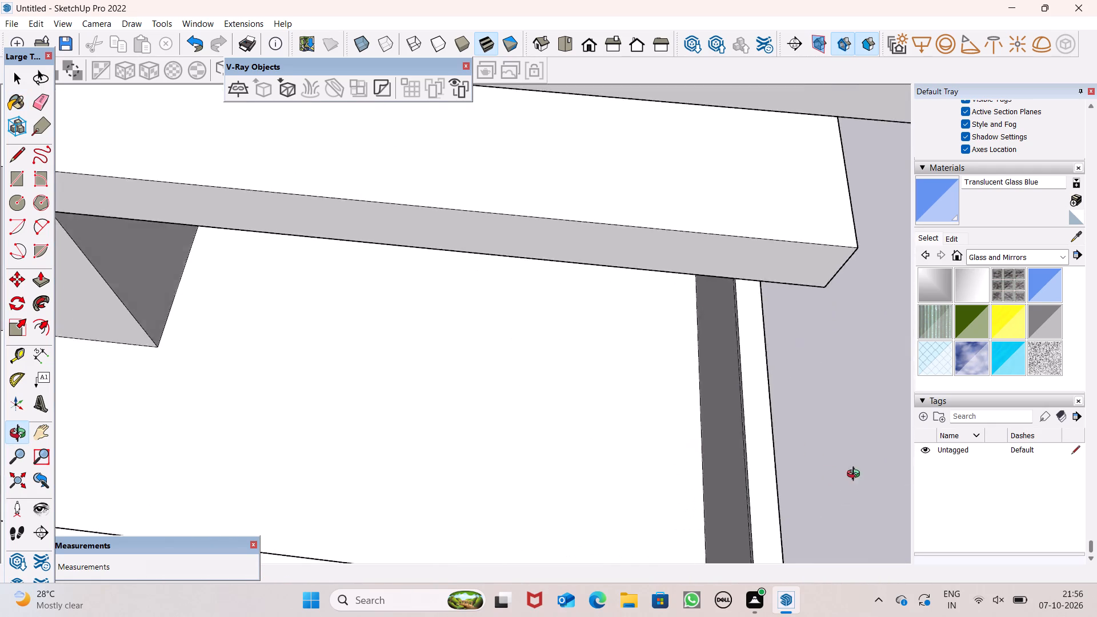
middle_drag(856, 475, 881, 458)
click(743, 423)
Paint the top faces of the upper terrace's side and front parapets with Color M04 from the Colors collection.
scroll(638, 350, down, 6)
middle_drag(697, 372, 322, 211)
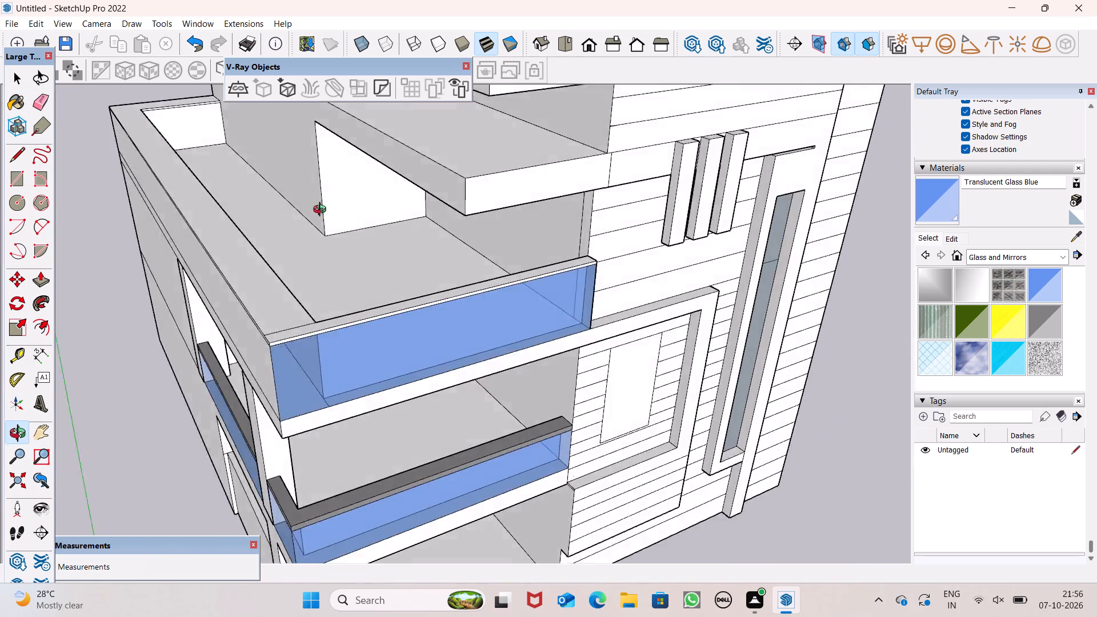
middle_drag(322, 211, 273, 191)
middle_drag(319, 277, 293, 198)
scroll(293, 198, up, 1)
scroll(337, 223, down, 4)
middle_drag(379, 246, 385, 288)
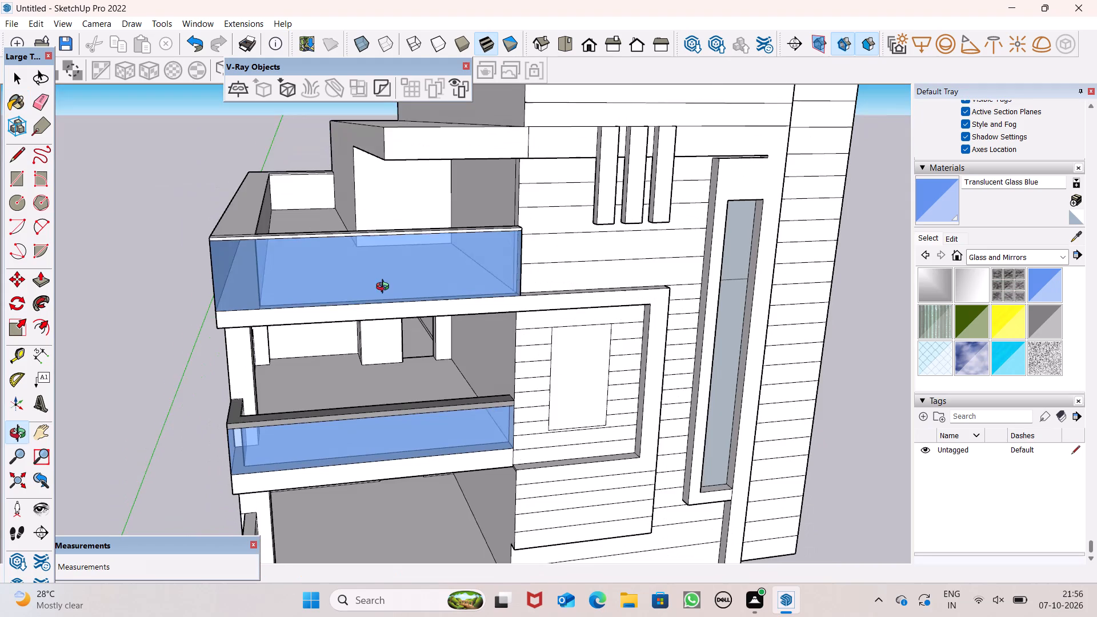
middle_drag(385, 288, 389, 305)
click(1056, 263)
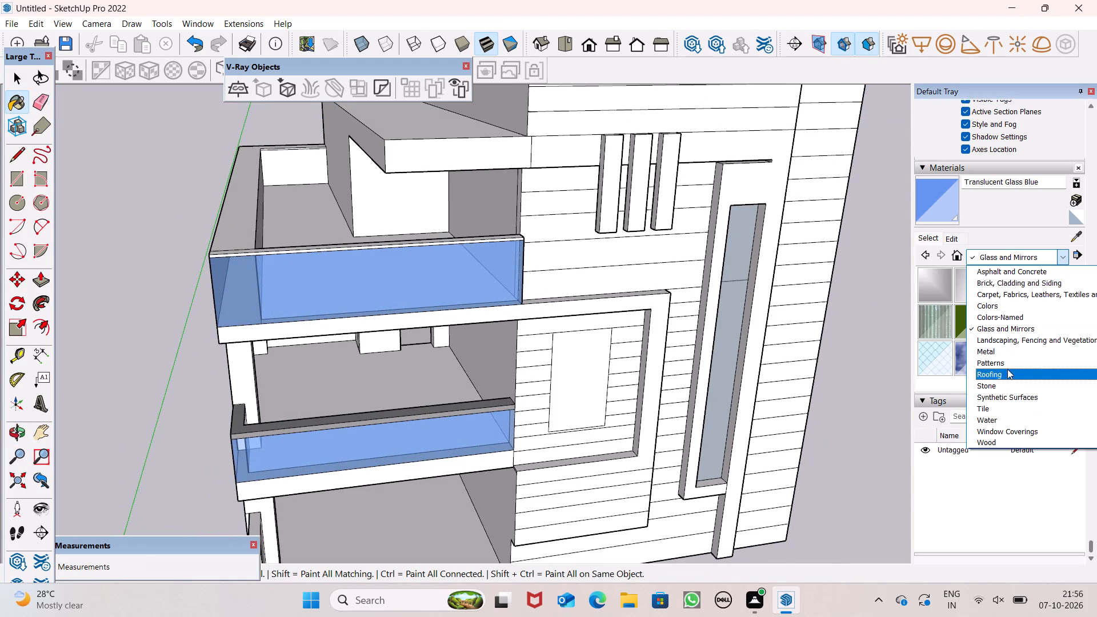
click(1011, 308)
scroll(1000, 338, down, 9)
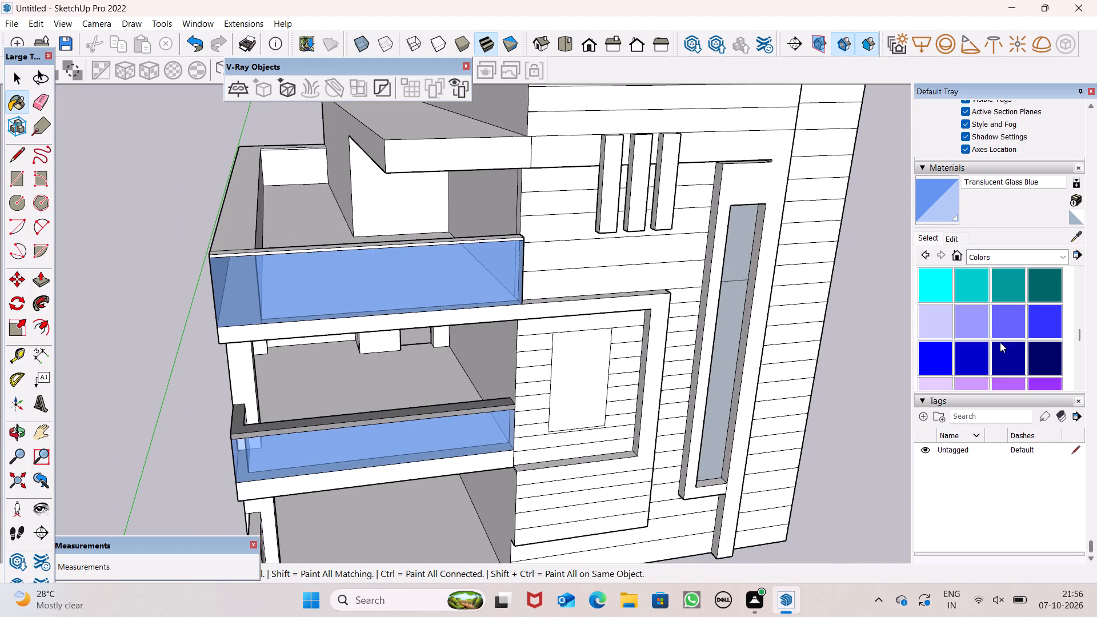
scroll(1000, 342, down, 5)
scroll(988, 333, up, 1)
click(938, 323)
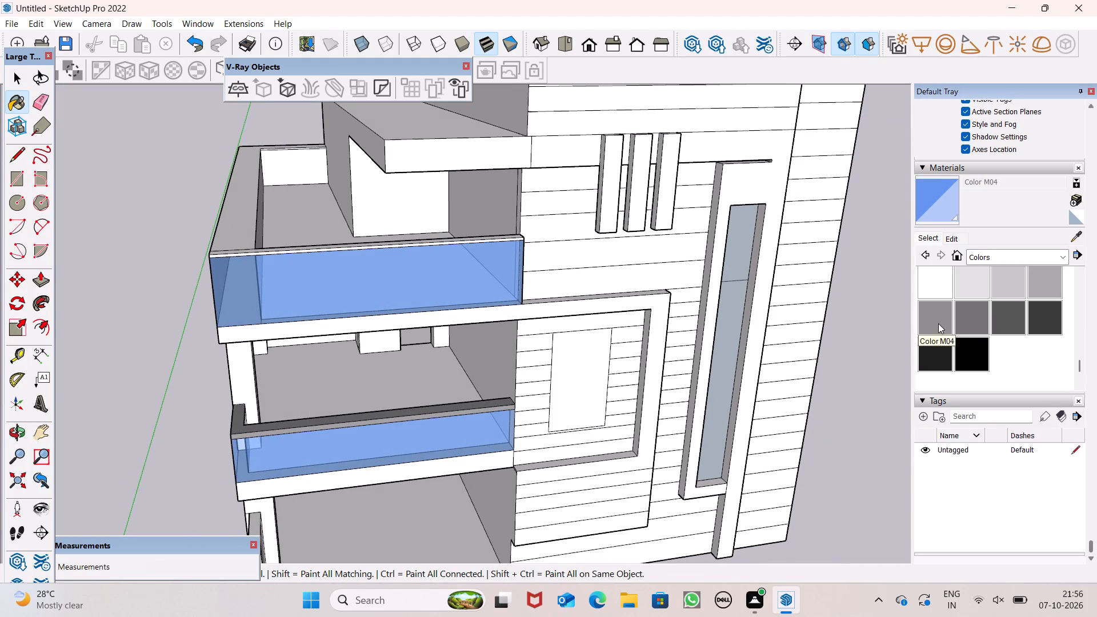
scroll(243, 243, up, 6)
click(240, 240)
click(236, 258)
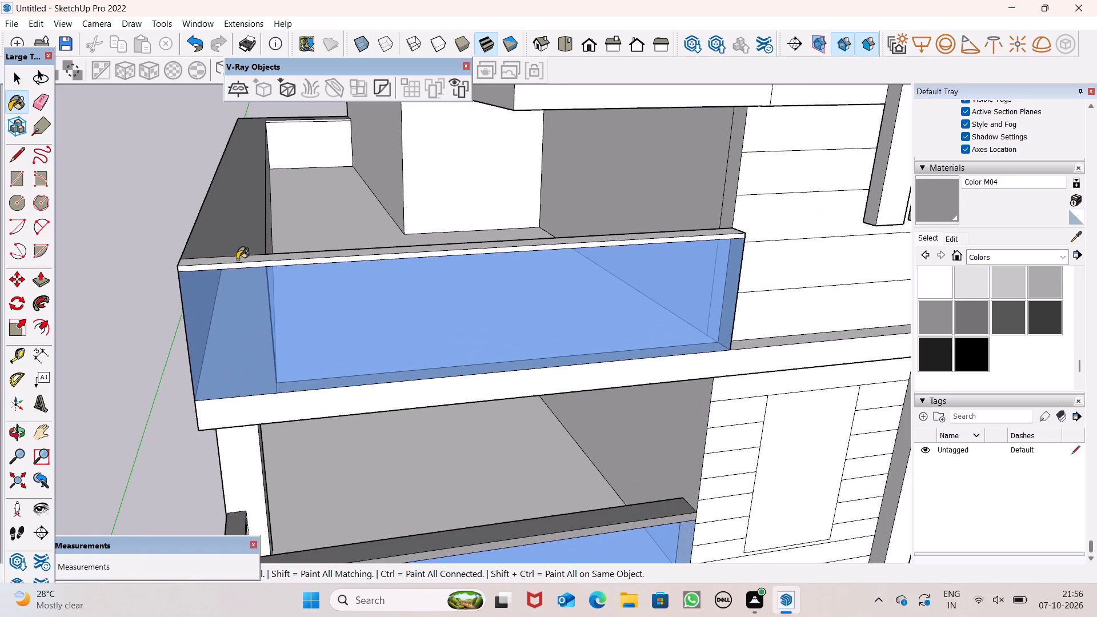
Paint the narrow outer bands below the tops of the front and side parapets with Color M04.
middle_drag(267, 271, 295, 244)
scroll(222, 259, up, 6)
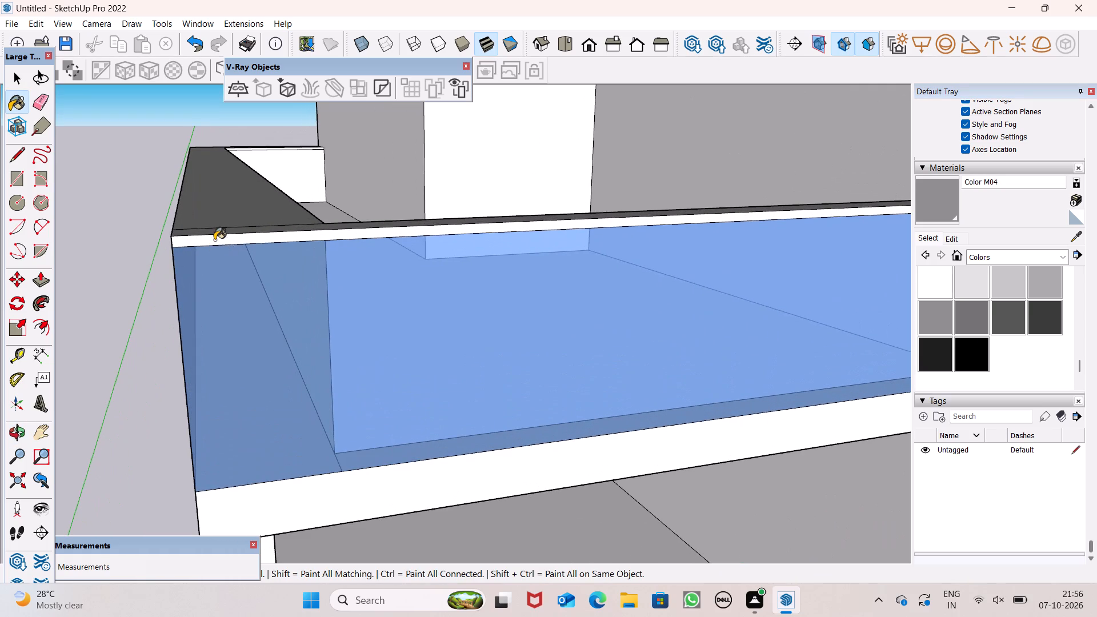
click(214, 240)
middle_drag(331, 265, 643, 277)
click(401, 290)
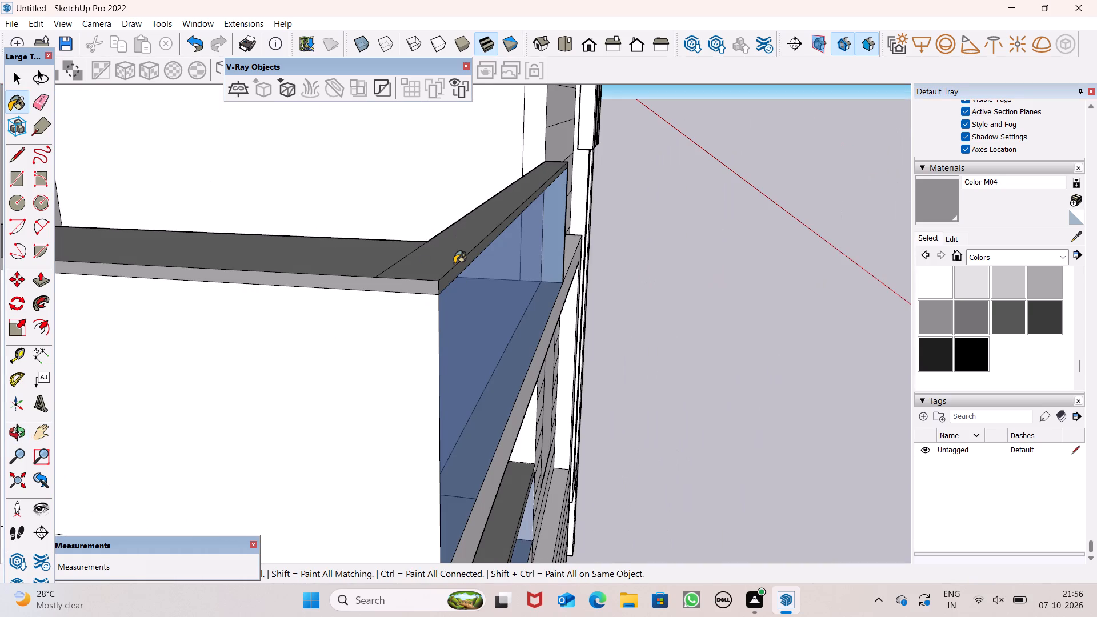
Paint the narrow inner band above the front parapet's glass with Color M04.
scroll(513, 256, down, 11)
middle_drag(341, 274, 642, 282)
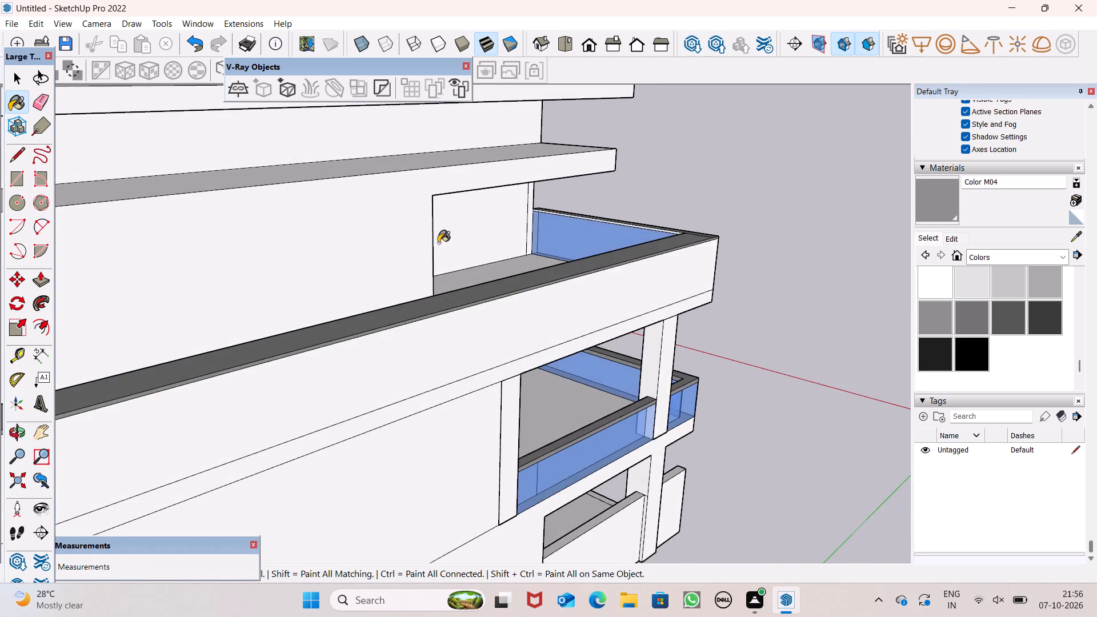
scroll(442, 244, down, 5)
scroll(458, 252, up, 1)
middle_drag(506, 255, 576, 294)
scroll(549, 235, up, 5)
scroll(647, 225, up, 4)
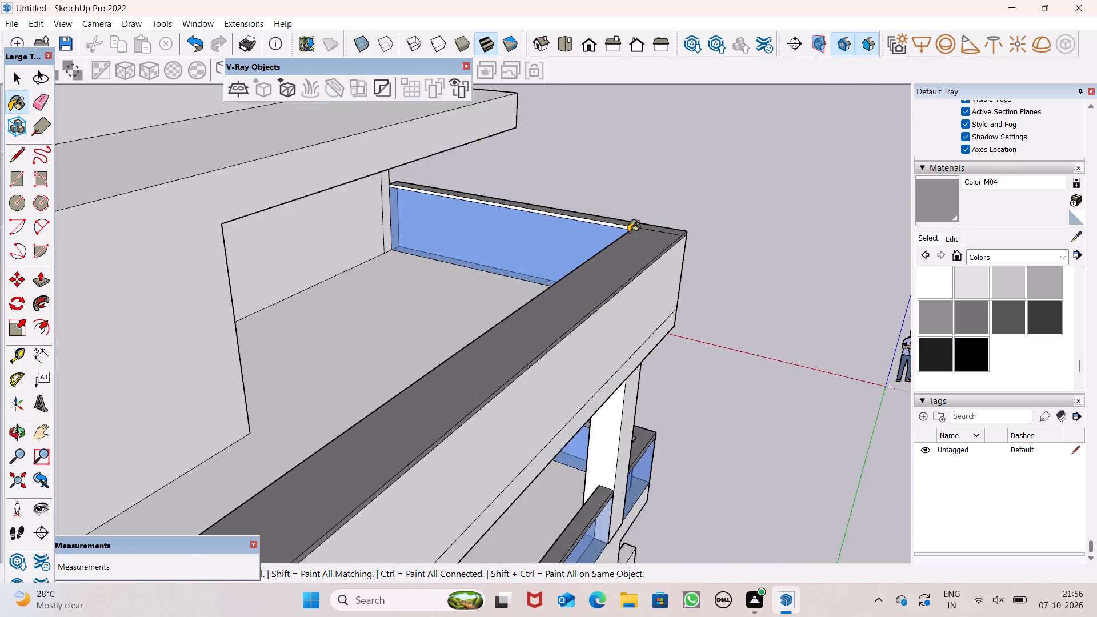
scroll(628, 232, up, 8)
scroll(628, 233, down, 1)
scroll(626, 222, up, 6)
click(622, 223)
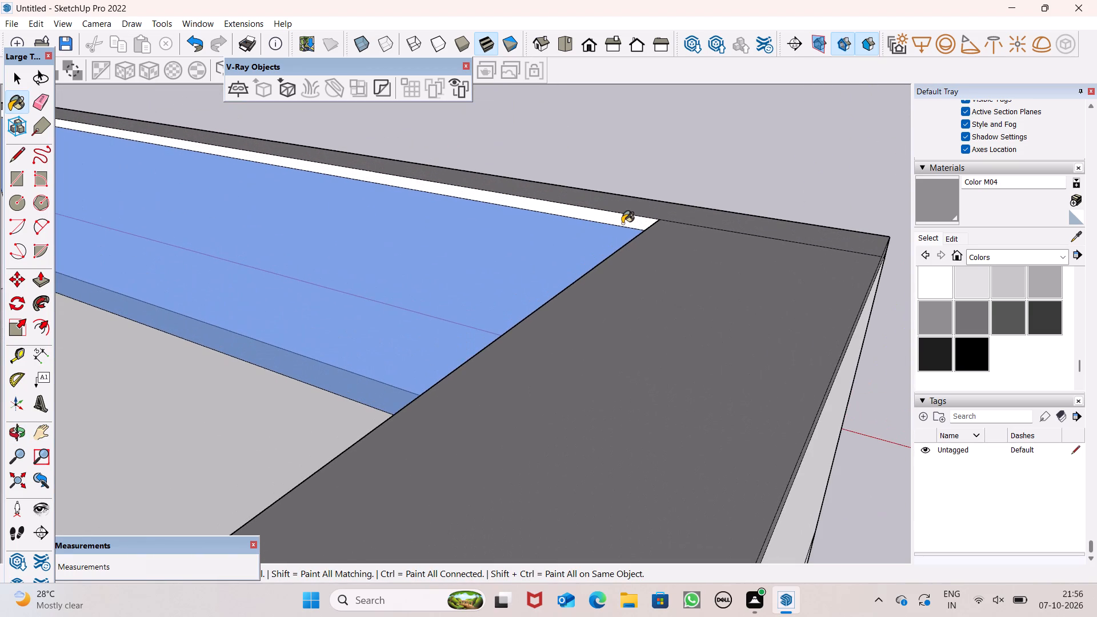
Paint both parts of the narrow outer band on the parapet's rear return with Color M04.
scroll(607, 261, up, 1)
middle_drag(607, 261, 780, 327)
scroll(644, 274, down, 7)
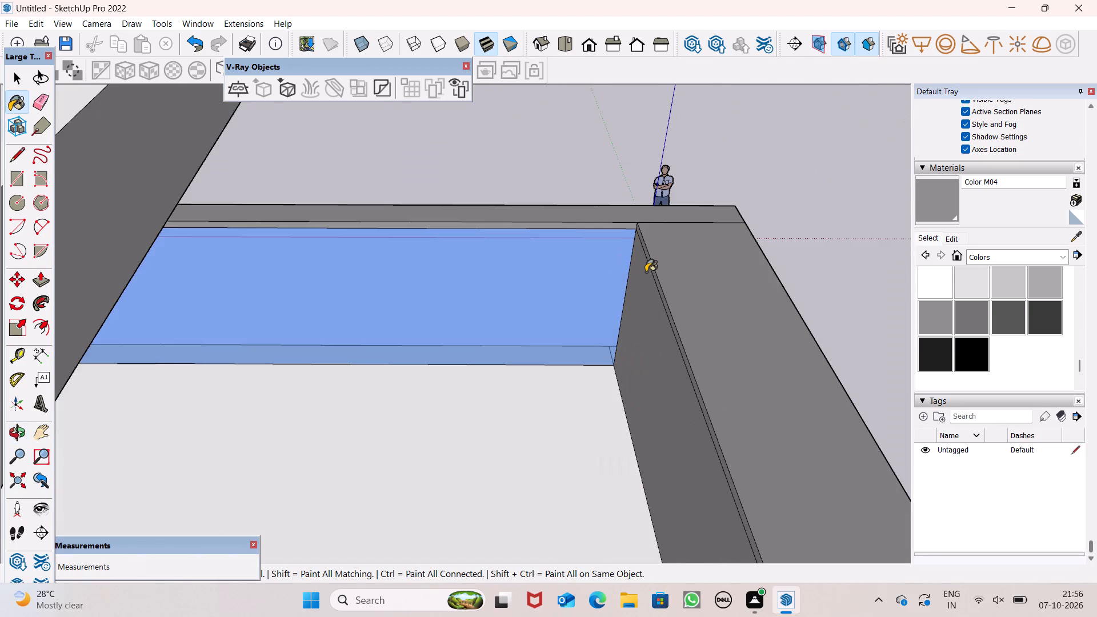
scroll(647, 270, down, 9)
scroll(595, 237, down, 5)
middle_drag(609, 259, 406, 222)
scroll(444, 241, down, 1)
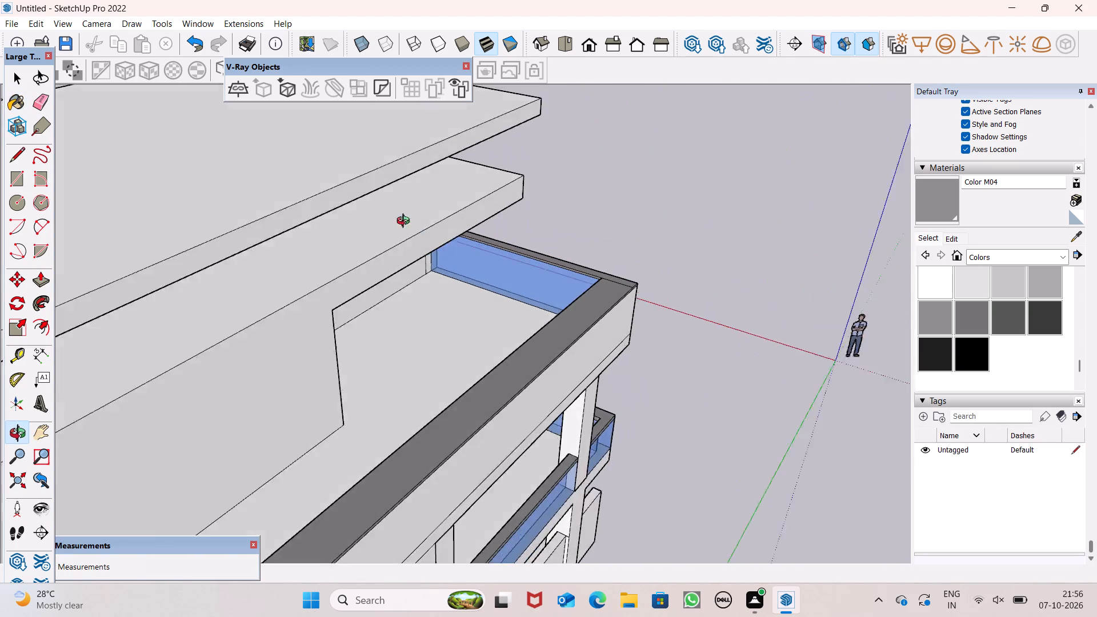
middle_drag(406, 222, 399, 219)
scroll(403, 219, up, 1)
scroll(635, 219, down, 7)
scroll(486, 373, up, 1)
scroll(283, 476, up, 3)
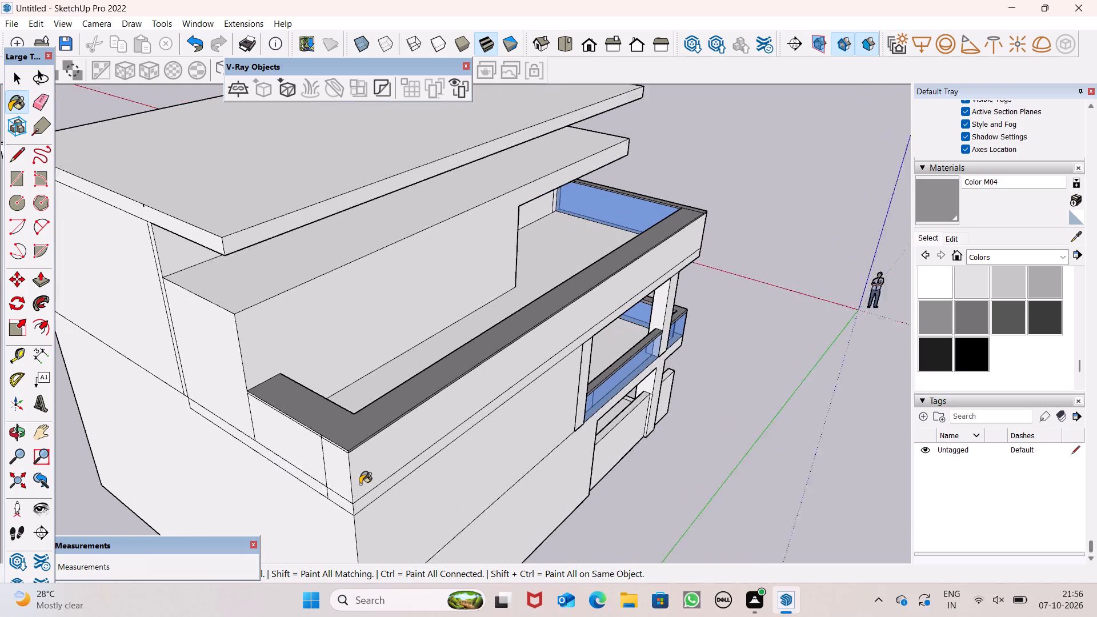
scroll(360, 484, up, 2)
scroll(364, 484, down, 1)
scroll(364, 484, up, 1)
scroll(340, 441, up, 4)
scroll(333, 444, down, 1)
scroll(331, 446, up, 2)
middle_drag(336, 453, 370, 361)
scroll(404, 308, up, 5)
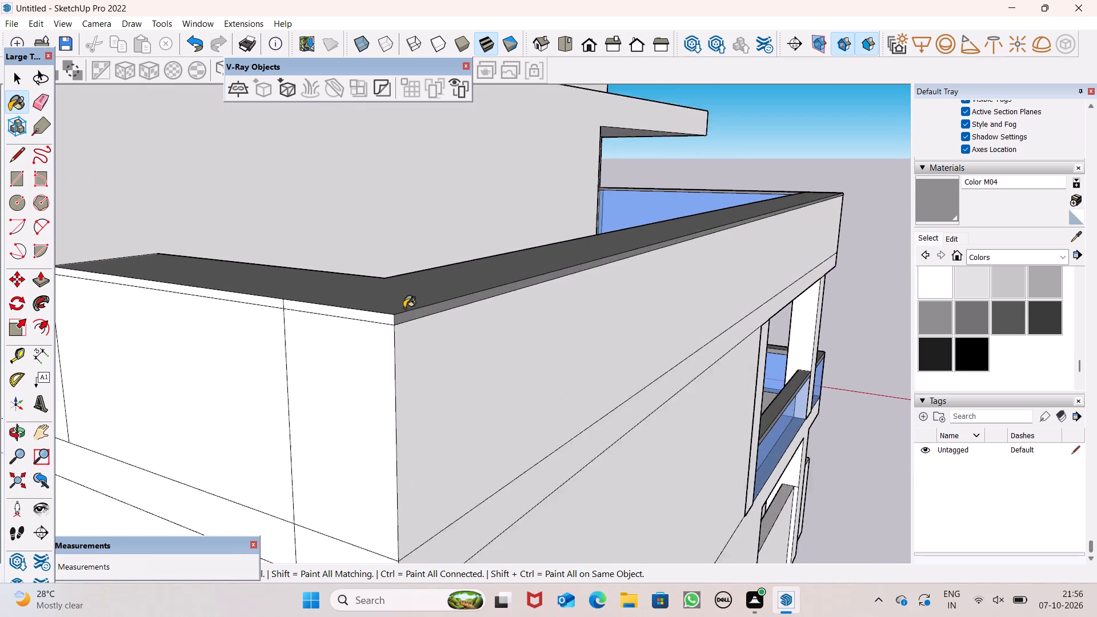
scroll(404, 308, up, 9)
click(373, 308)
click(439, 301)
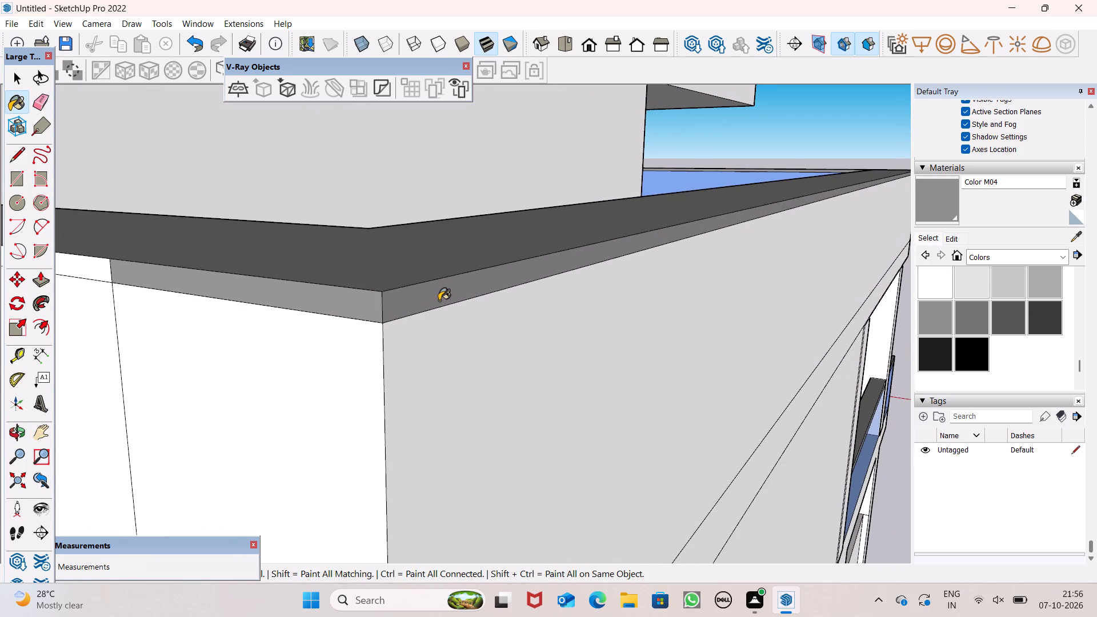
scroll(425, 285, down, 8)
scroll(522, 295, down, 5)
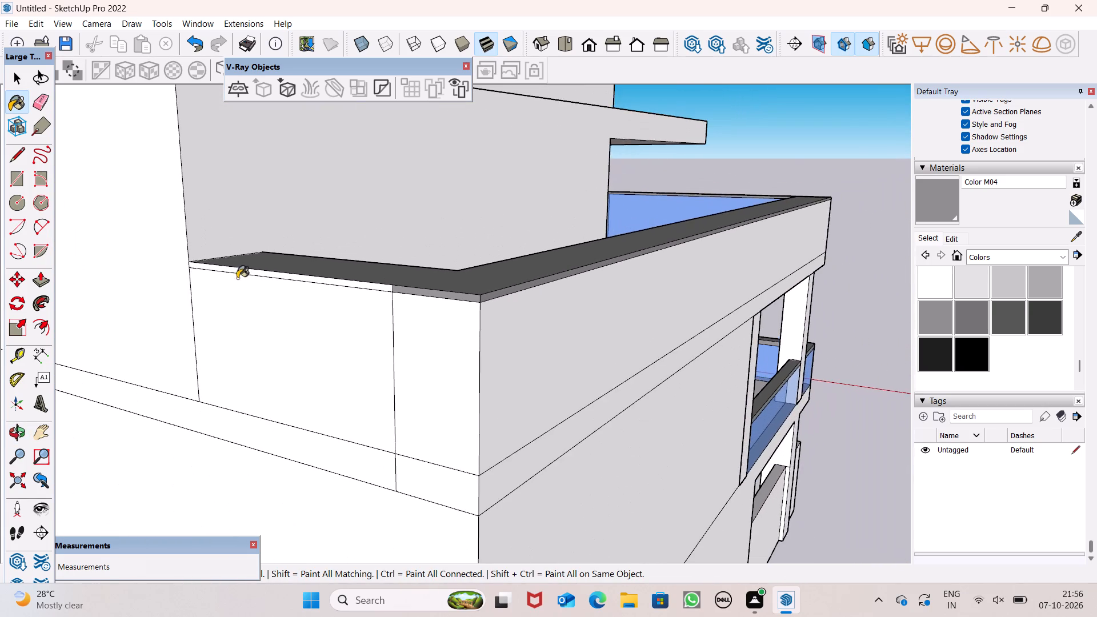
scroll(249, 273, up, 4)
click(265, 277)
Erase the vertical dividing edge on the rear return's outer face, including its short segment through the grey band.
scroll(394, 261, down, 6)
middle_drag(437, 290, 447, 323)
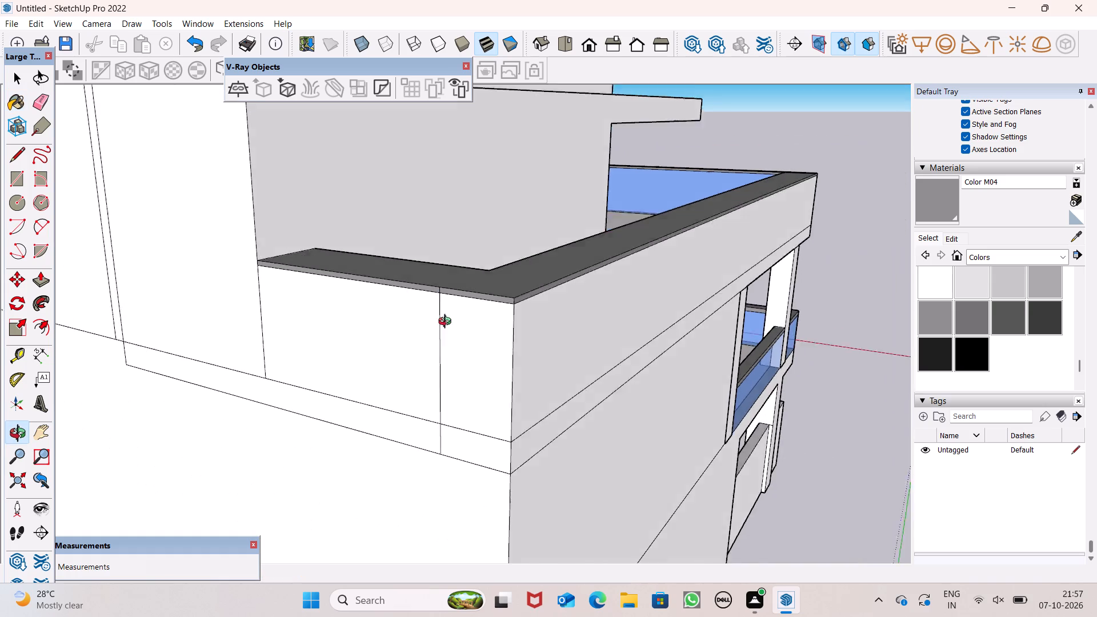
middle_drag(447, 323, 468, 327)
key(space)
click(38, 115)
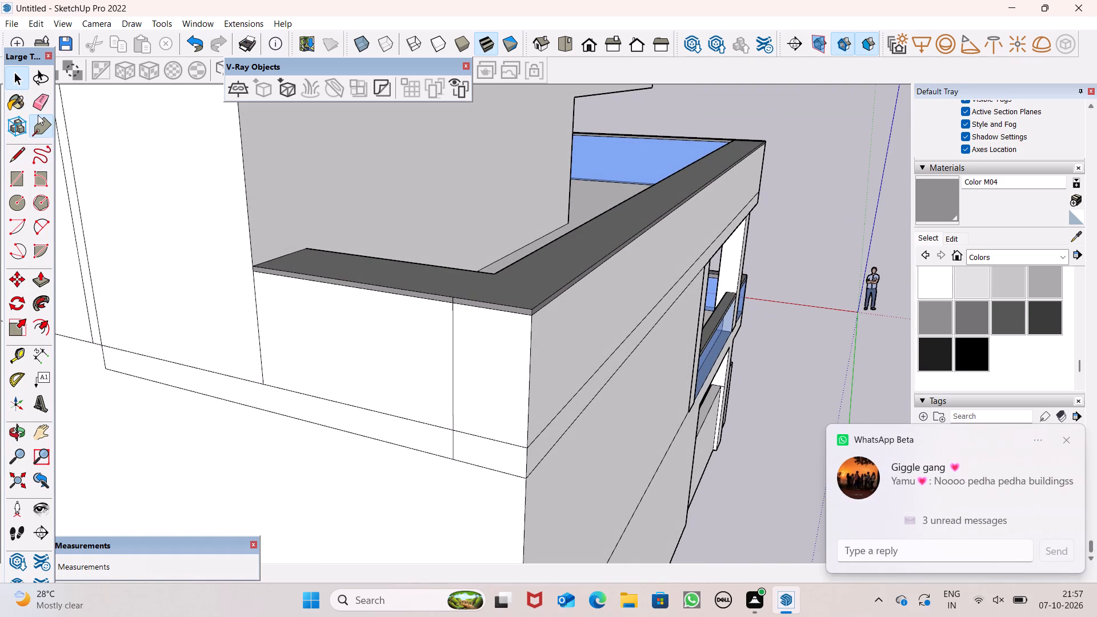
click(1064, 445)
scroll(458, 320, up, 8)
scroll(446, 318, down, 1)
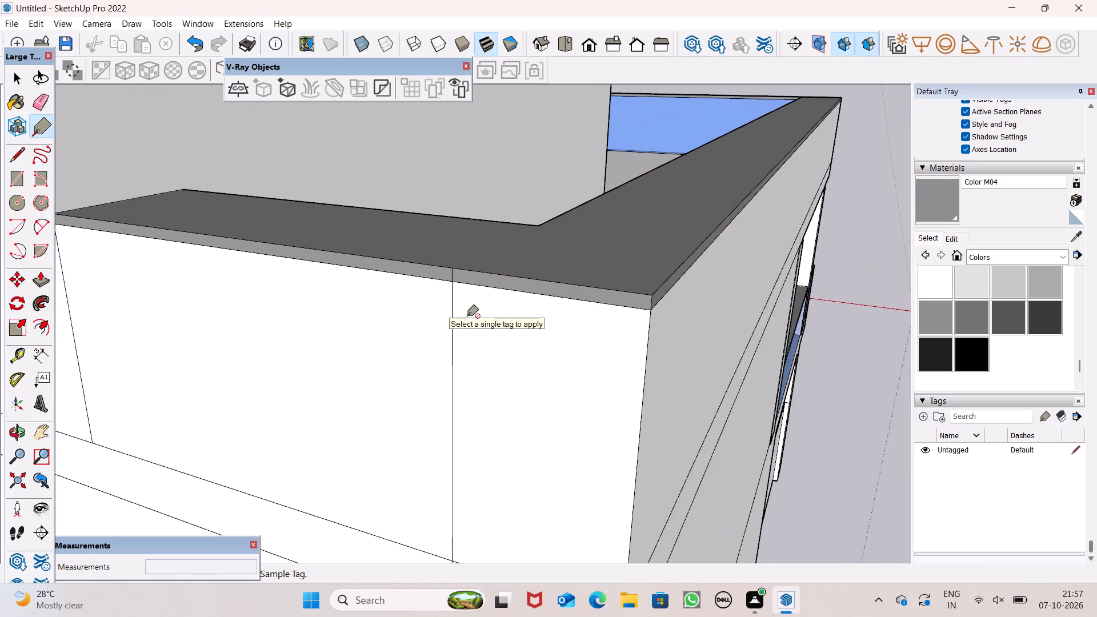
click(42, 107)
scroll(434, 318, up, 4)
drag(470, 311, 449, 310)
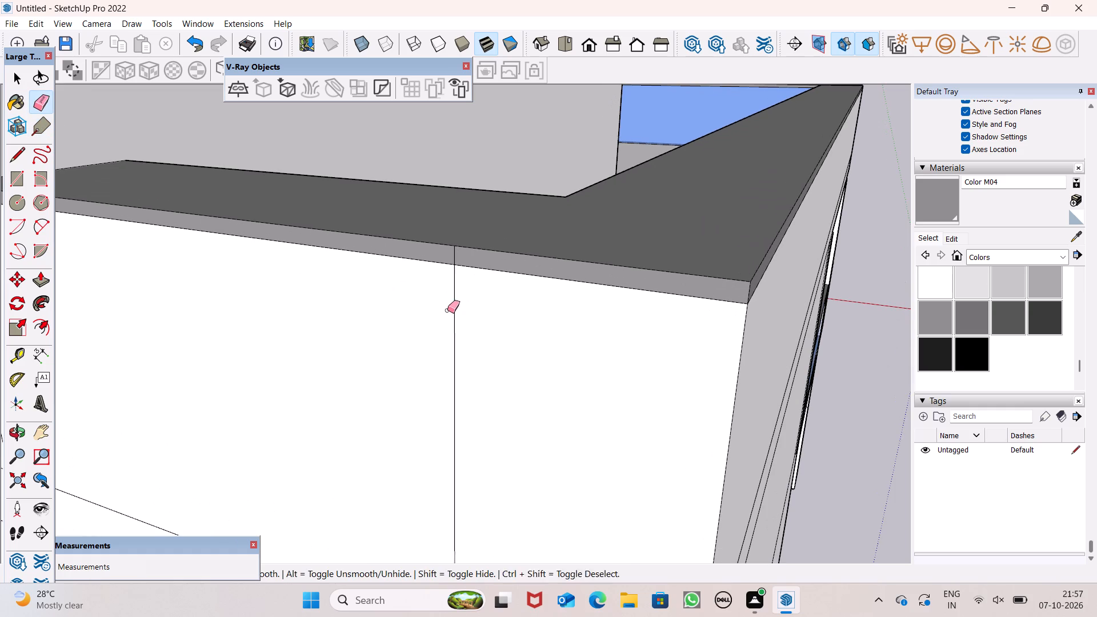
click(457, 262)
click(454, 257)
scroll(466, 272, down, 4)
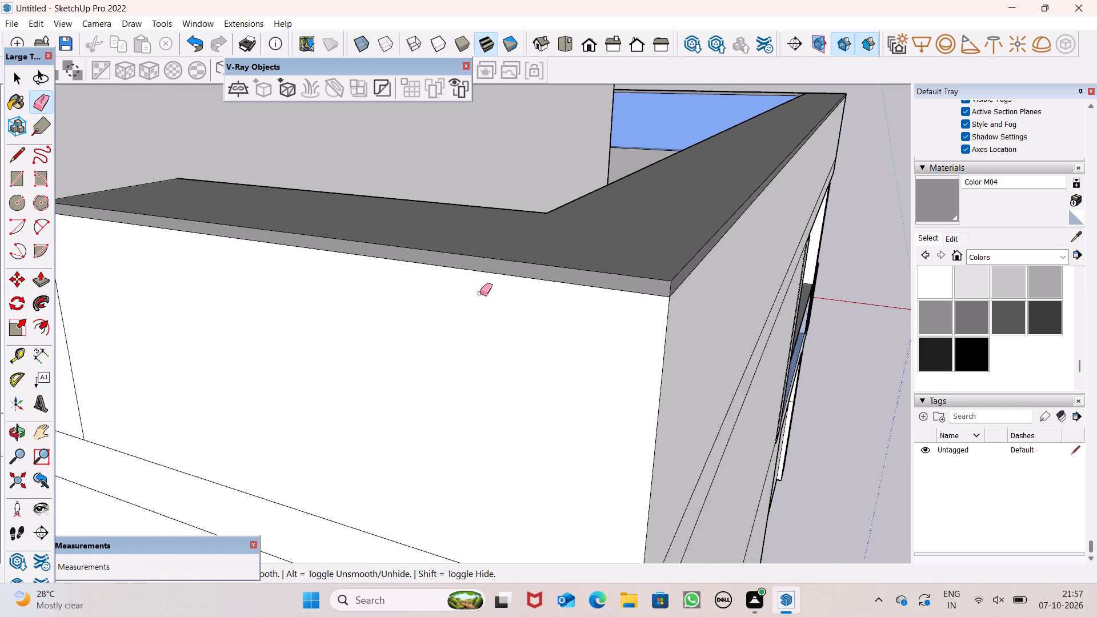
Erase the short vertical edge crossing the narrow horizontal band on the rear wall, near the corner below the parapet.
scroll(480, 294, down, 7)
drag(258, 295, 241, 301)
scroll(253, 312, down, 1)
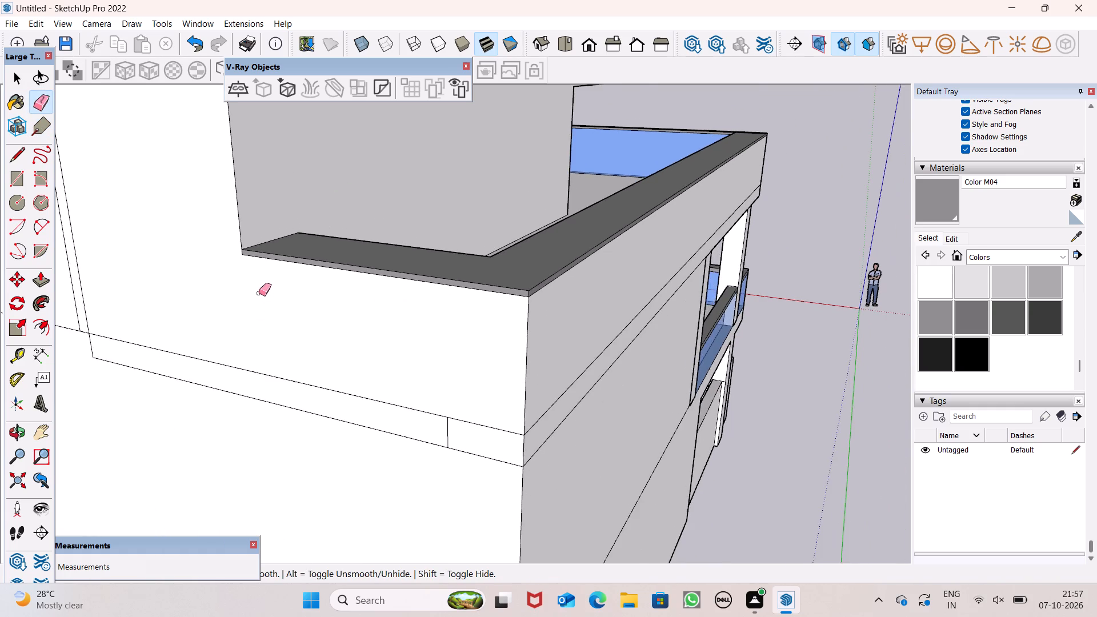
scroll(258, 289, down, 3)
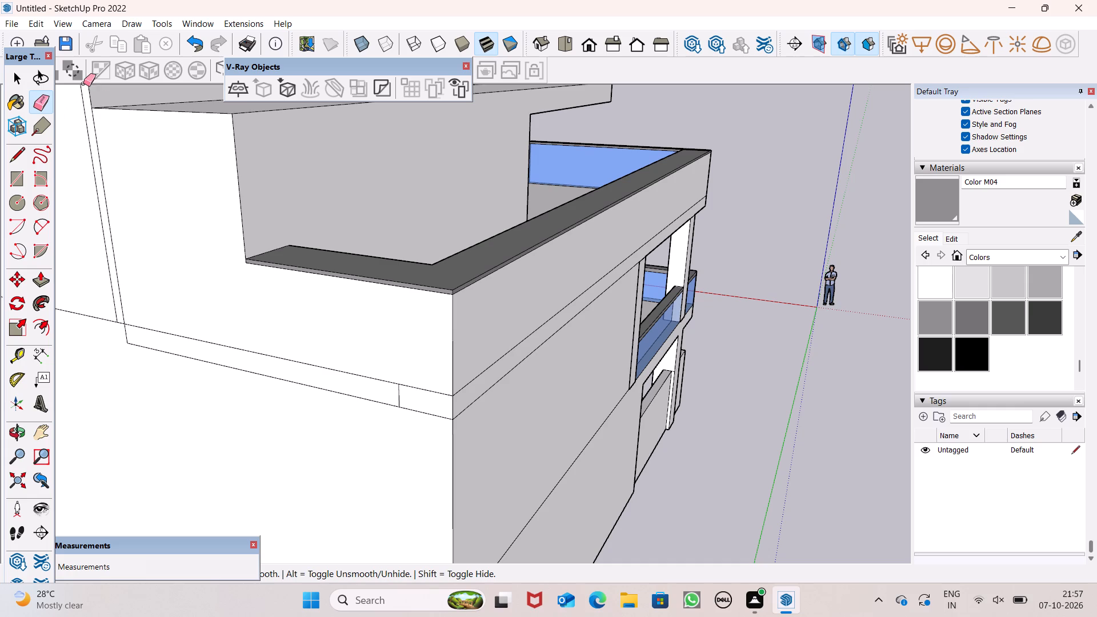
scroll(401, 407, up, 4)
drag(393, 392, 401, 392)
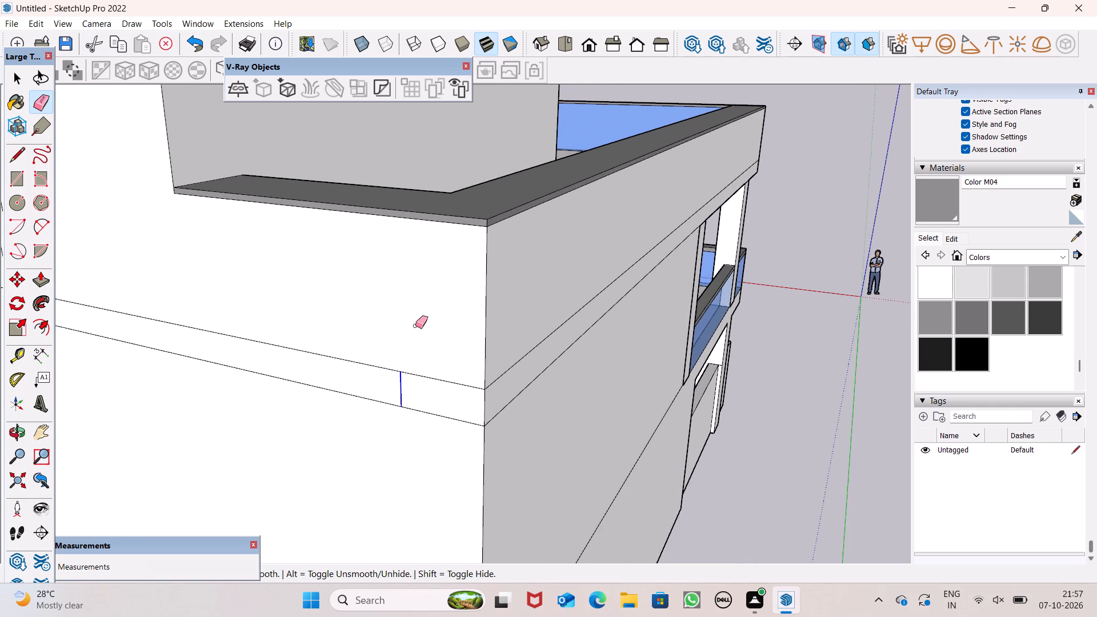
key(space)
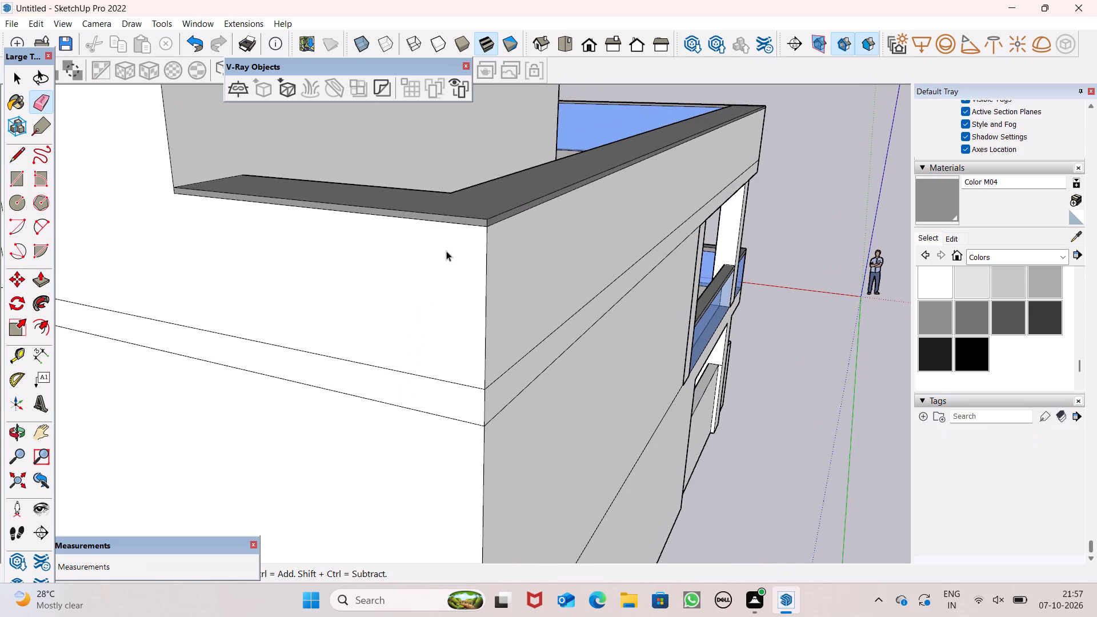
Erase the closely spaced vertical edges on the rear wall running from the roof slab down to the horizontal floor line.
scroll(446, 253, down, 1)
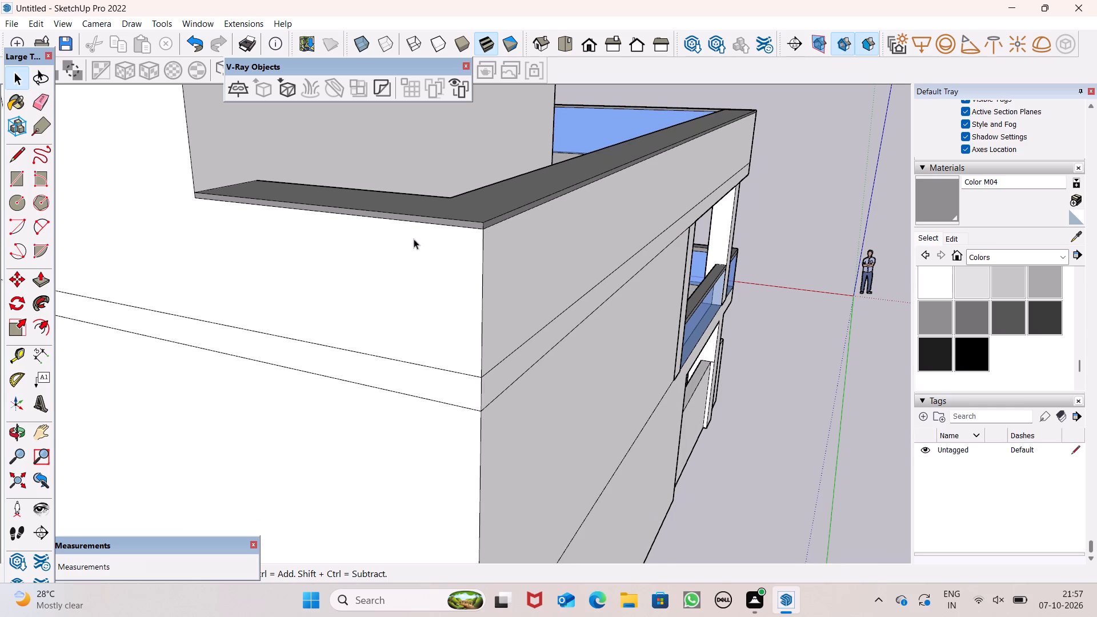
scroll(515, 343, down, 3)
scroll(501, 291, down, 4)
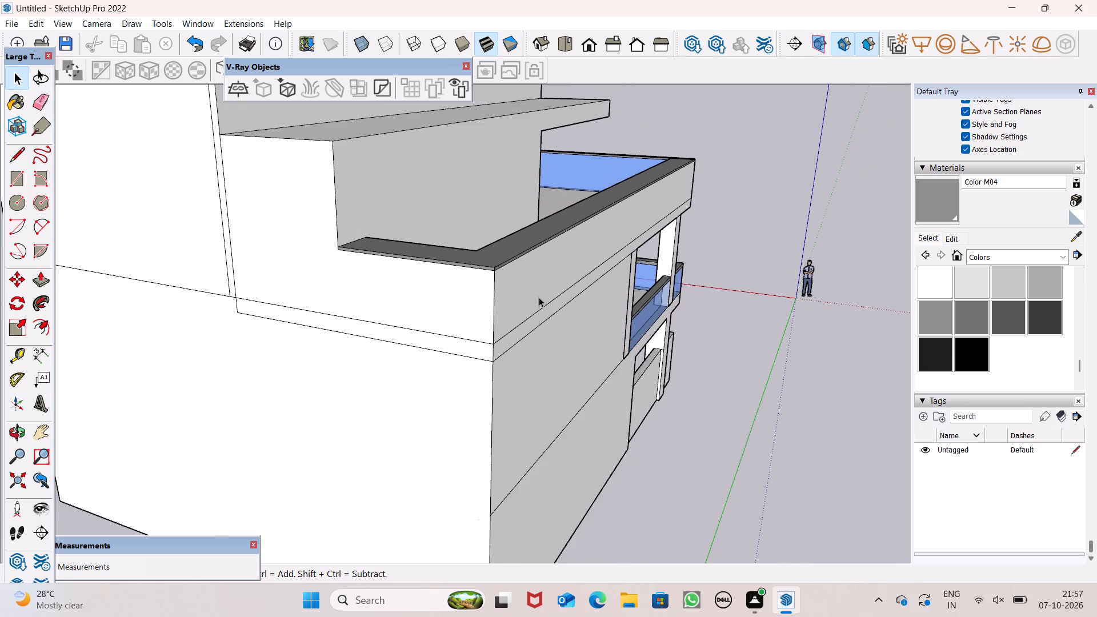
scroll(539, 297, down, 5)
middle_drag(554, 311, 621, 310)
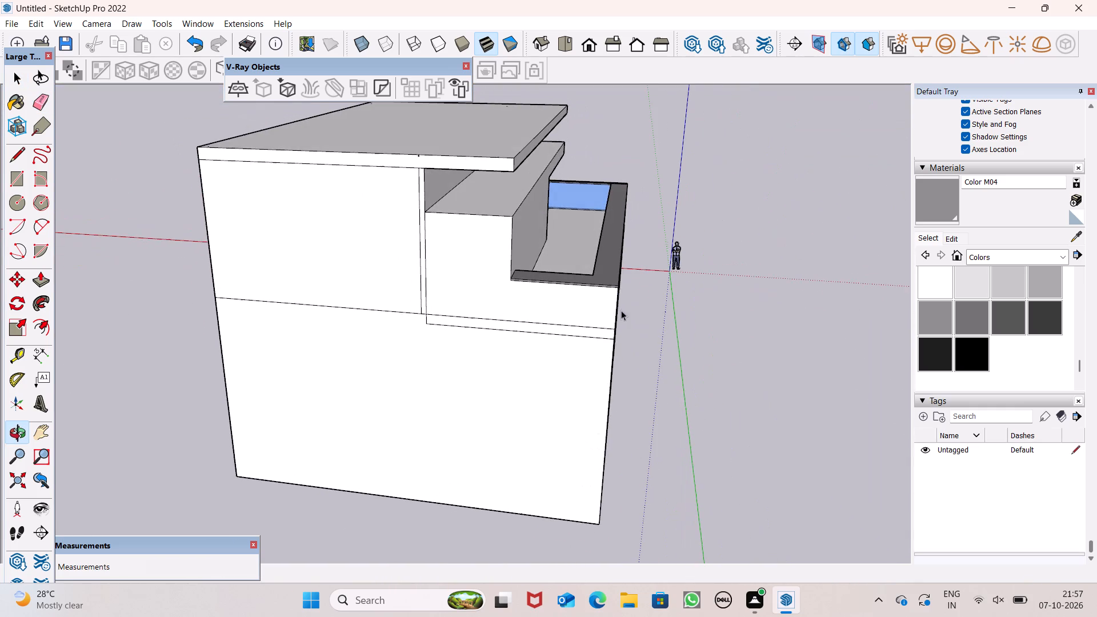
middle_drag(621, 310, 627, 319)
middle_drag(506, 267, 514, 253)
click(31, 103)
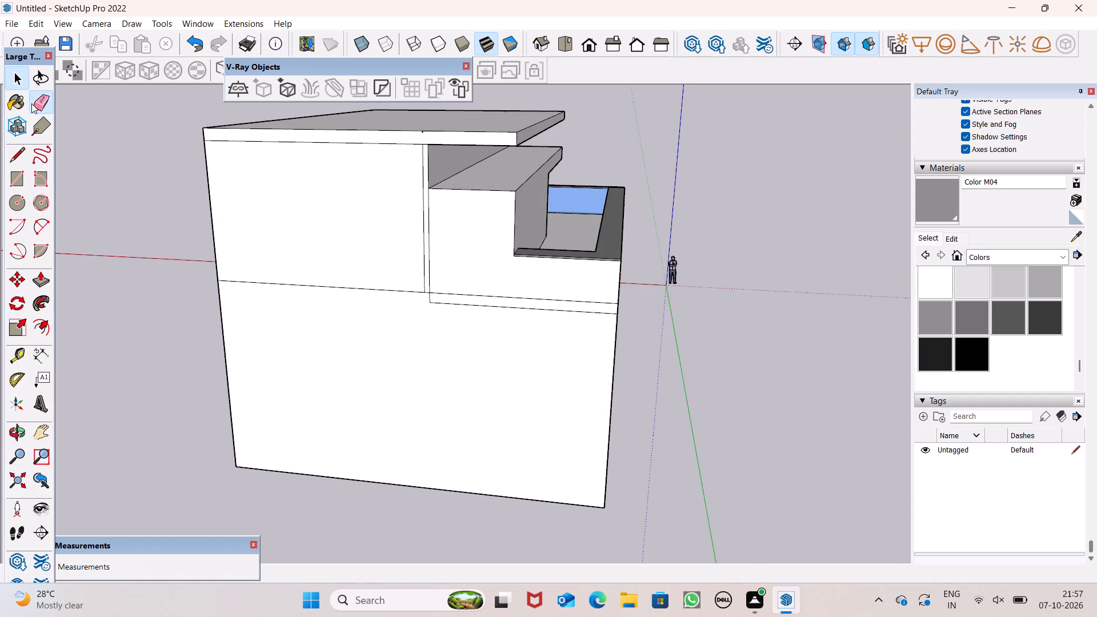
scroll(397, 285, up, 3)
drag(435, 257, 441, 256)
scroll(501, 252, down, 6)
scroll(506, 259, up, 1)
middle_drag(506, 259, 558, 307)
scroll(533, 254, up, 1)
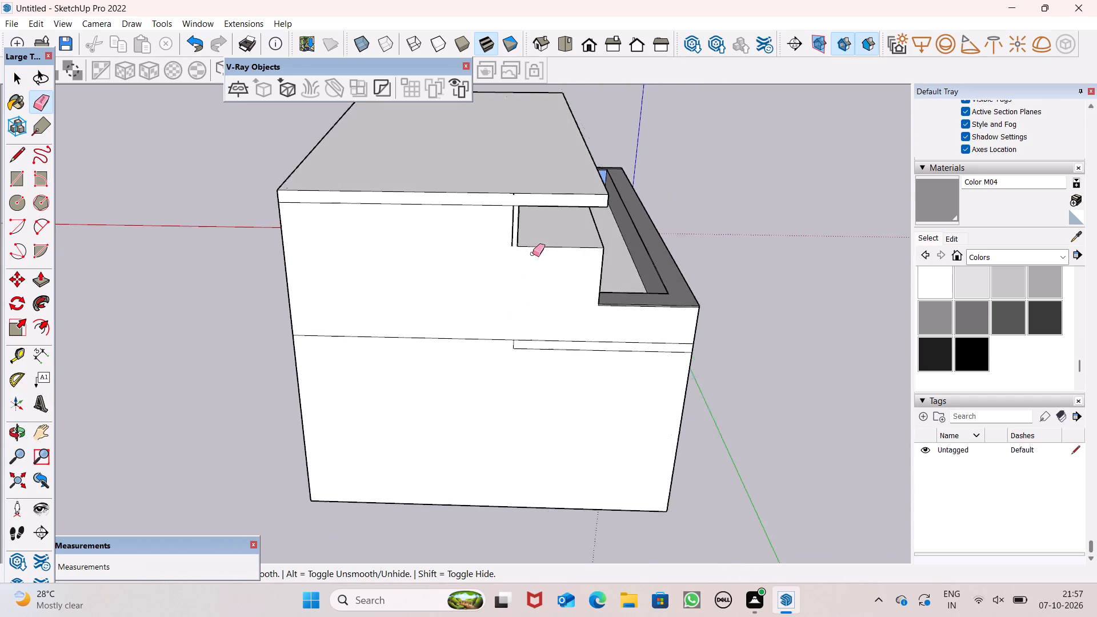
scroll(533, 254, up, 4)
click(500, 214)
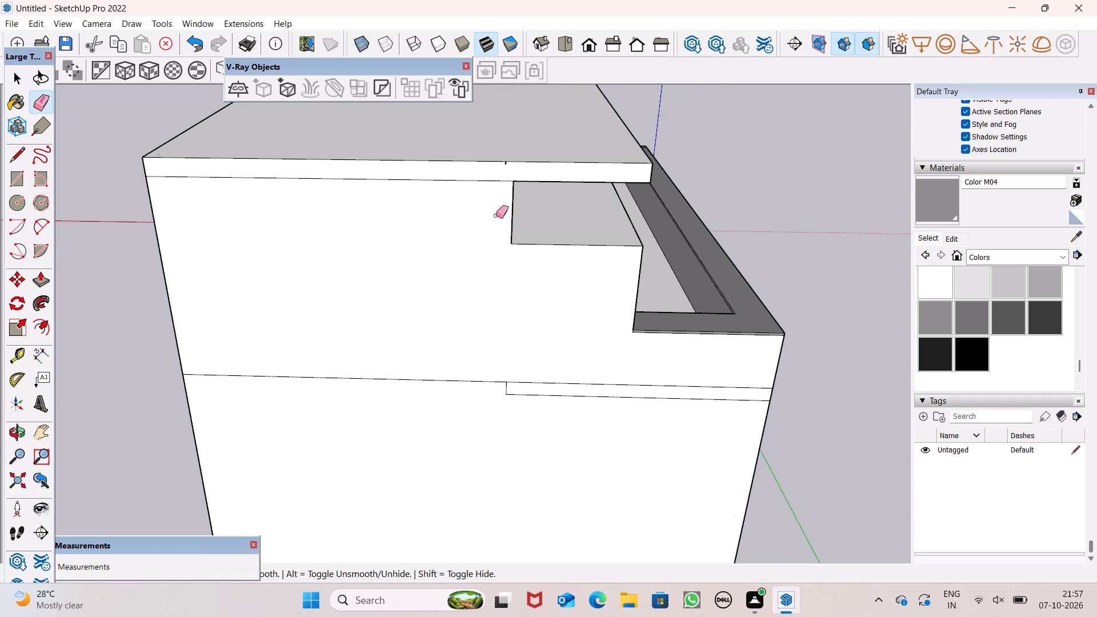
Erase the short vertical edge and the lower horizontal edge of the narrow band beneath the rear wall's floor line.
middle_drag(569, 453, 539, 382)
scroll(464, 324, up, 4)
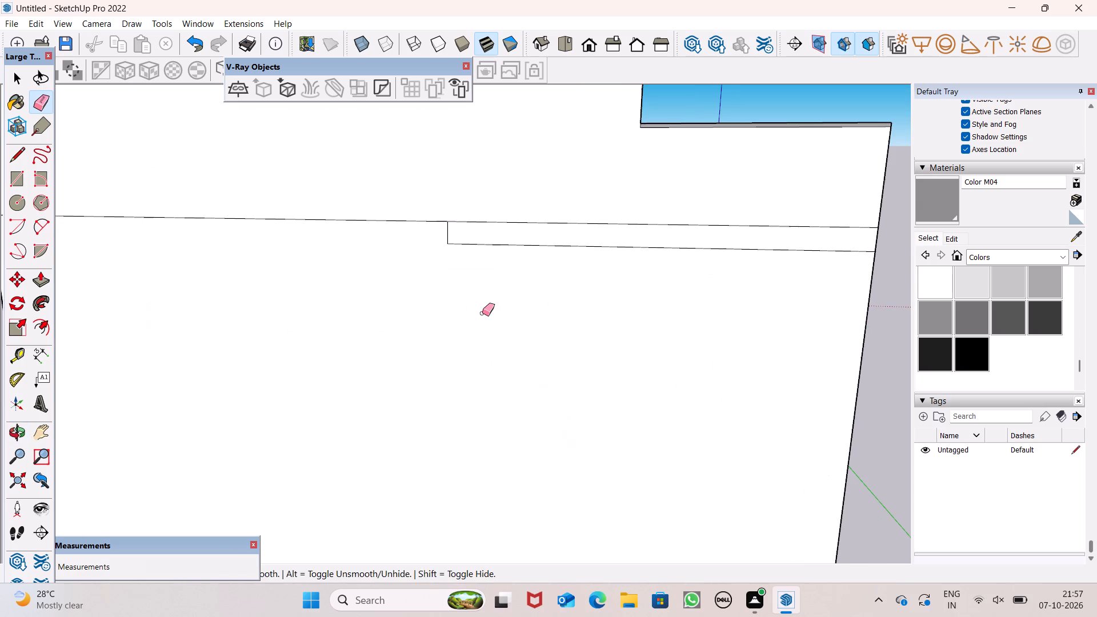
scroll(459, 250, up, 3)
drag(450, 238, 473, 263)
scroll(479, 315, down, 6)
scroll(726, 316, up, 4)
click(762, 270)
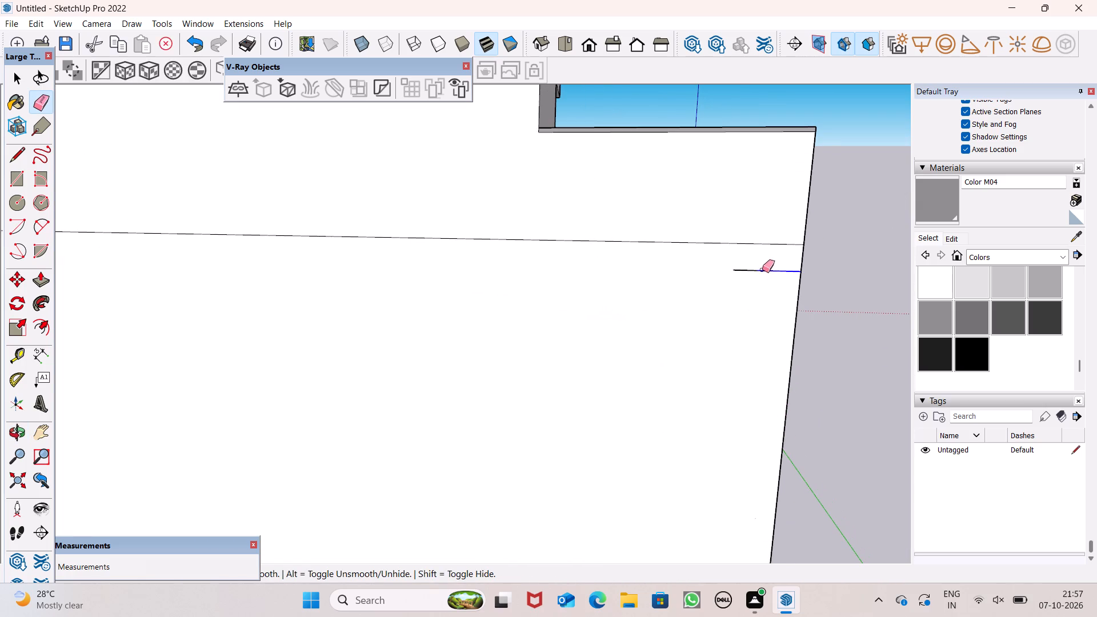
drag(749, 272, 723, 266)
Examine the house from the rear wall around the side to the balconies and clad front façade.
scroll(45, 398, down, 5)
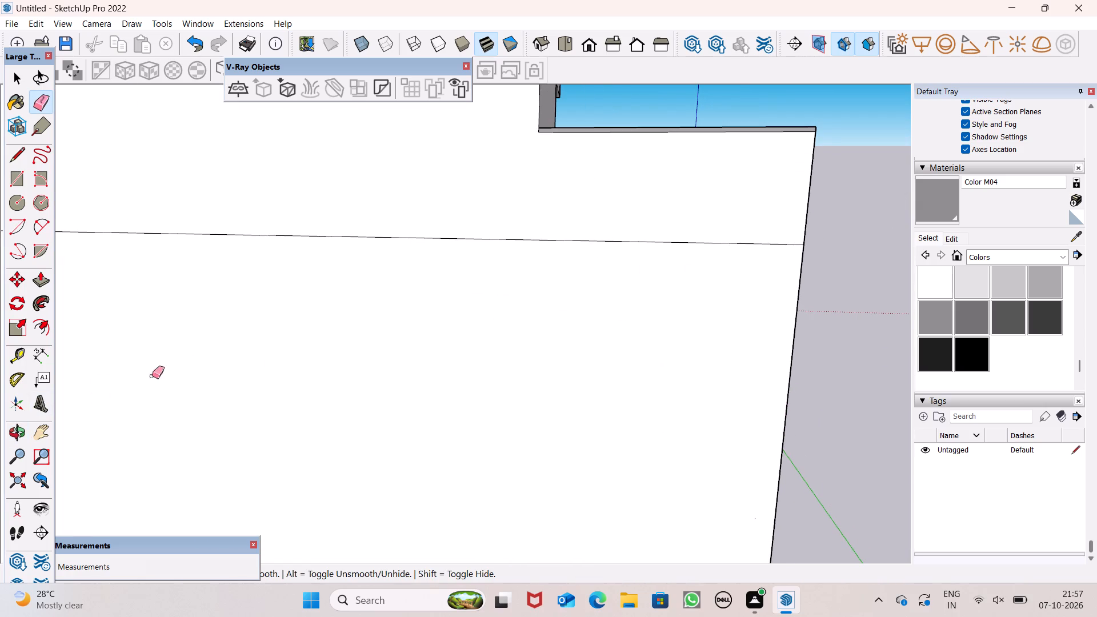
scroll(362, 400, down, 9)
middle_drag(330, 427, 230, 434)
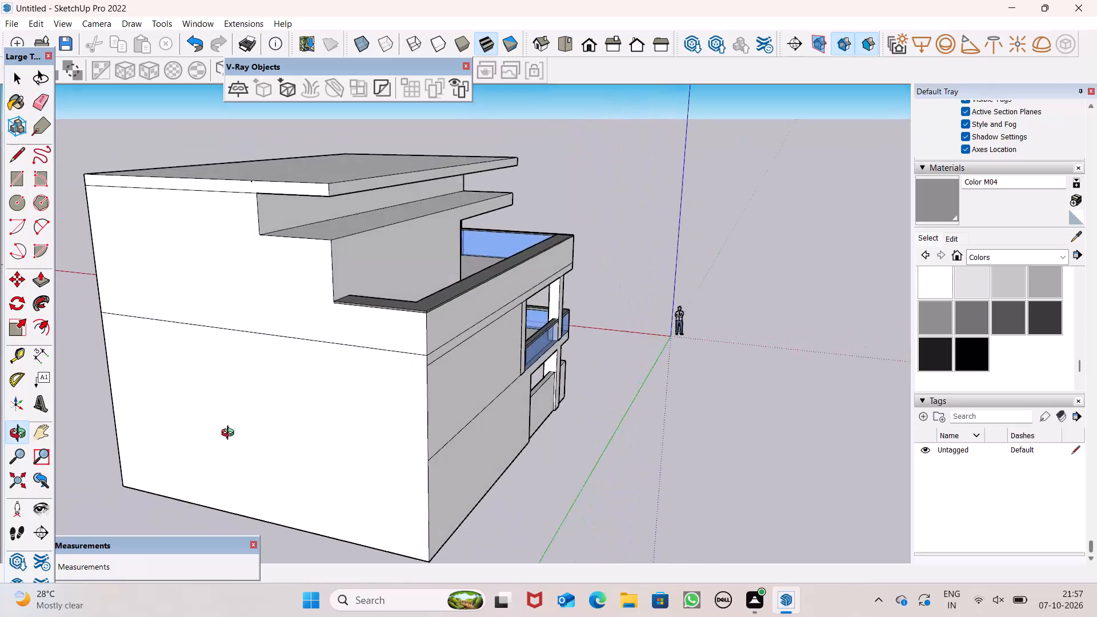
middle_drag(230, 434, 123, 397)
scroll(124, 399, up, 1)
middle_drag(429, 344, 220, 350)
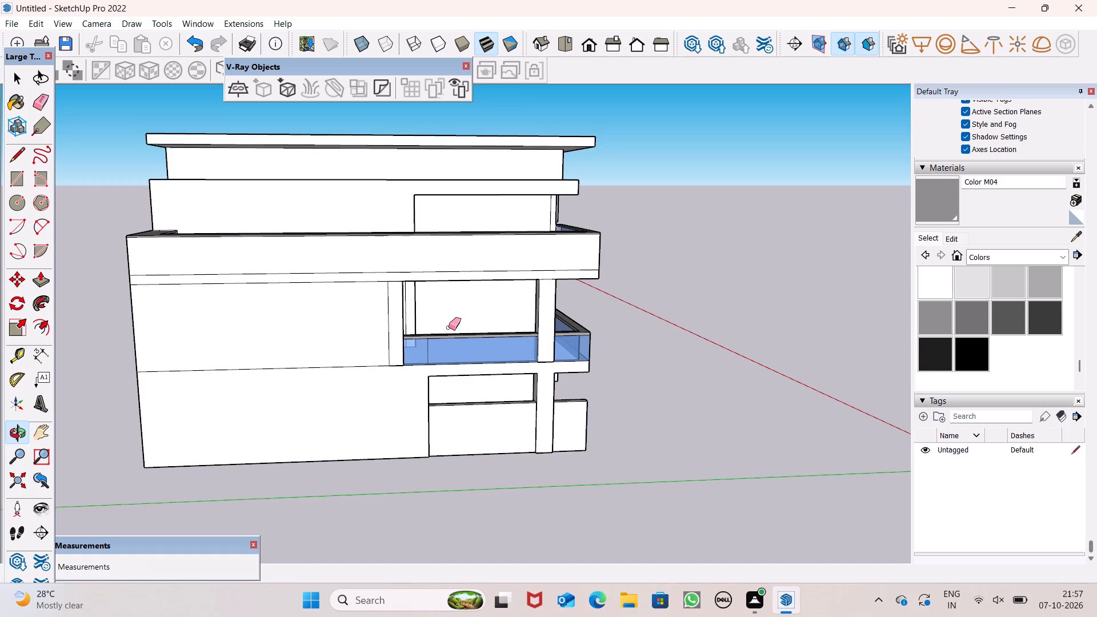
middle_drag(498, 312, 186, 343)
scroll(202, 341, up, 2)
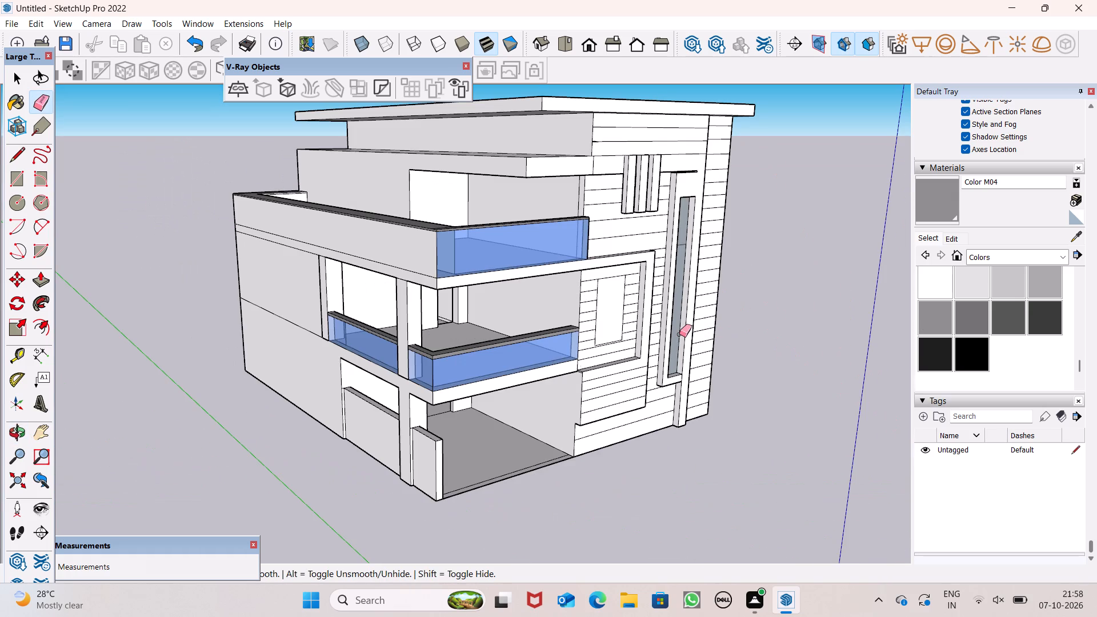
middle_drag(671, 324, 636, 351)
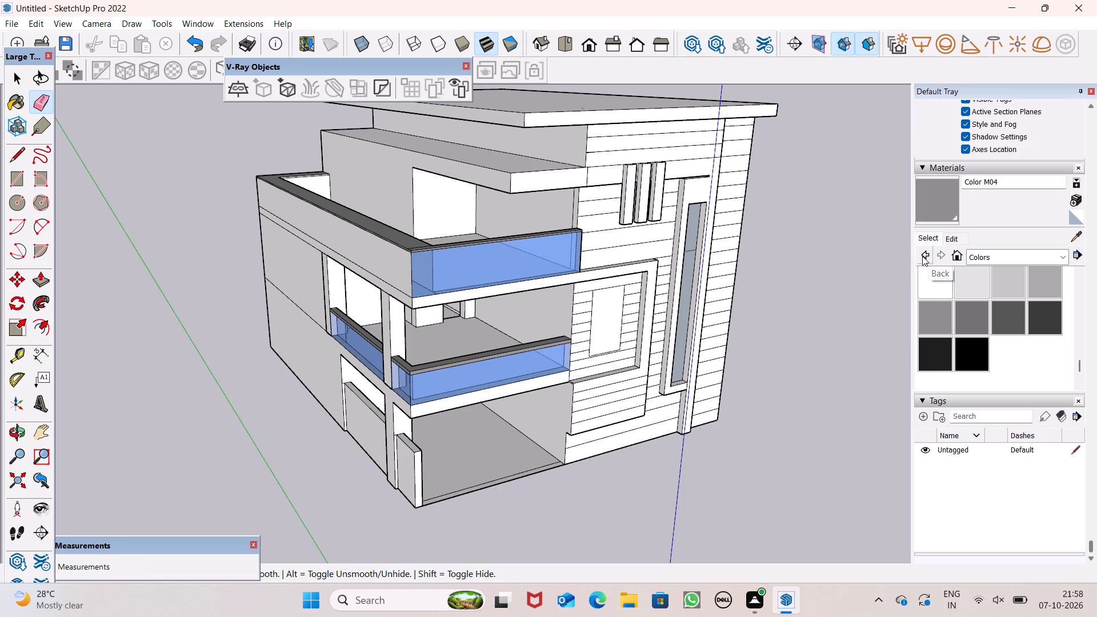
Switch the materials library to the Wood collection.
click(1067, 253)
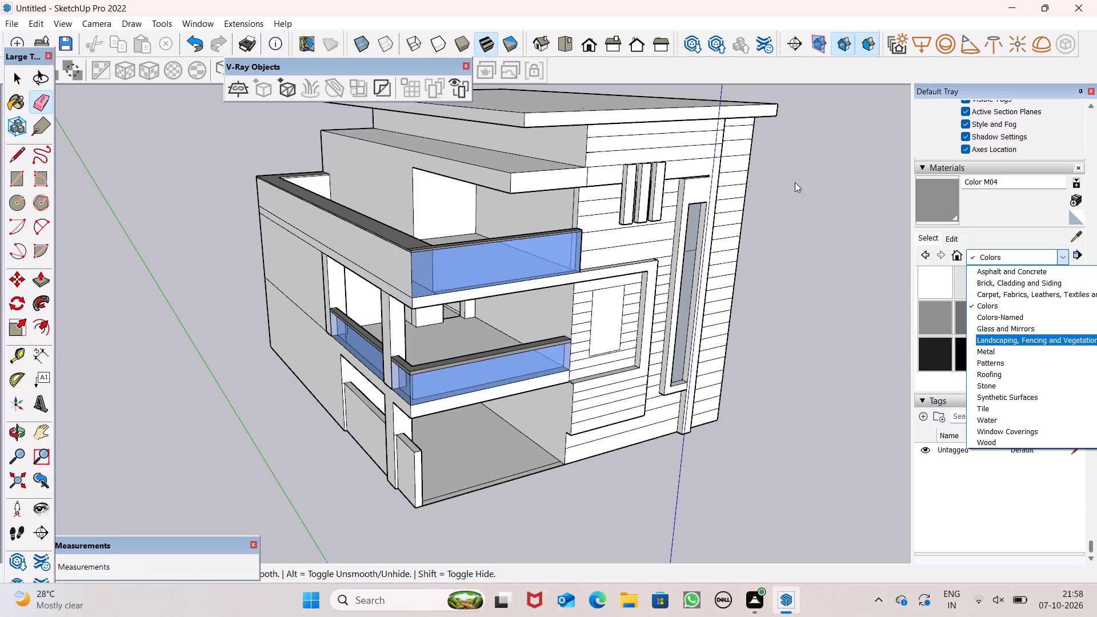
scroll(987, 304, down, 1)
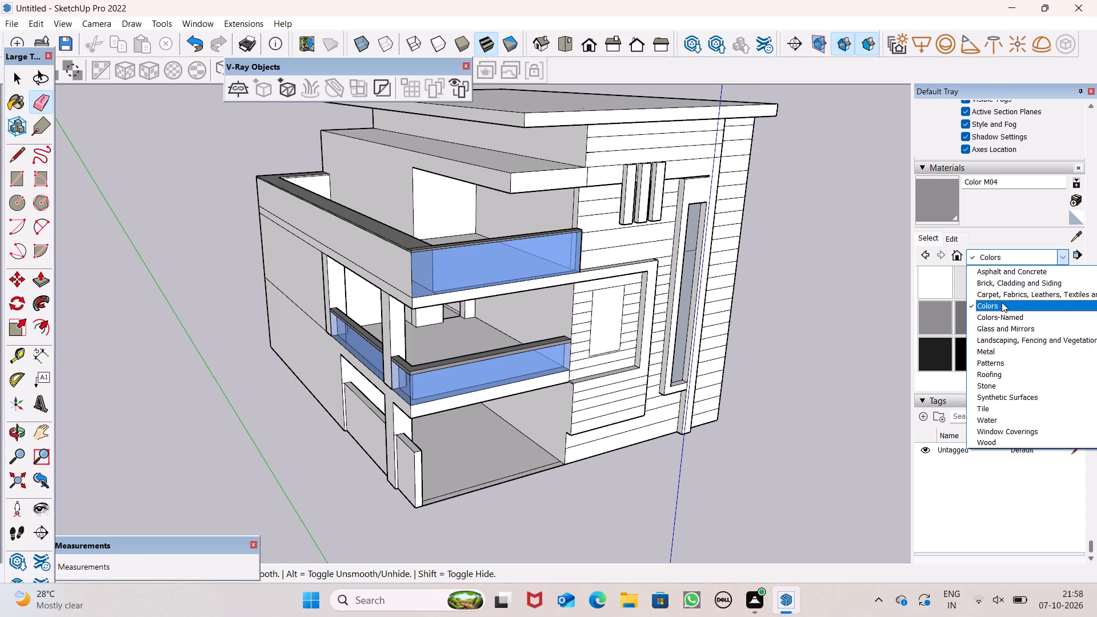
scroll(1002, 302, down, 1)
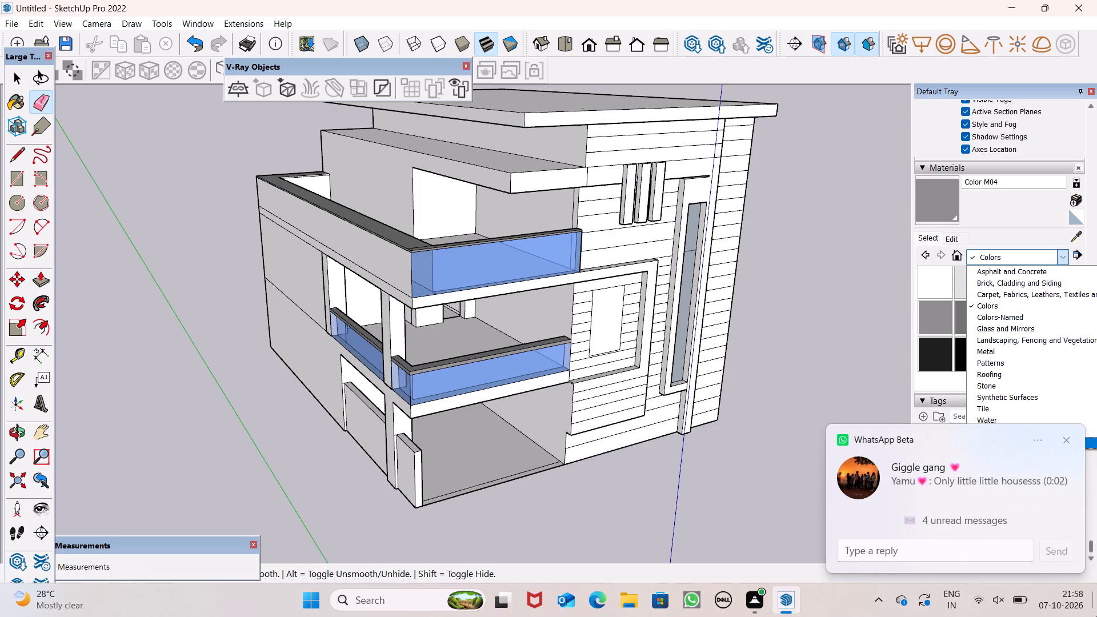
click(1063, 438)
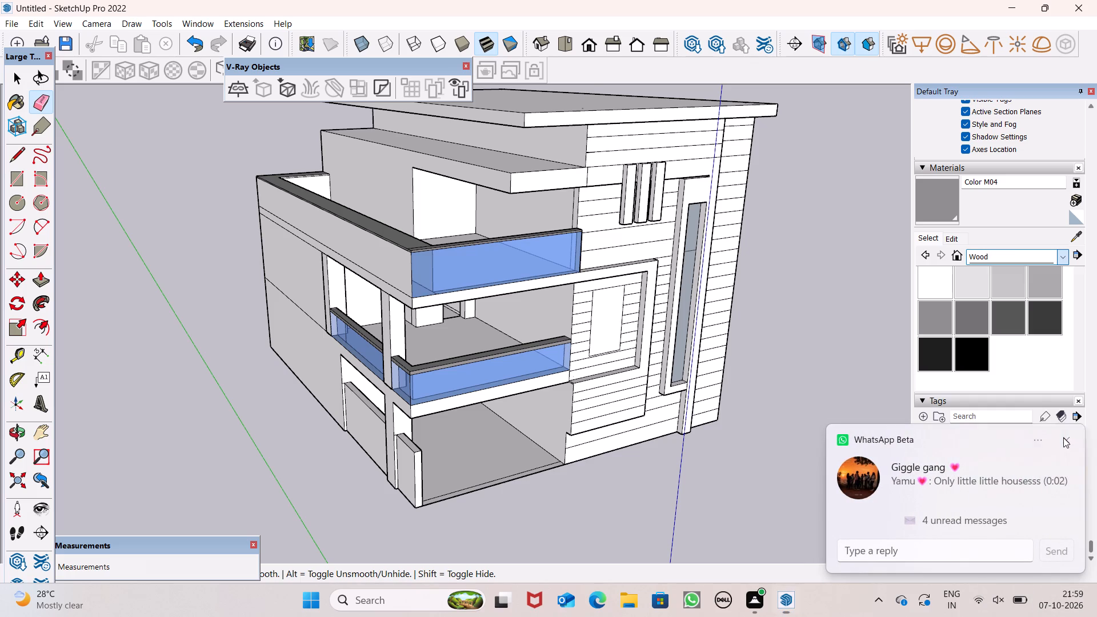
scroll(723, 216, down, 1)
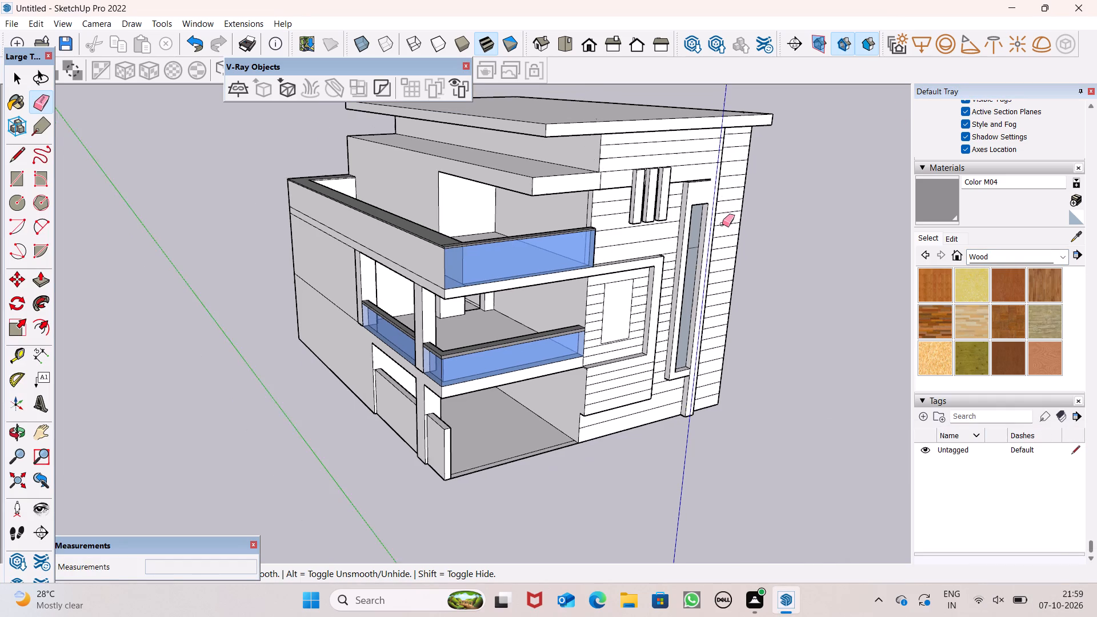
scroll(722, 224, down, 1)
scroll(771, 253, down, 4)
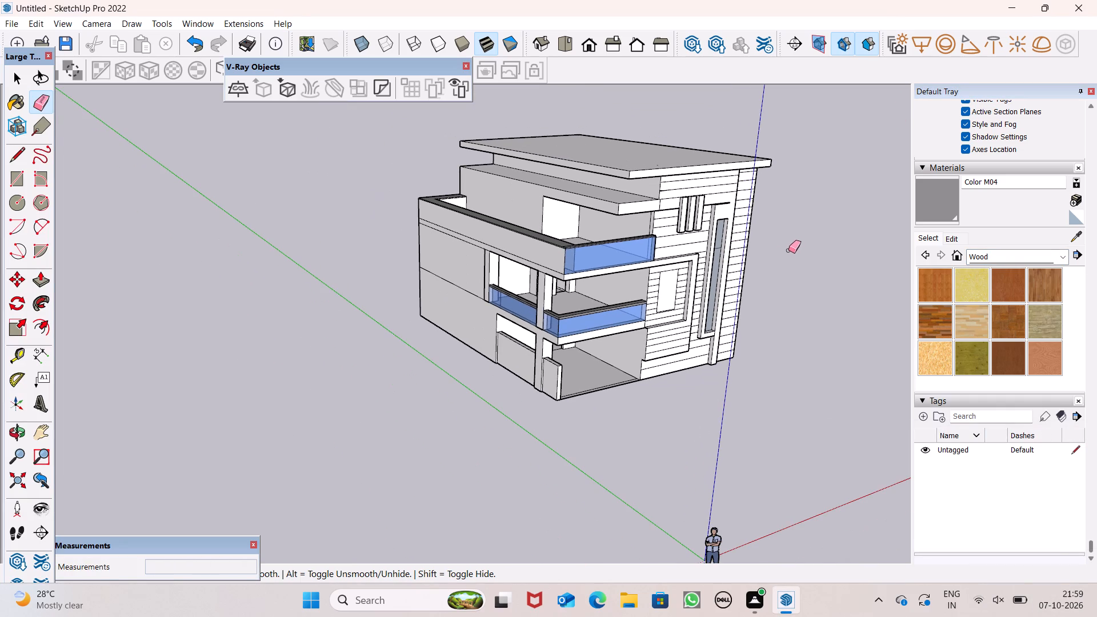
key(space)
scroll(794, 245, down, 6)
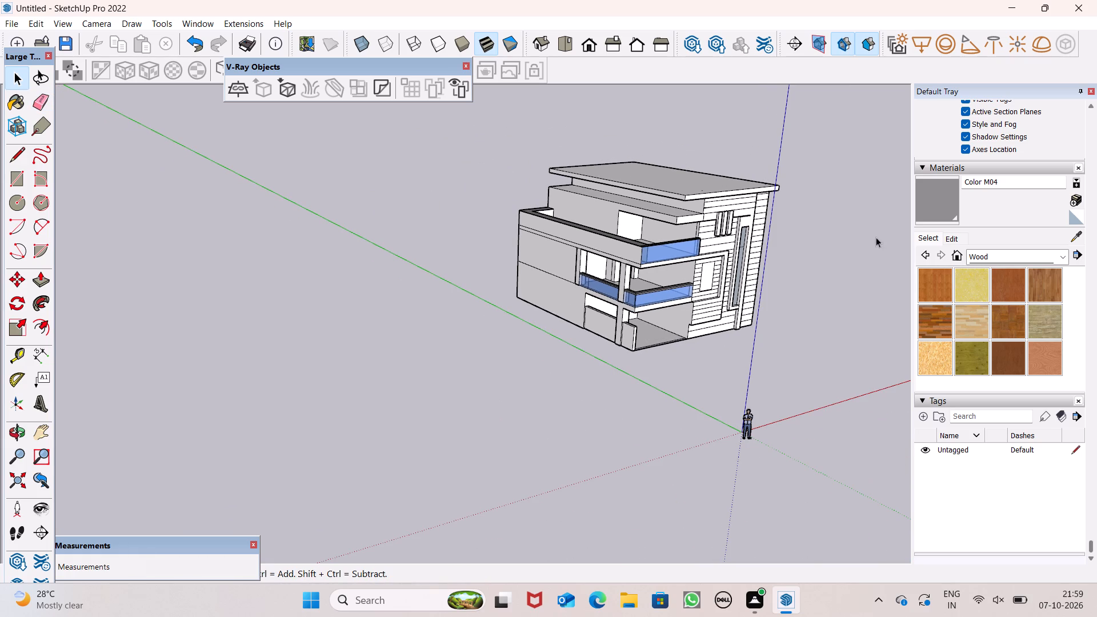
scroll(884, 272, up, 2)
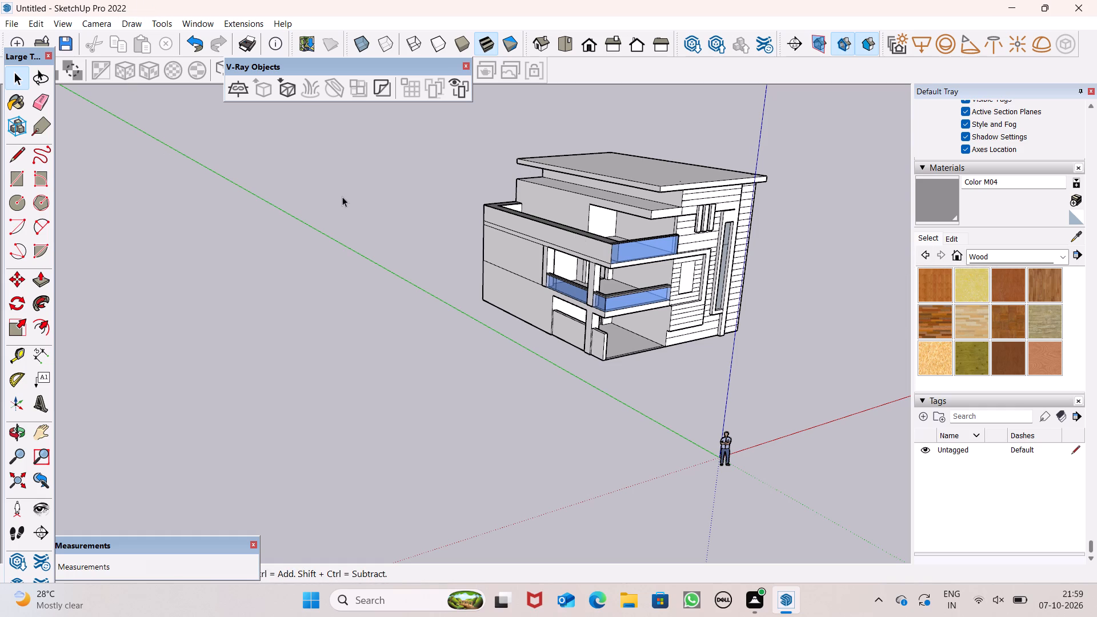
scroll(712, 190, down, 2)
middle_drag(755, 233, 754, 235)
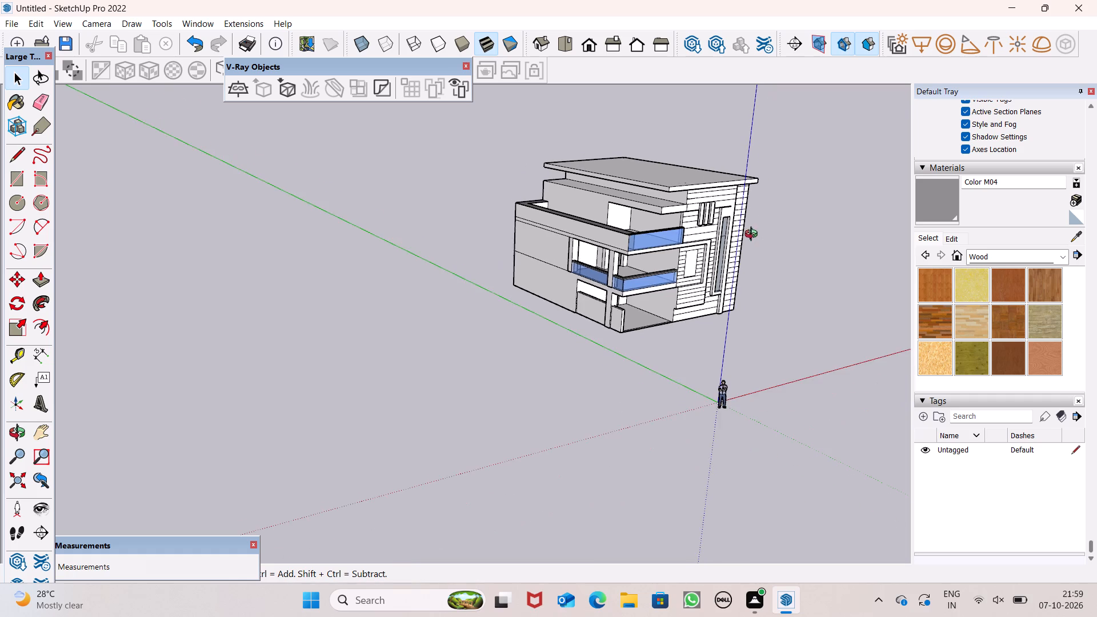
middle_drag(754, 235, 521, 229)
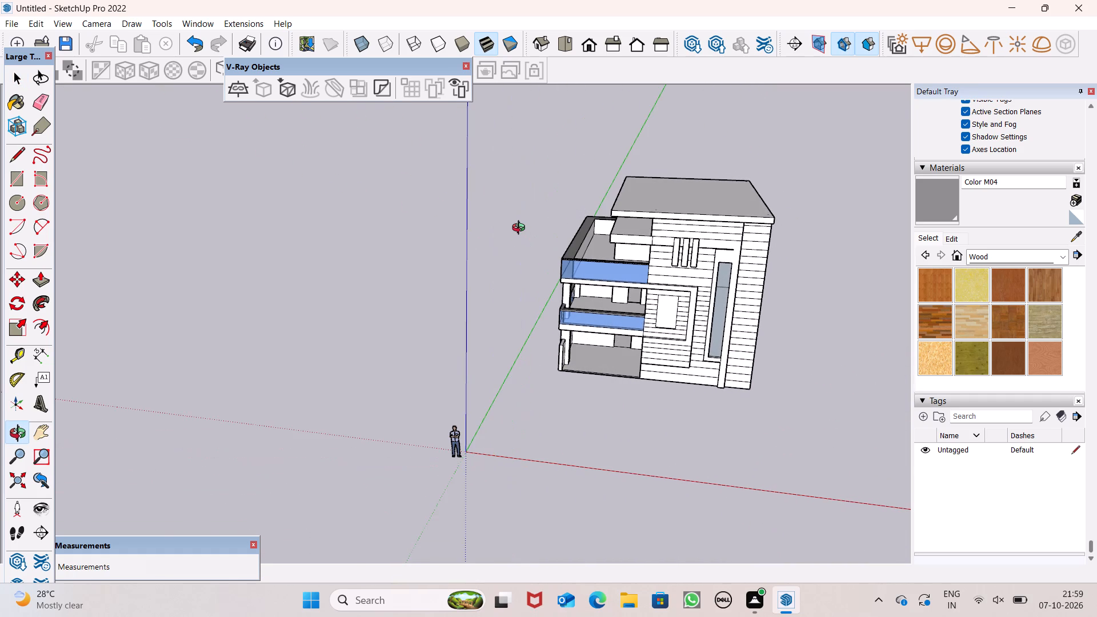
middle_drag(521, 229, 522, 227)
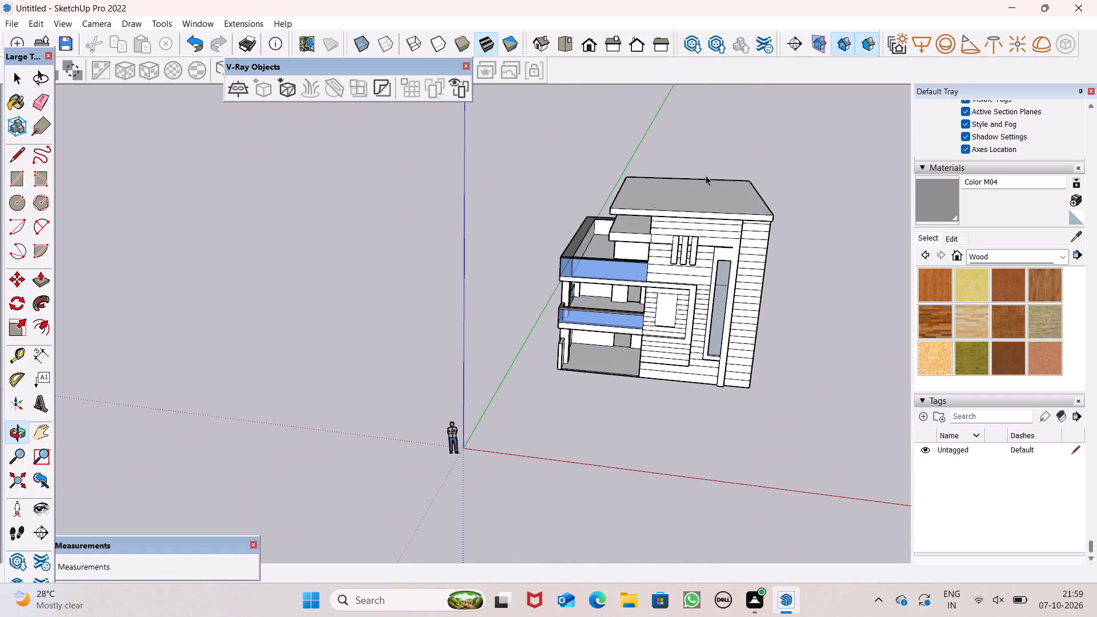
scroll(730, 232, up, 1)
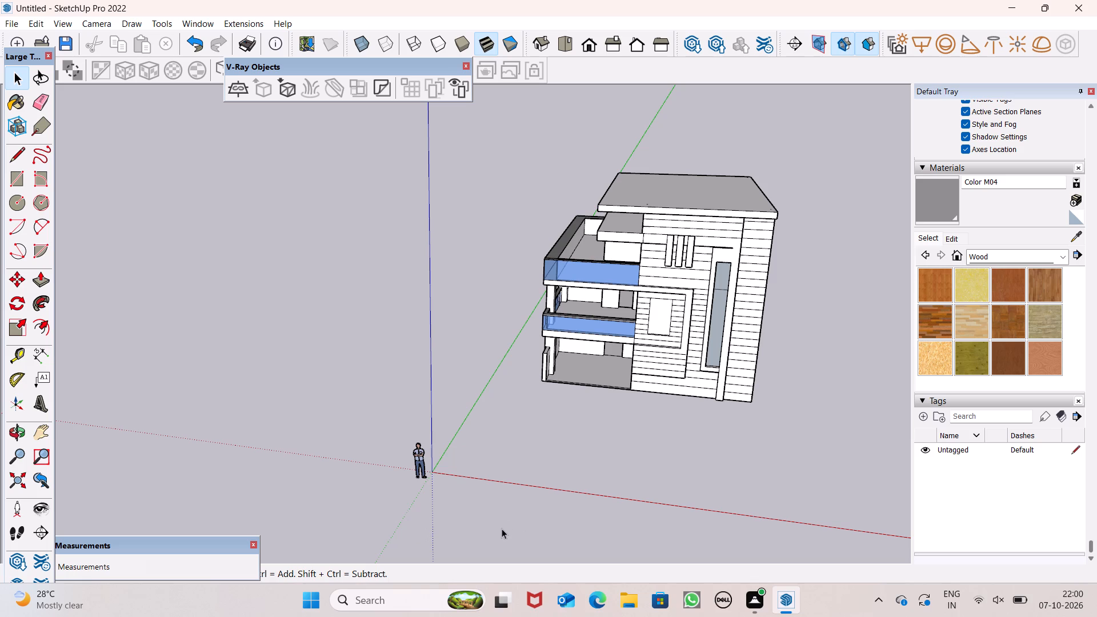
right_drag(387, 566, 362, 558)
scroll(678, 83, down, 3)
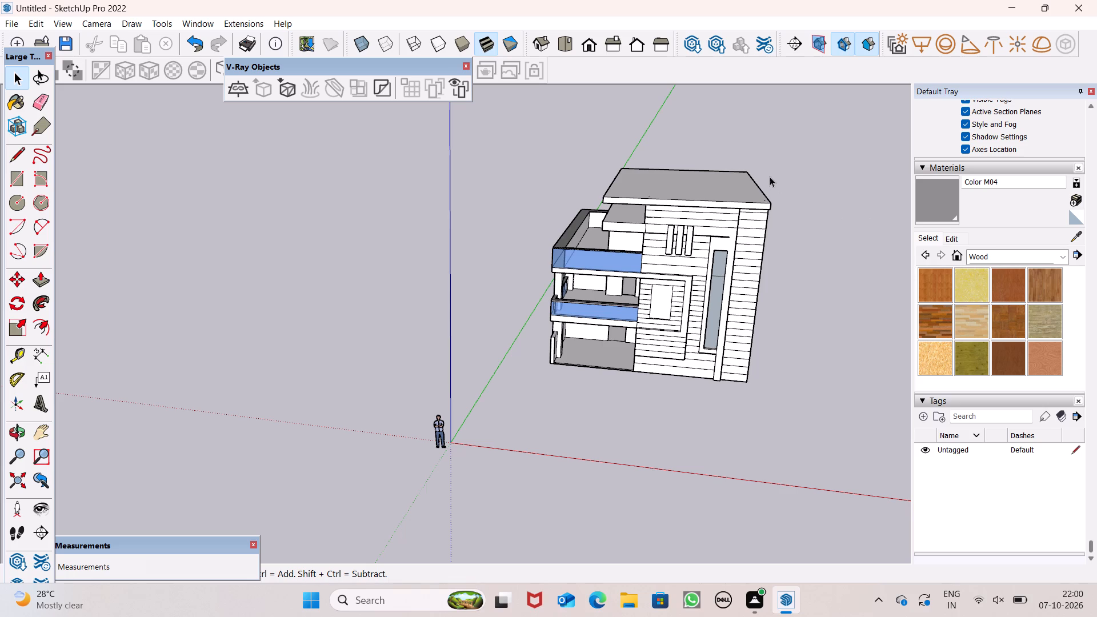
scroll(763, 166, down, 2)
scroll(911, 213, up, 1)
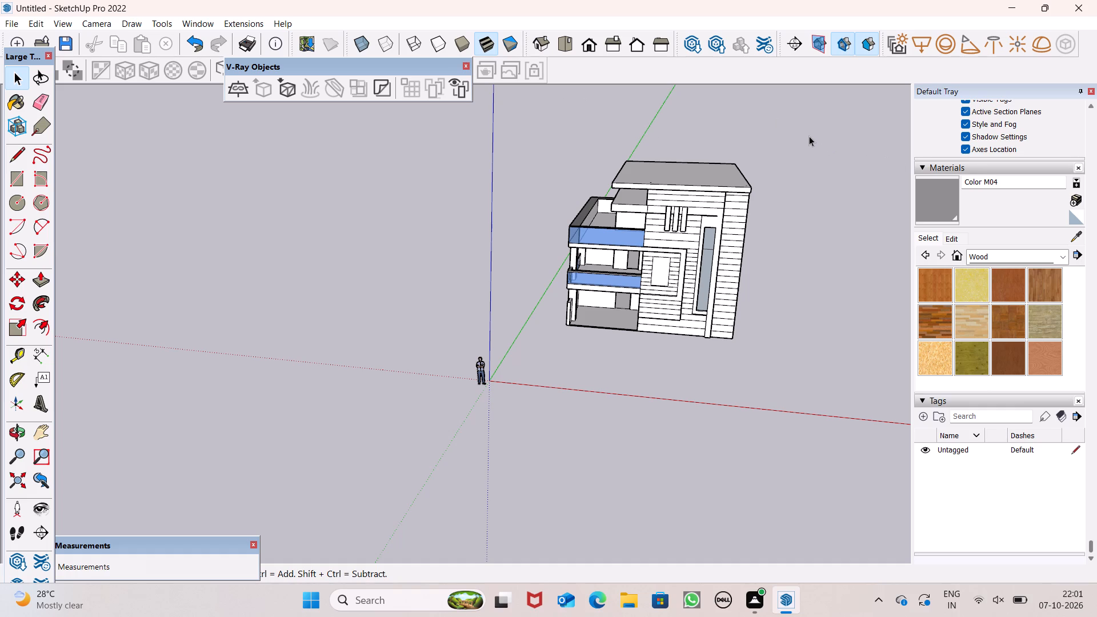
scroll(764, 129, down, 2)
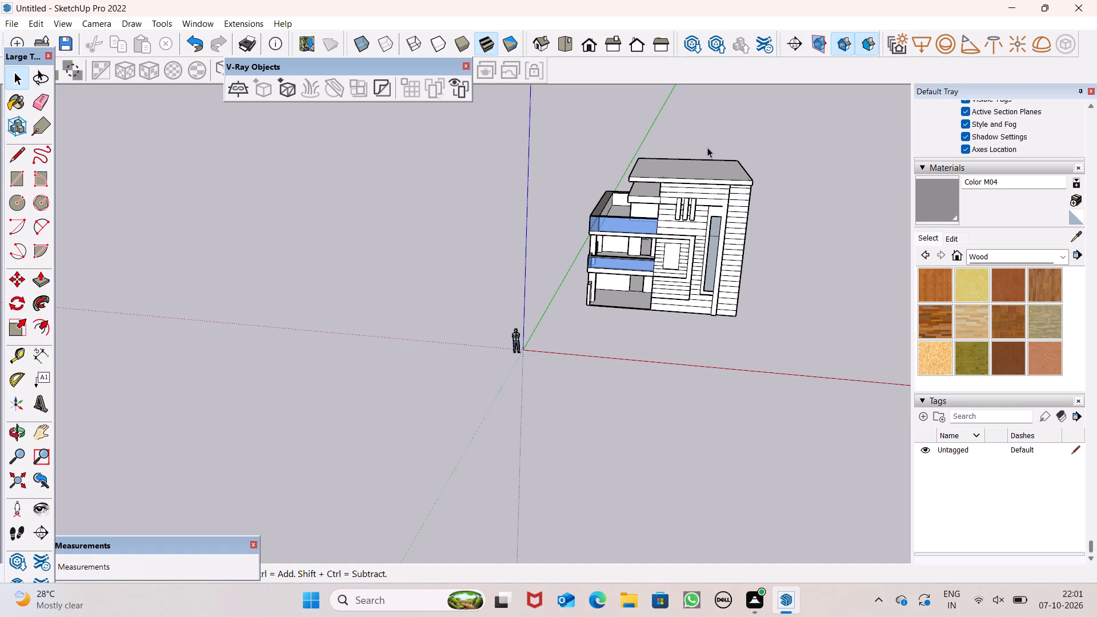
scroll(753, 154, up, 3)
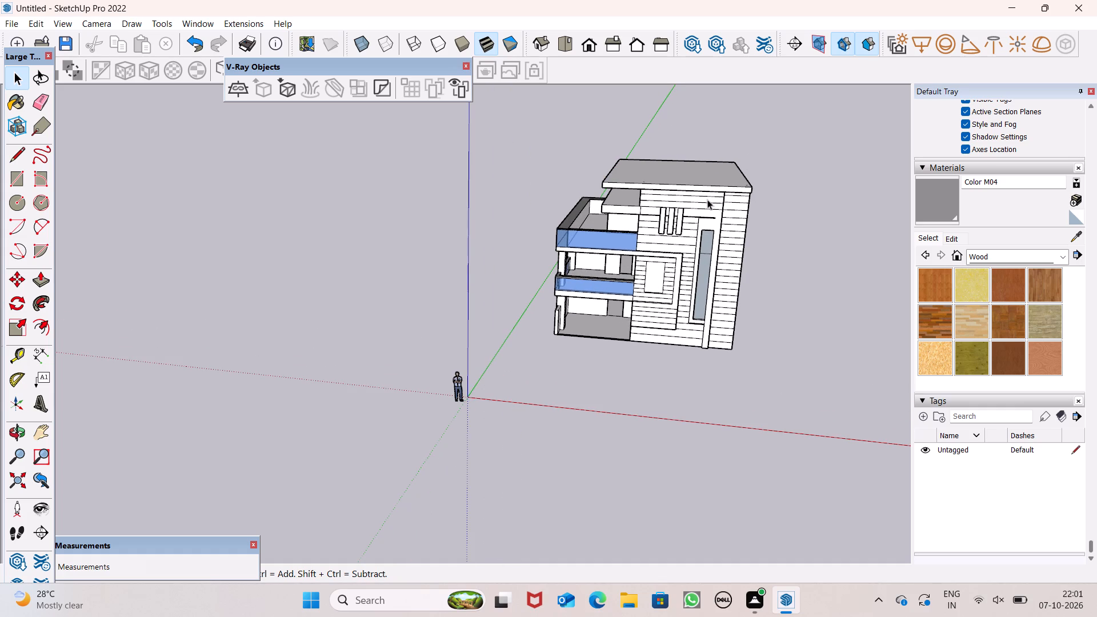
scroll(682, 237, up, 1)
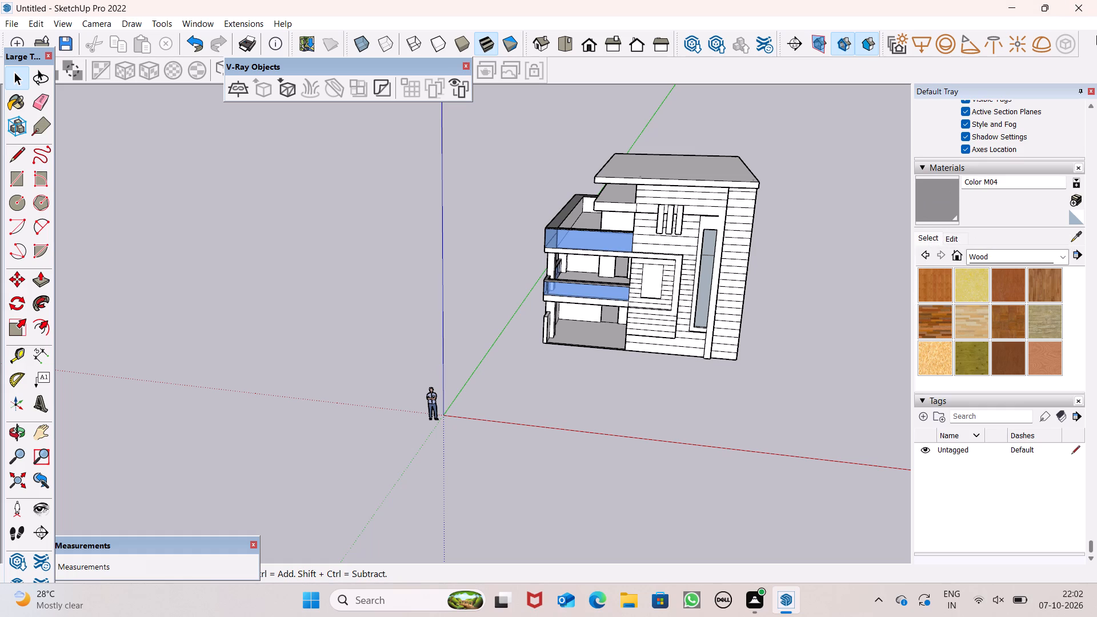
Examine the house's clad façade, roof slabs and balconies from the front and from above.
scroll(1096, 77, down, 2)
scroll(907, 125, up, 1)
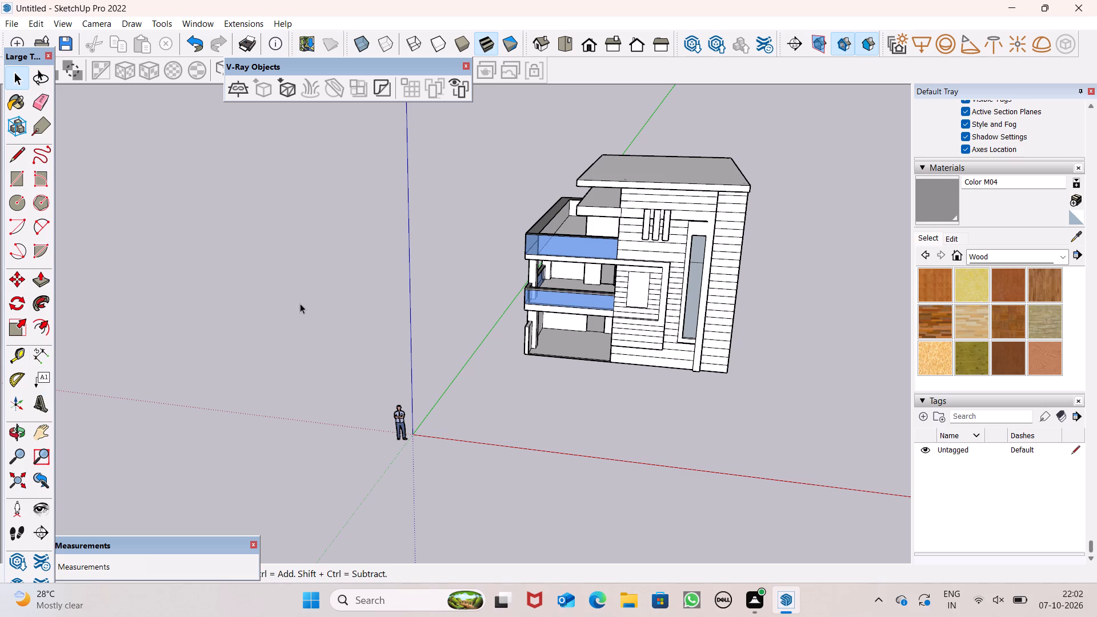
scroll(652, 202, up, 3)
scroll(724, 214, up, 4)
middle_drag(727, 222, 741, 209)
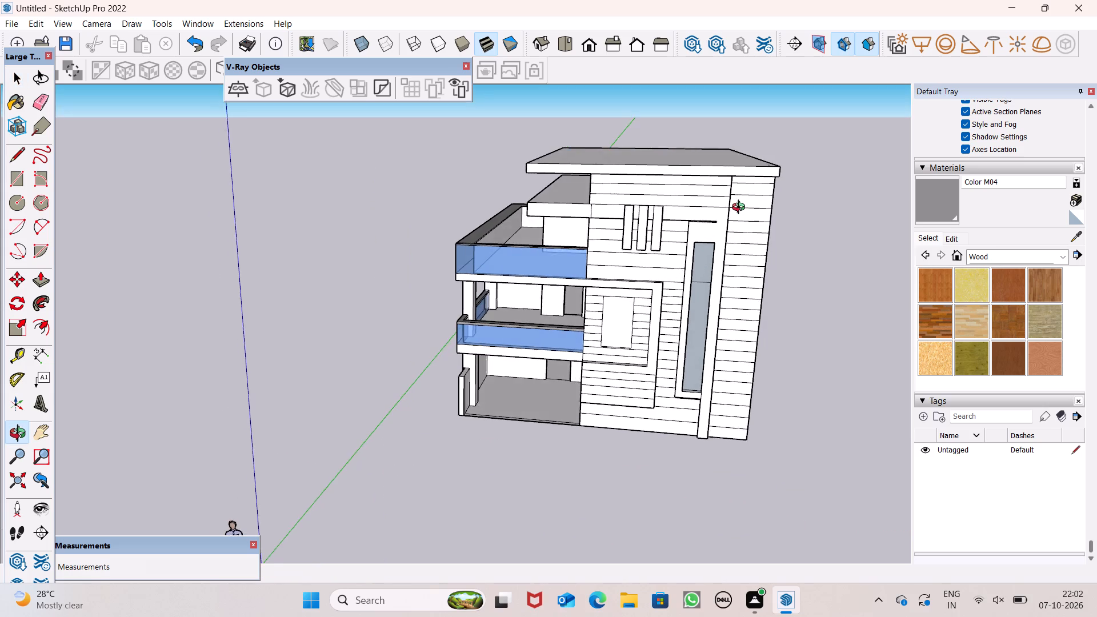
middle_drag(741, 209, 742, 225)
scroll(738, 231, up, 1)
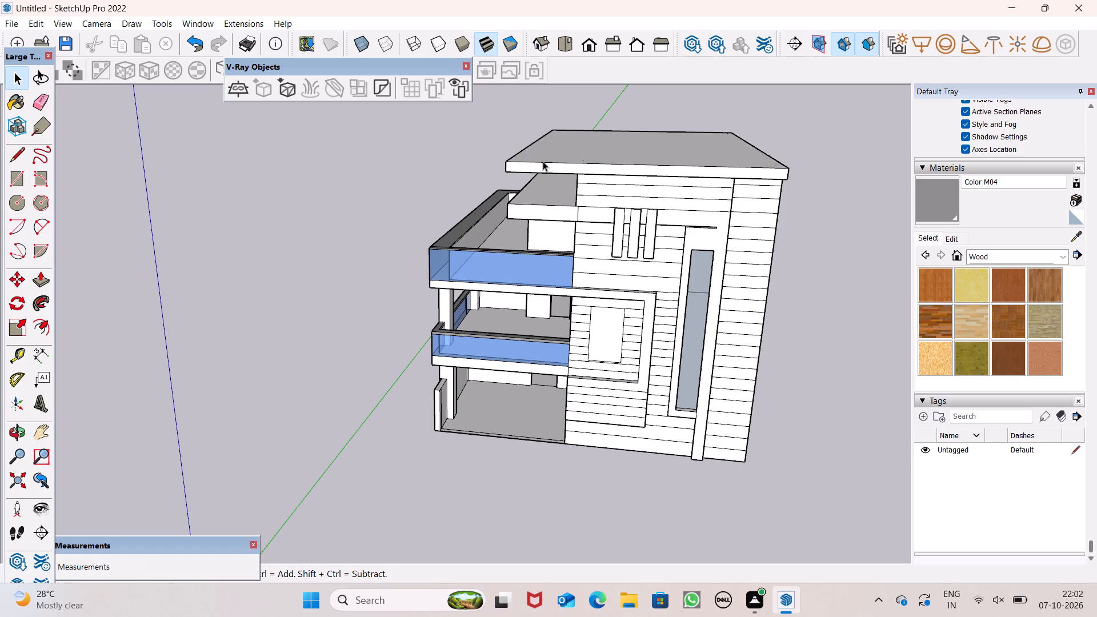
scroll(544, 161, down, 1)
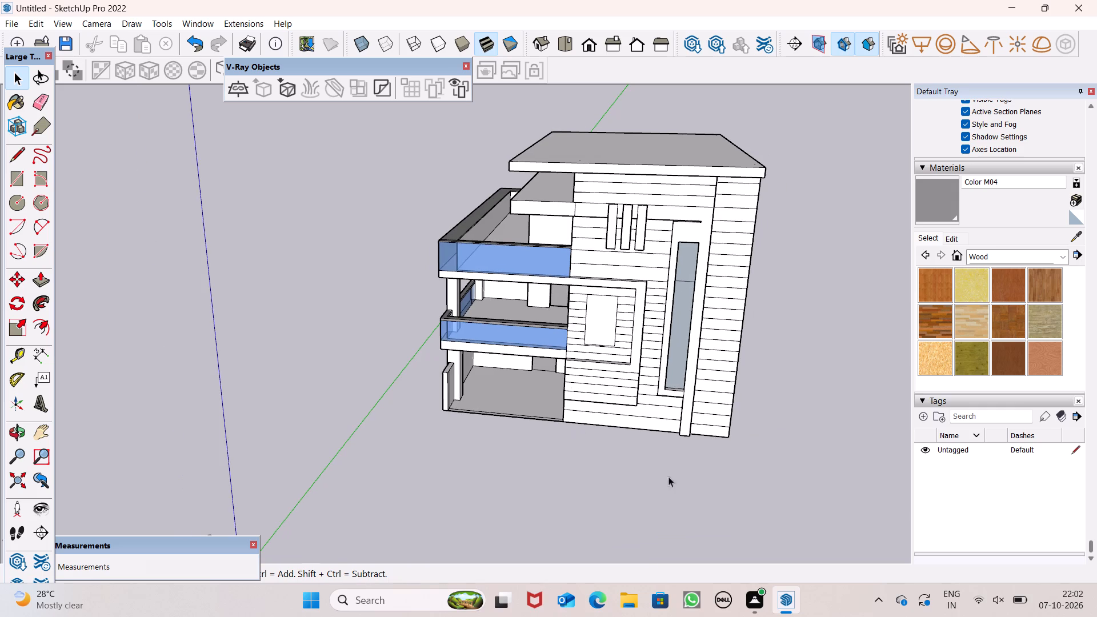
scroll(624, 407, down, 7)
scroll(625, 411, up, 4)
scroll(565, 334, up, 4)
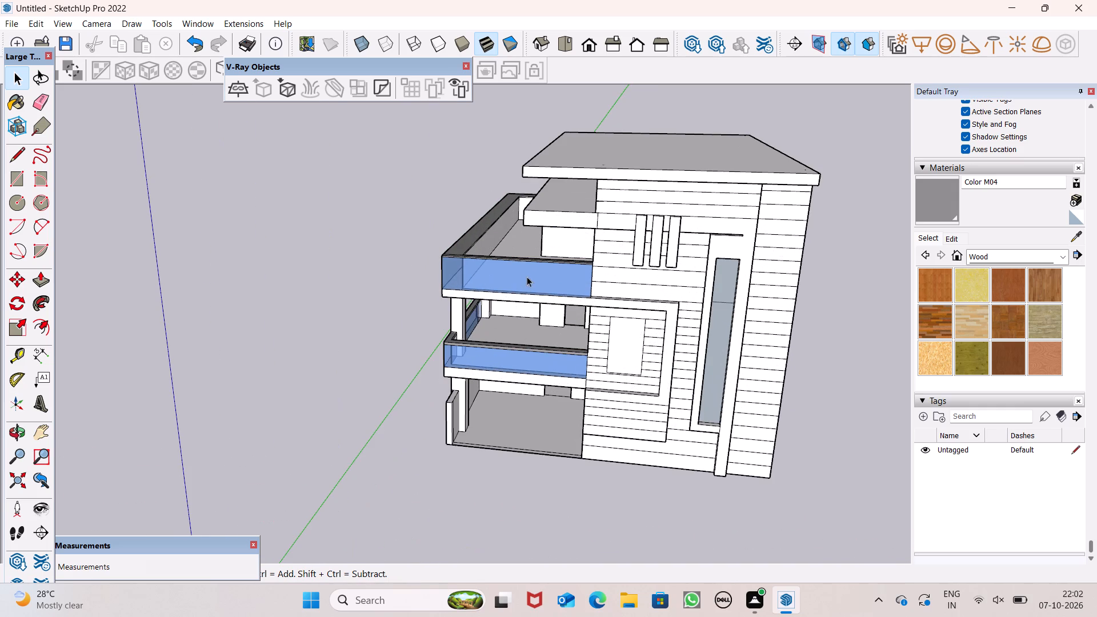
scroll(529, 280, up, 1)
middle_drag(543, 297, 604, 367)
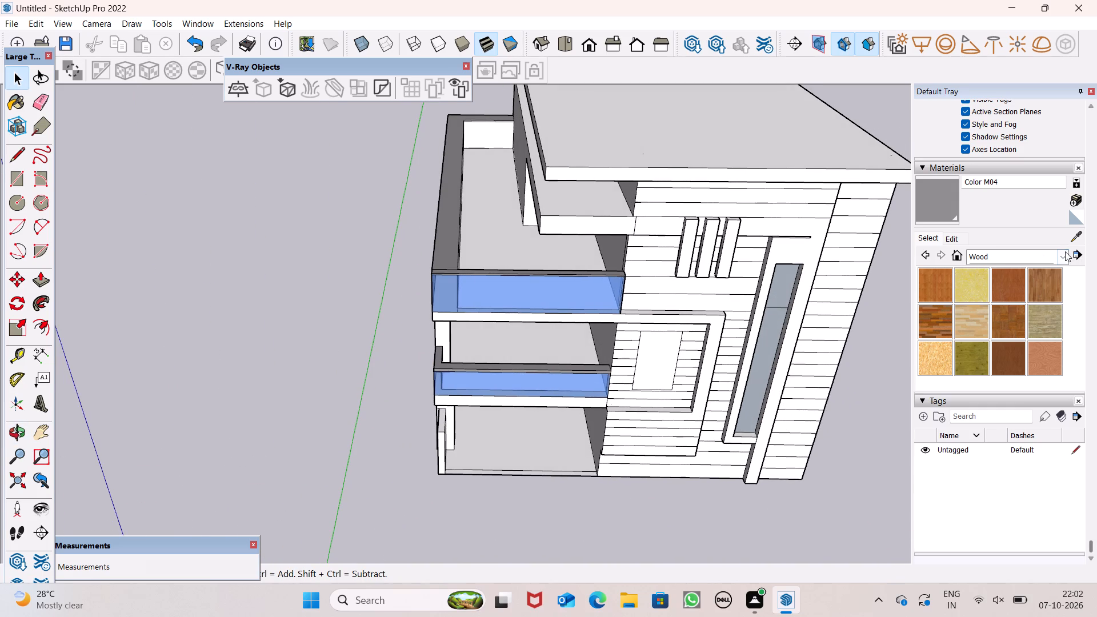
Switch the materials library to the Colors collection.
click(1062, 260)
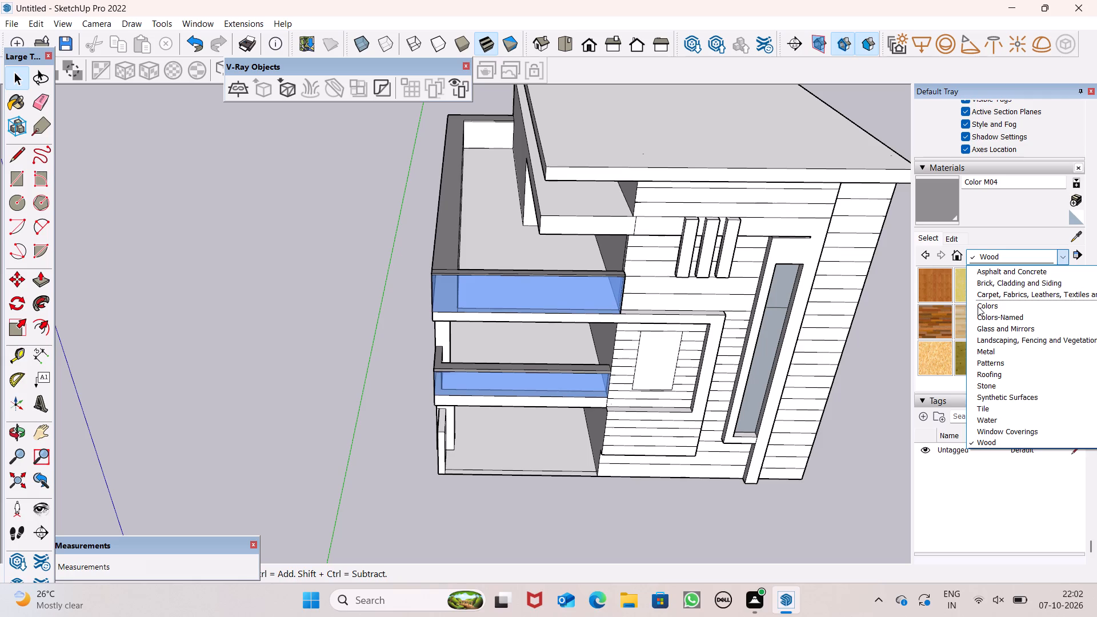
click(1035, 309)
Look through the yellow, green, cyan, blue and pink swatches of the Colors collection for a trim colour.
scroll(995, 318, down, 5)
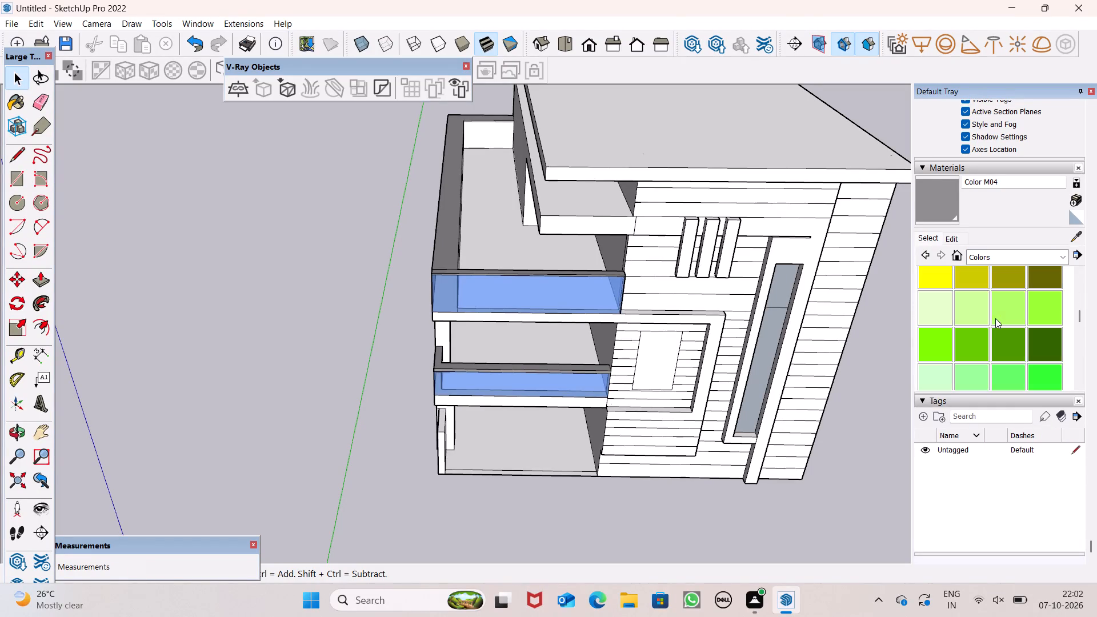
scroll(995, 318, down, 2)
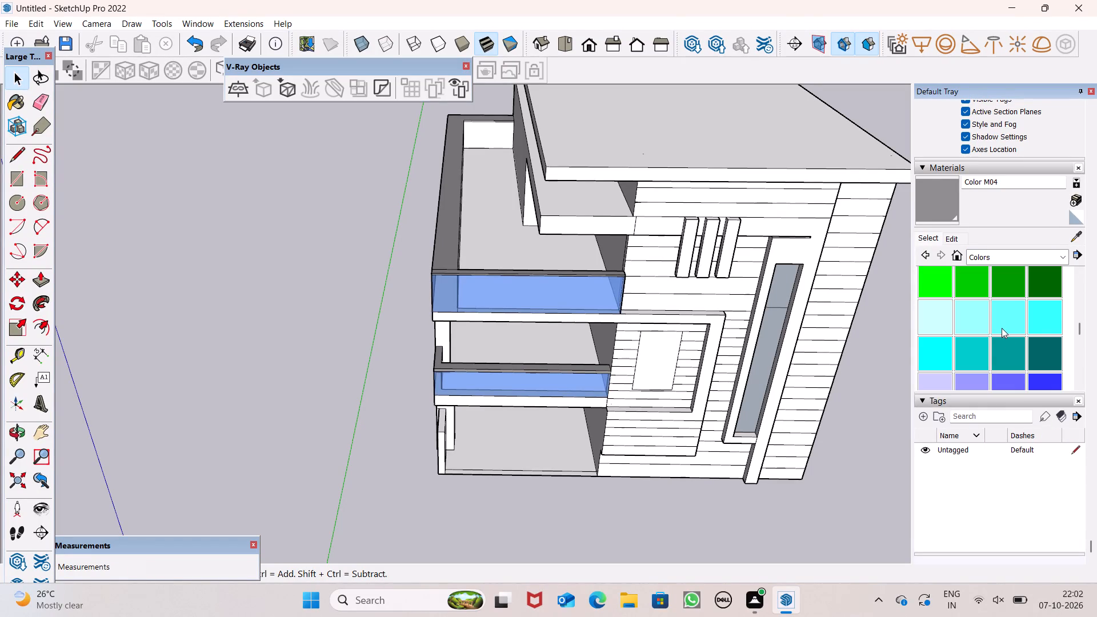
scroll(983, 316, up, 1)
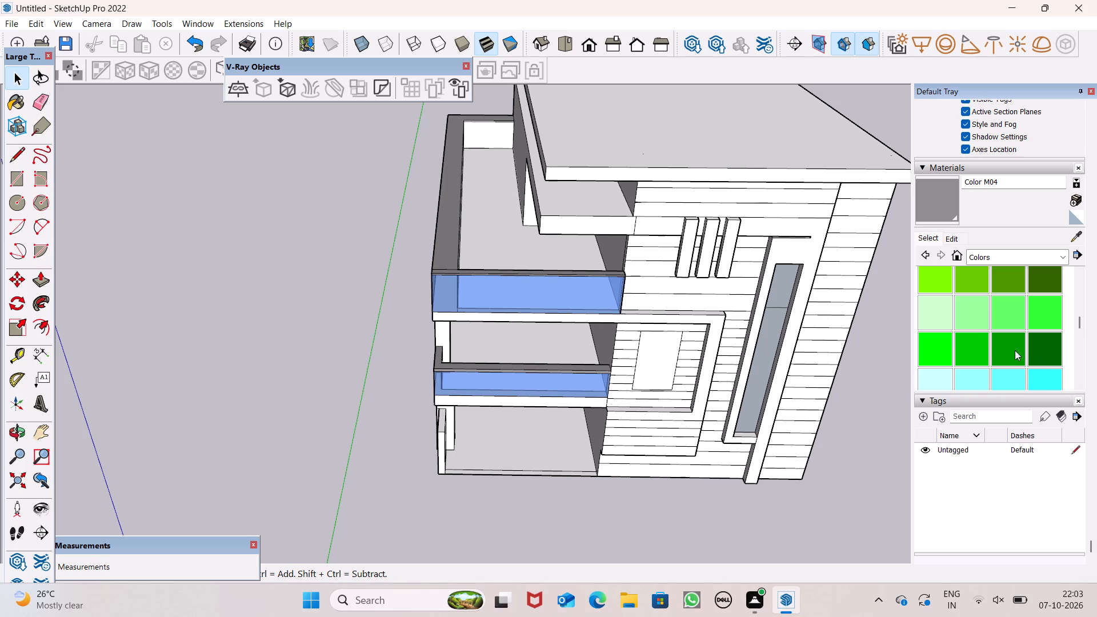
scroll(1001, 338, down, 2)
scroll(999, 340, up, 2)
scroll(986, 330, down, 2)
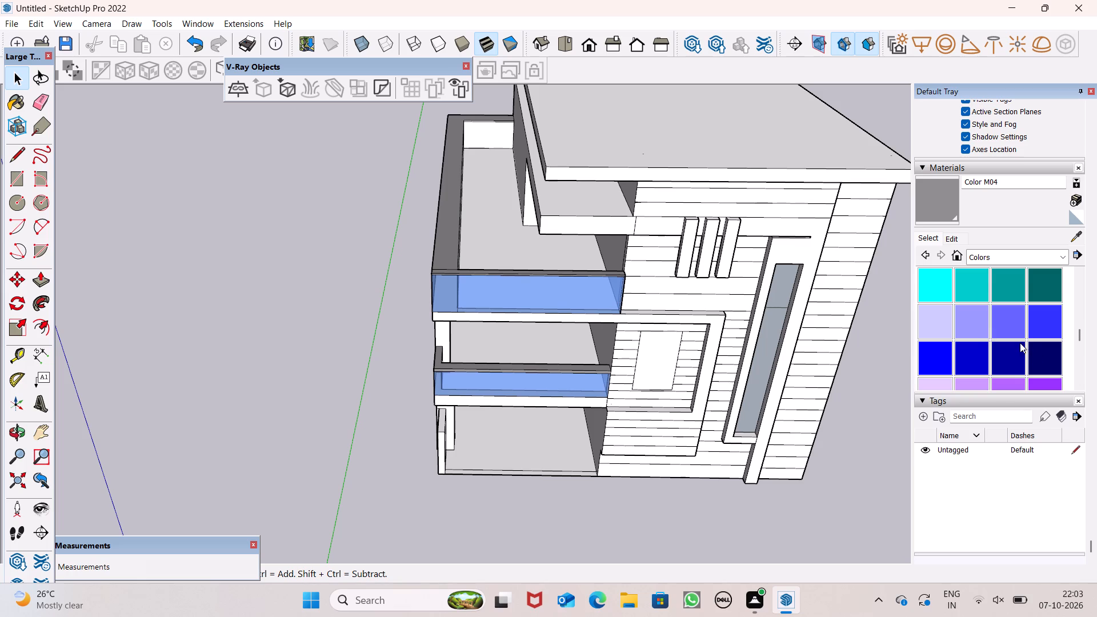
scroll(1010, 338, up, 3)
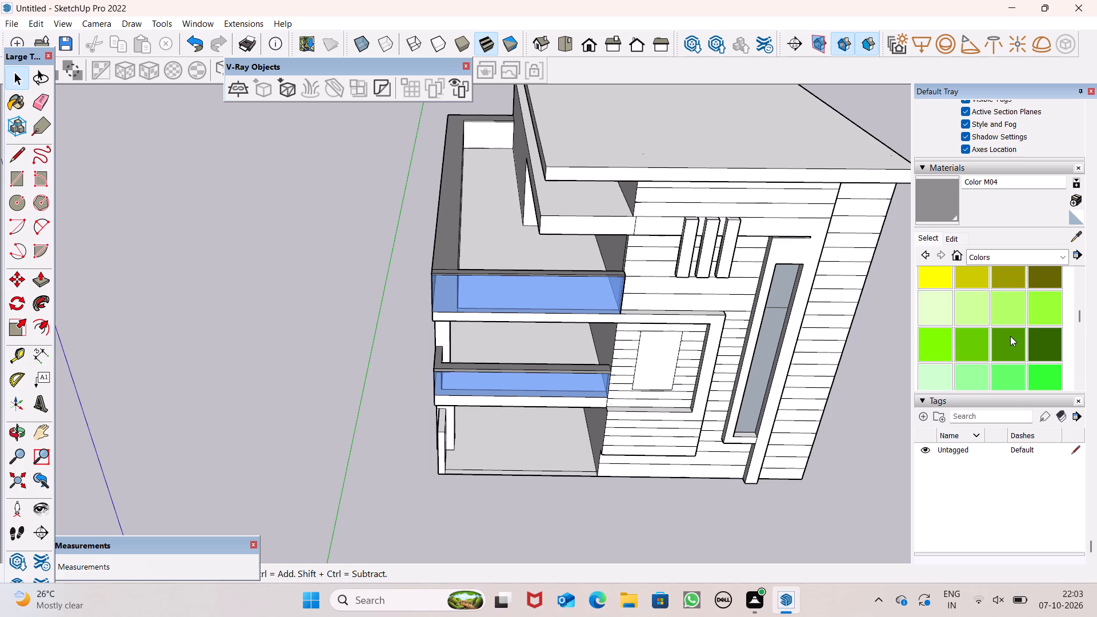
scroll(985, 331, up, 2)
scroll(987, 330, down, 2)
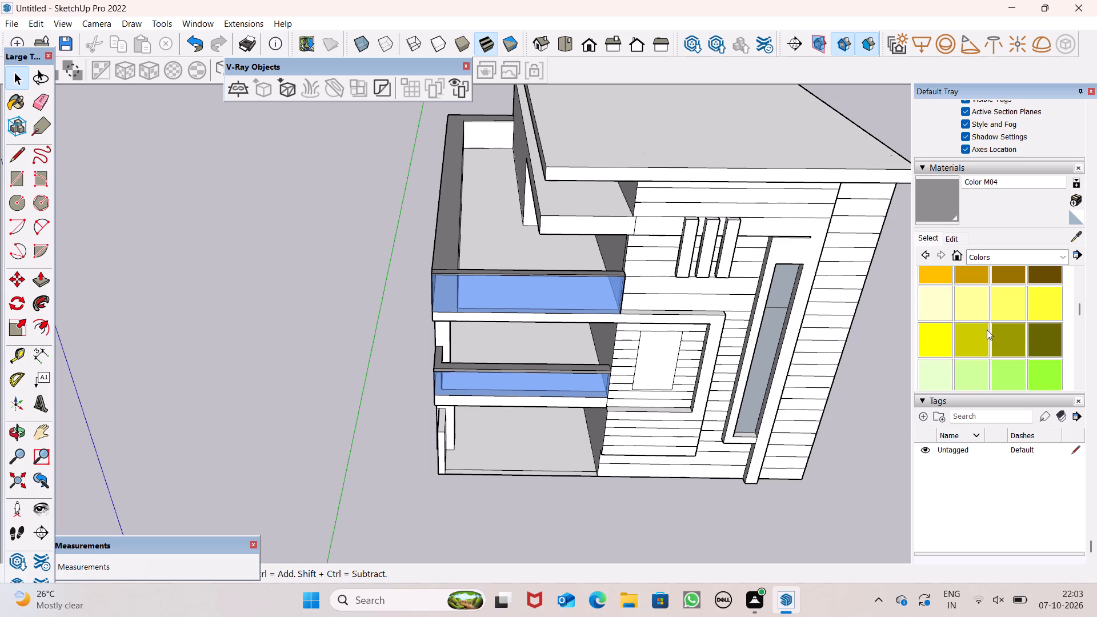
scroll(987, 330, down, 2)
scroll(990, 335, up, 1)
scroll(990, 335, down, 2)
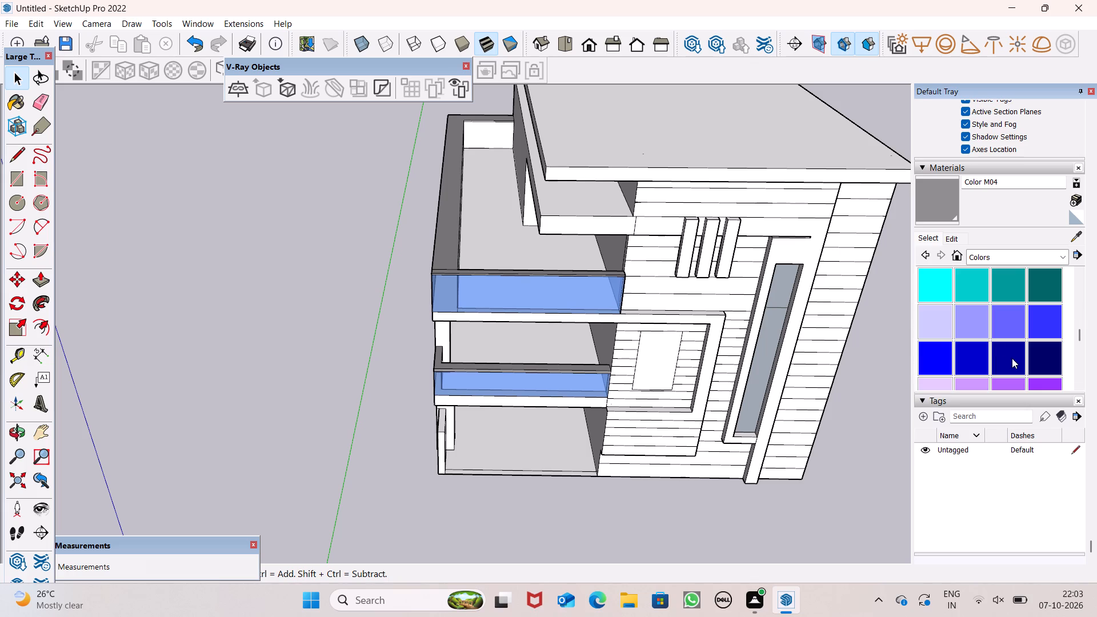
scroll(992, 331, down, 1)
scroll(991, 330, up, 2)
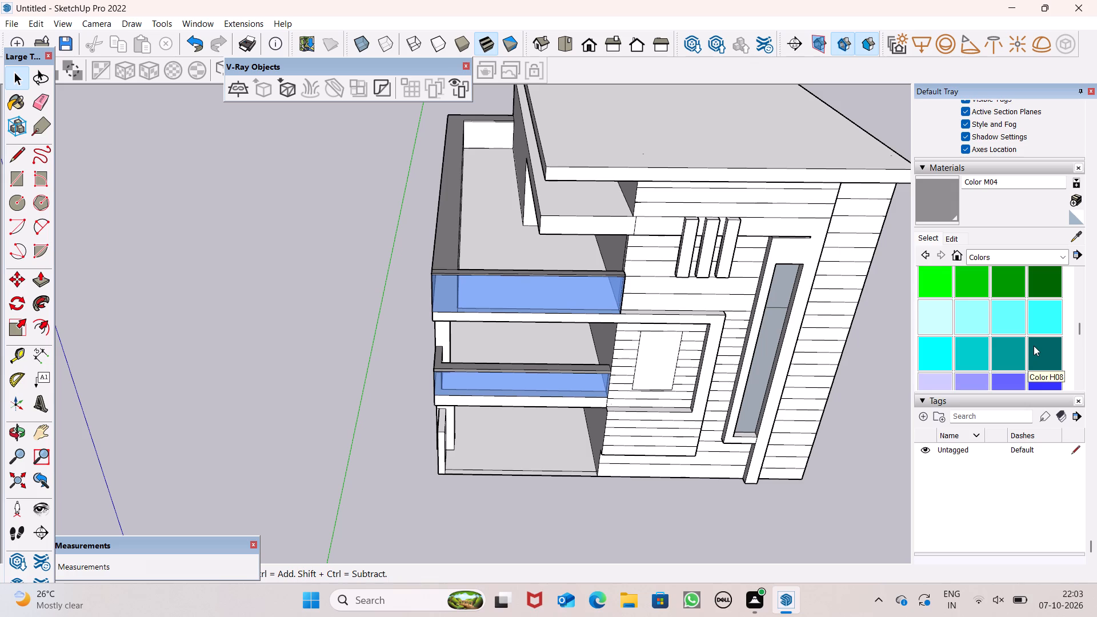
scroll(1020, 336, up, 2)
scroll(1006, 331, down, 1)
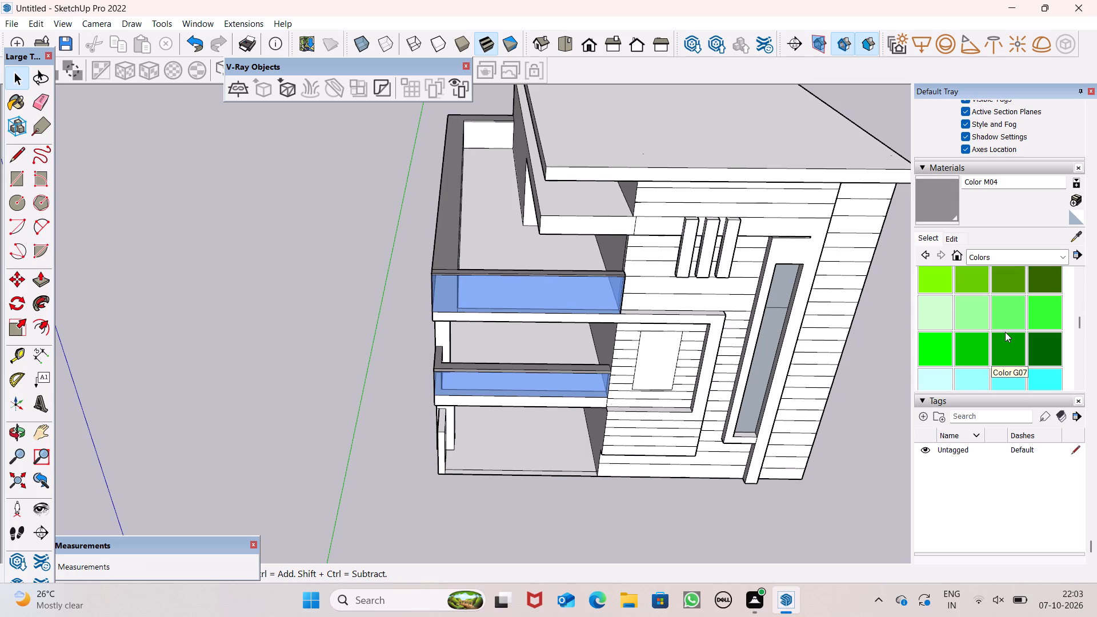
scroll(1000, 336, down, 2)
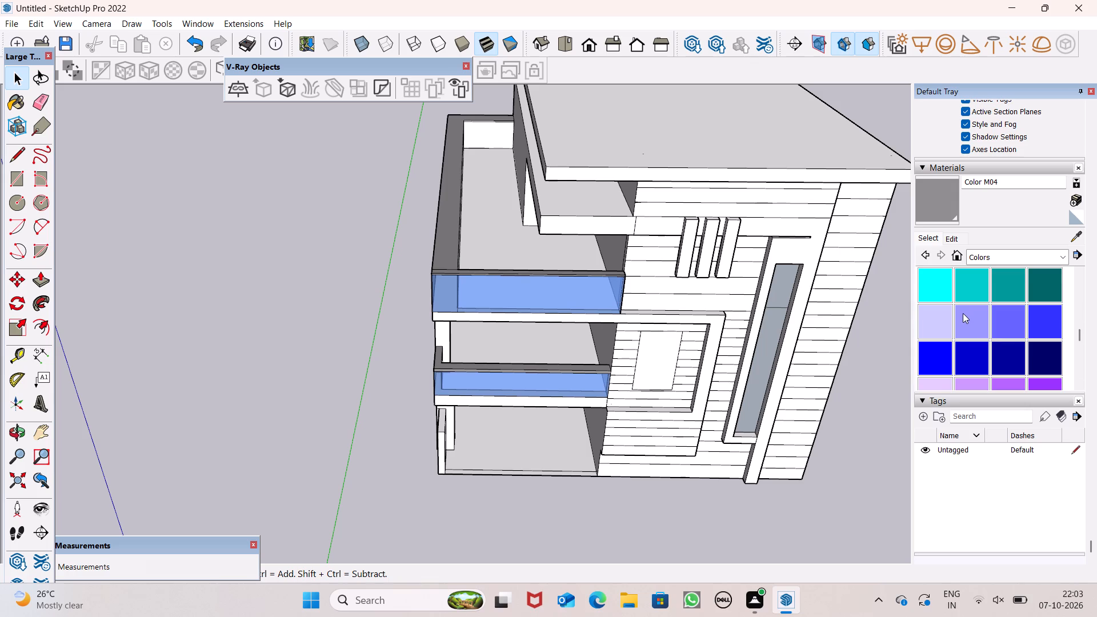
scroll(978, 327, down, 3)
scroll(979, 327, up, 1)
scroll(979, 327, down, 1)
scroll(979, 327, up, 4)
scroll(979, 327, down, 4)
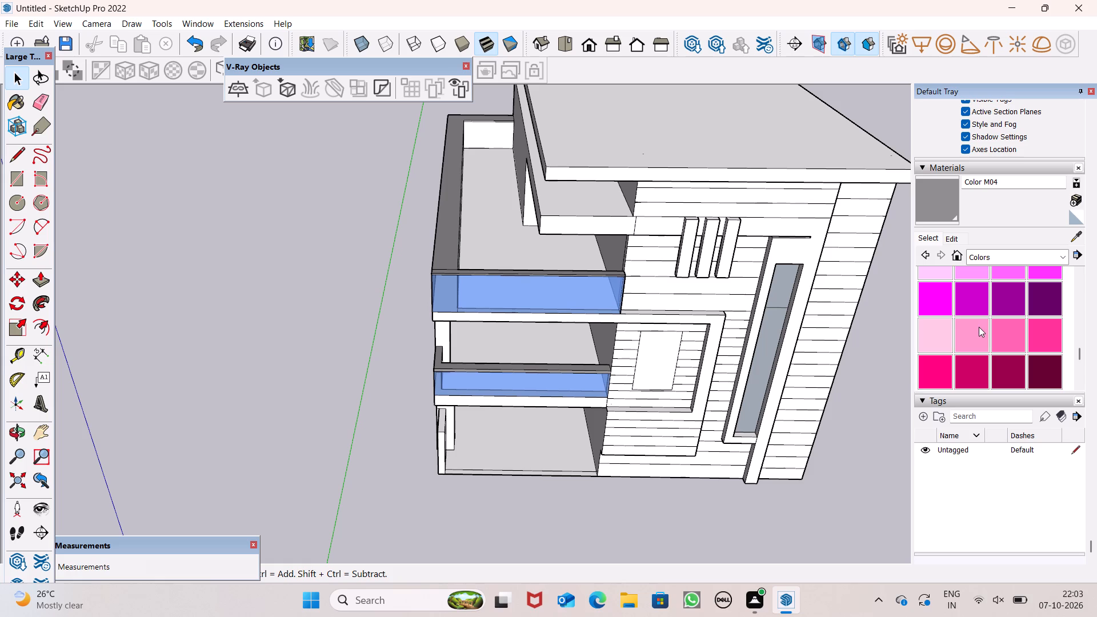
scroll(979, 327, down, 3)
scroll(979, 327, up, 1)
scroll(980, 330, down, 2)
scroll(982, 331, up, 7)
scroll(982, 331, down, 1)
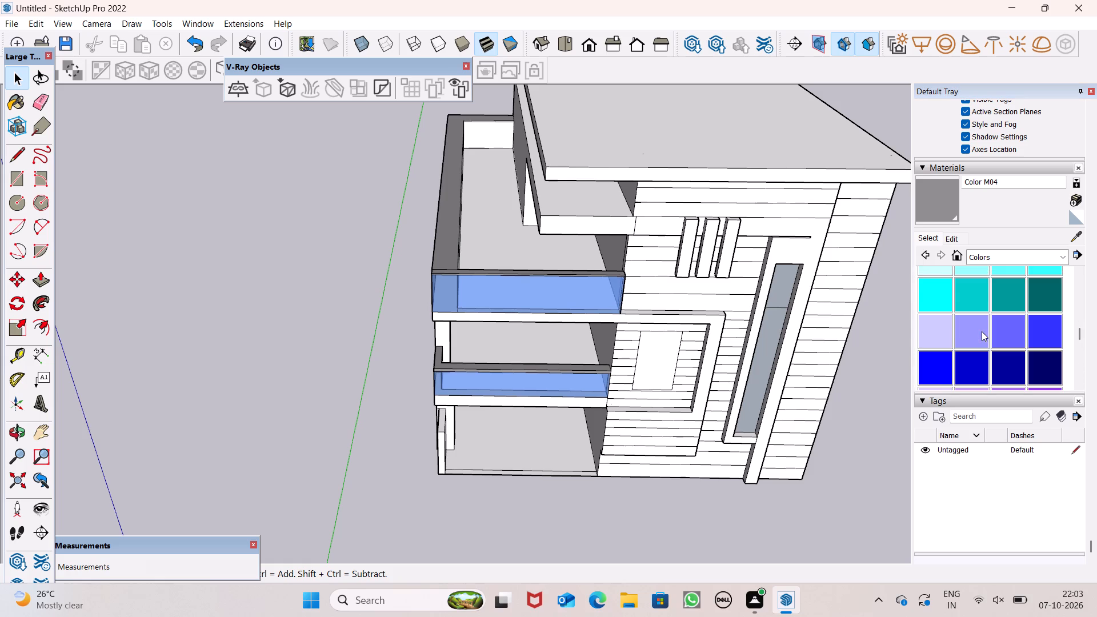
scroll(982, 331, up, 2)
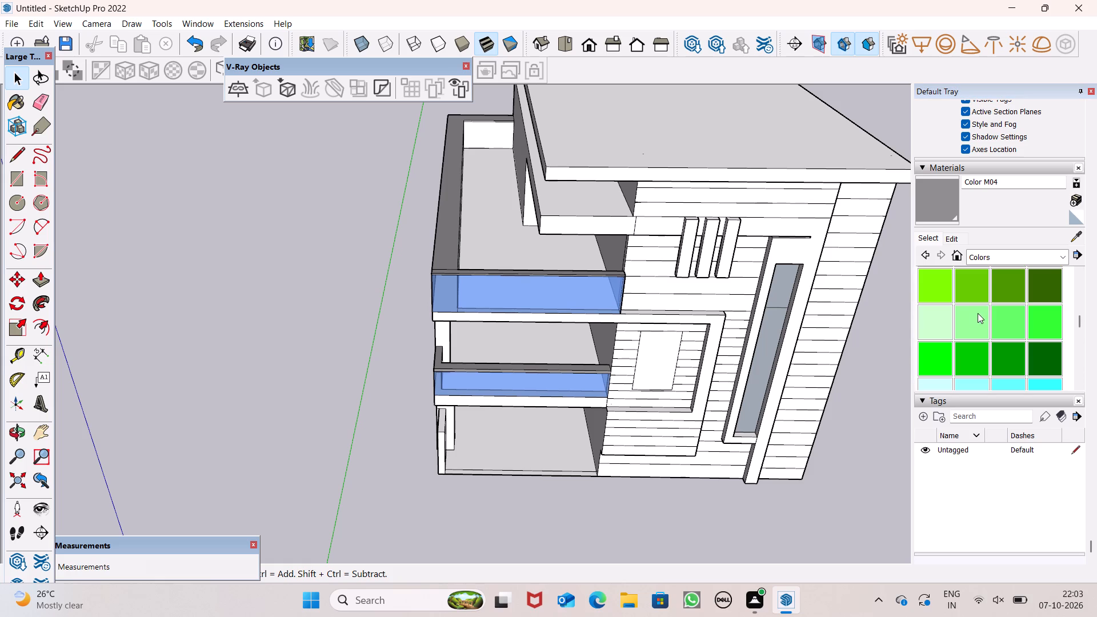
scroll(991, 298, up, 1)
scroll(992, 315, down, 1)
Paint the front edge face of the top roof slab with the light green Color G02.
click(1006, 316)
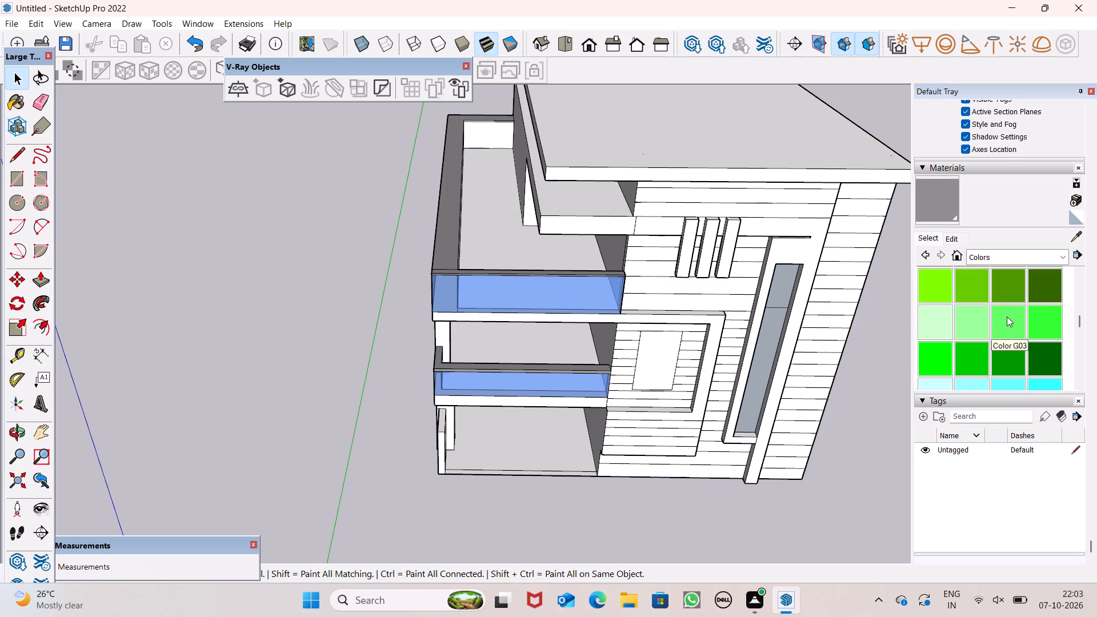
click(971, 326)
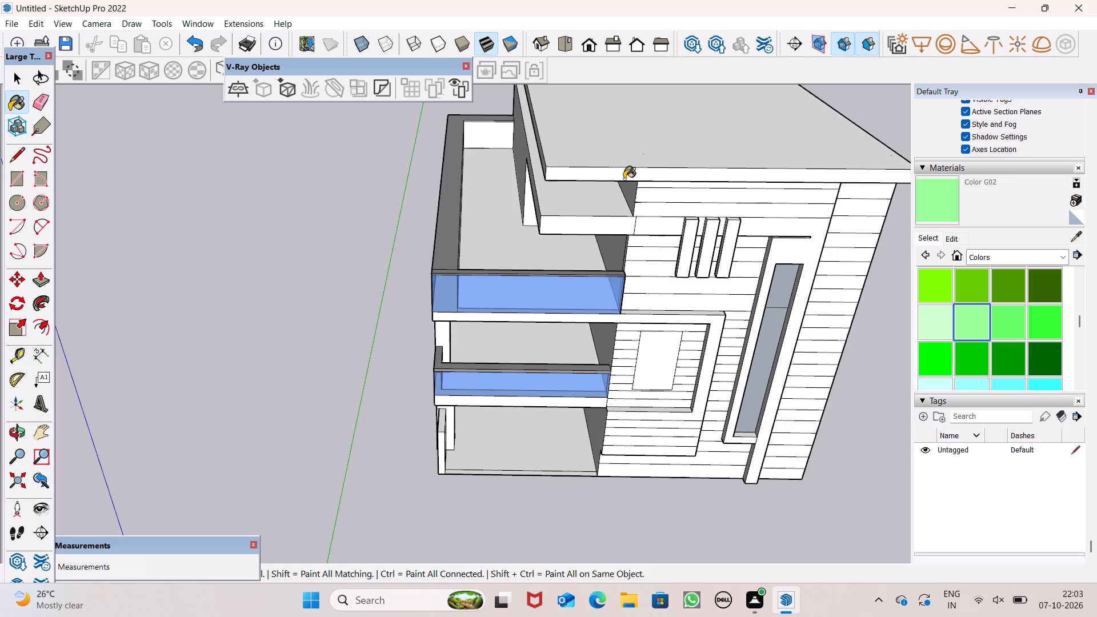
click(624, 178)
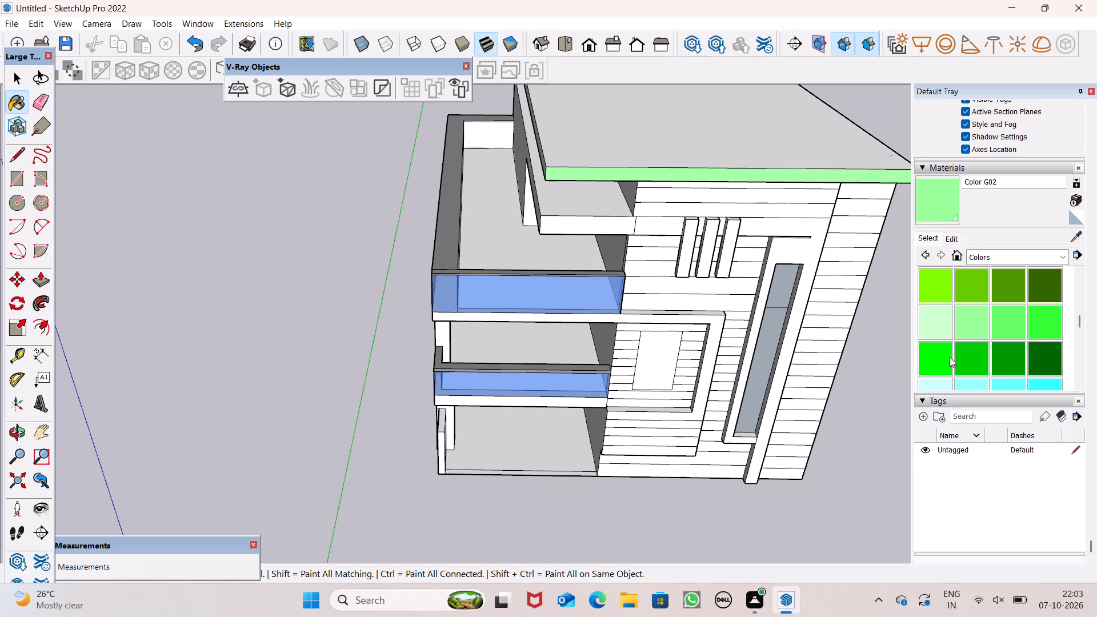
Look through the Colors collection for another swatch beyond the greens.
scroll(968, 343, down, 2)
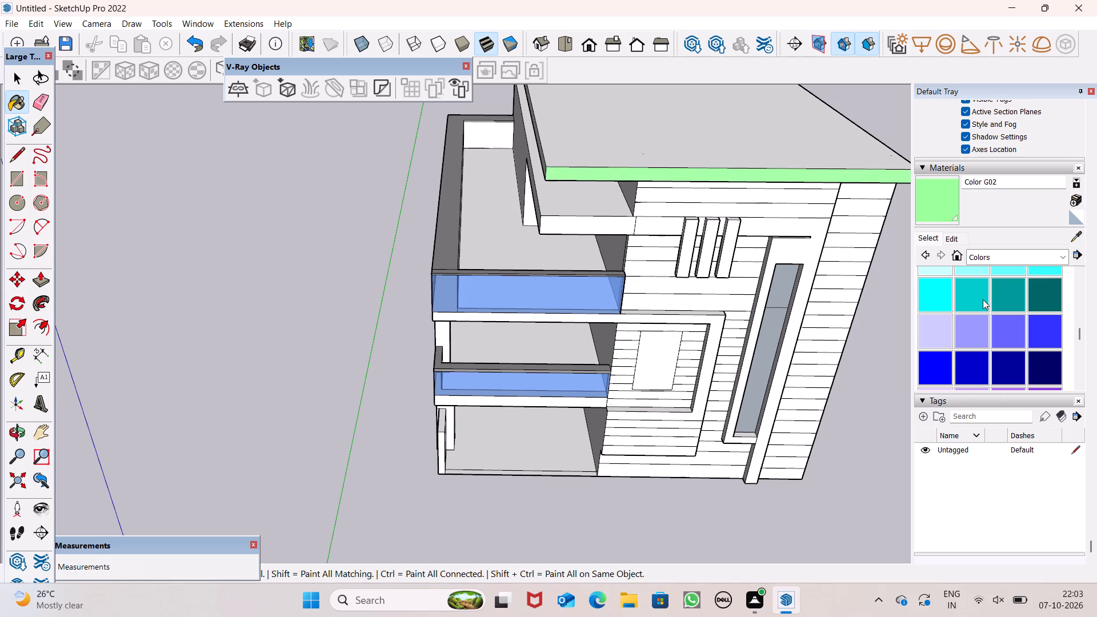
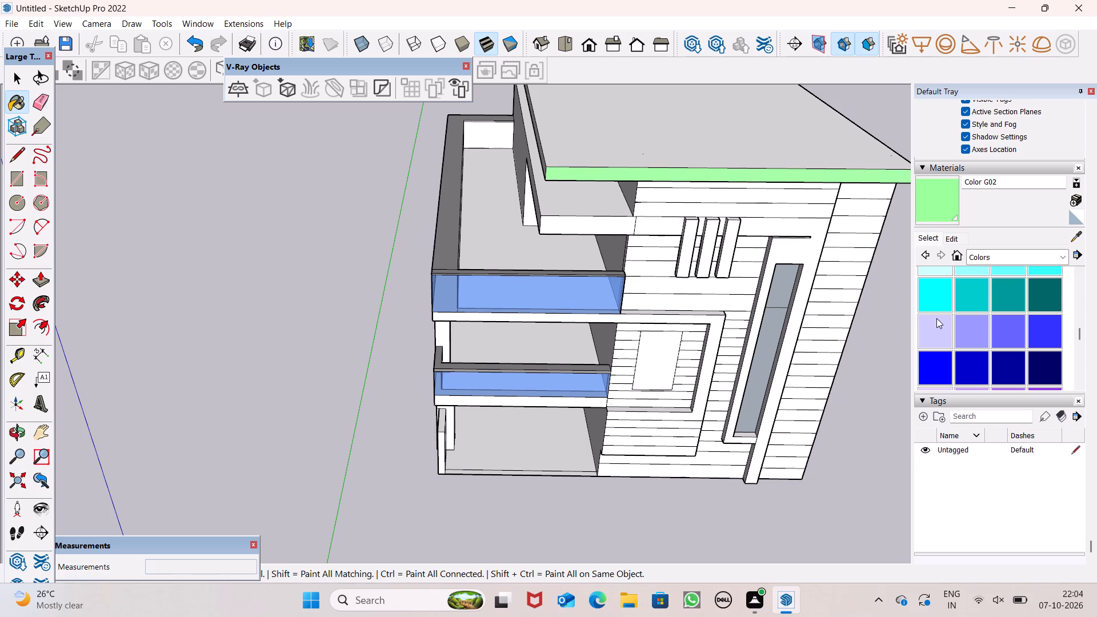
Paint the façade siding strips directly under the top roof slab, down to the band beside the fins, with Color G02.
scroll(937, 318, up, 1)
scroll(974, 286, up, 2)
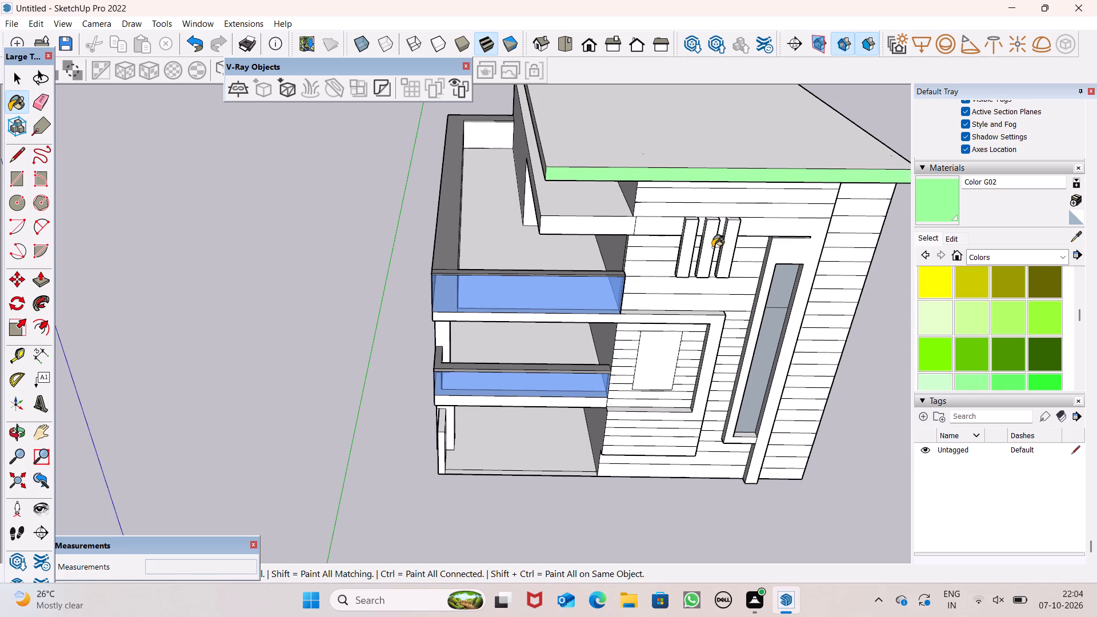
scroll(728, 187, up, 10)
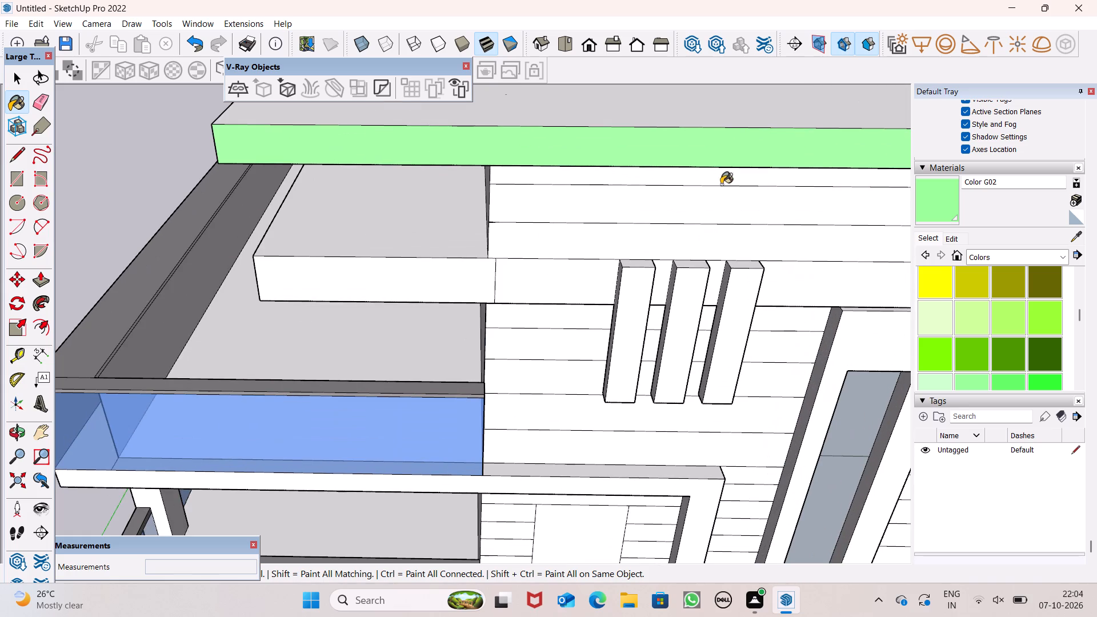
click(721, 181)
click(721, 204)
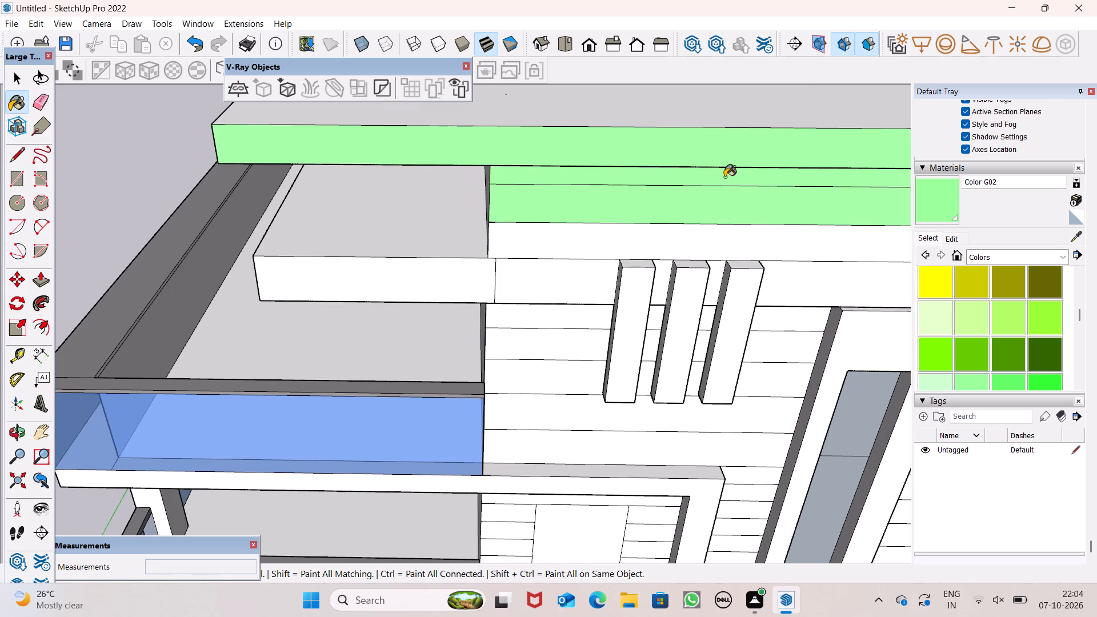
scroll(722, 187, down, 1)
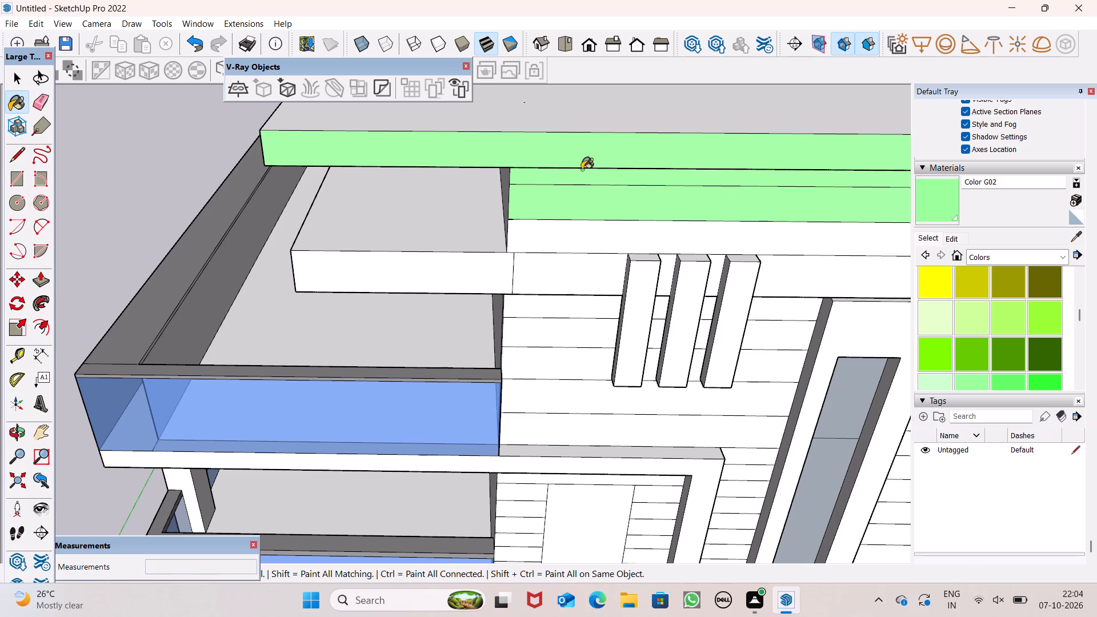
click(571, 241)
click(564, 263)
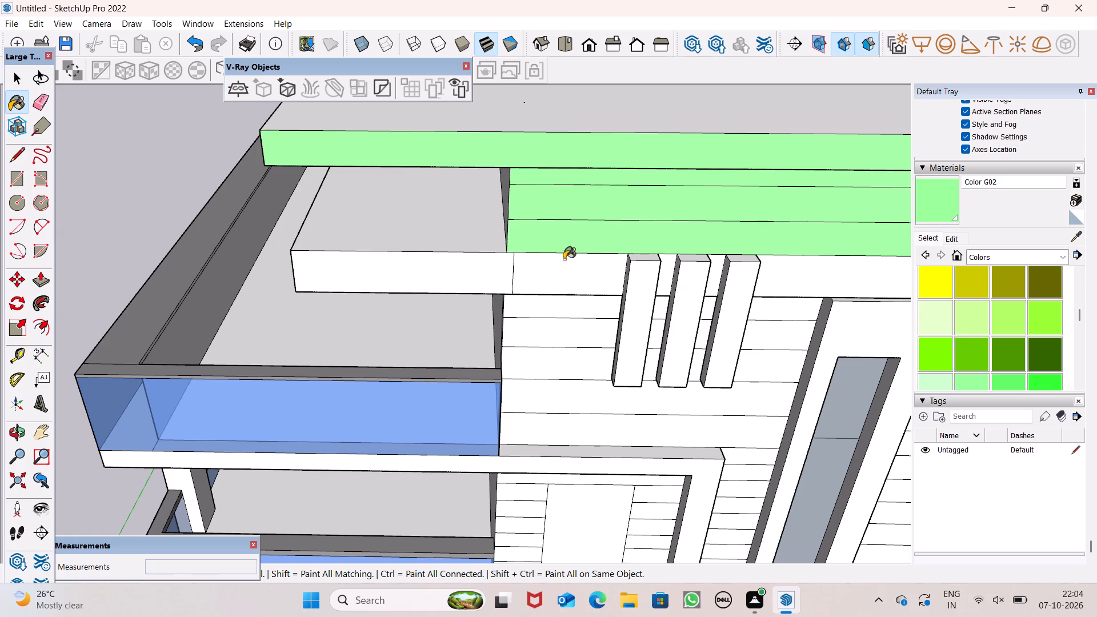
Paint the siding strips behind and below the three vertical fins, down to the upper balcony slab, with Color G02.
scroll(700, 340, up, 1)
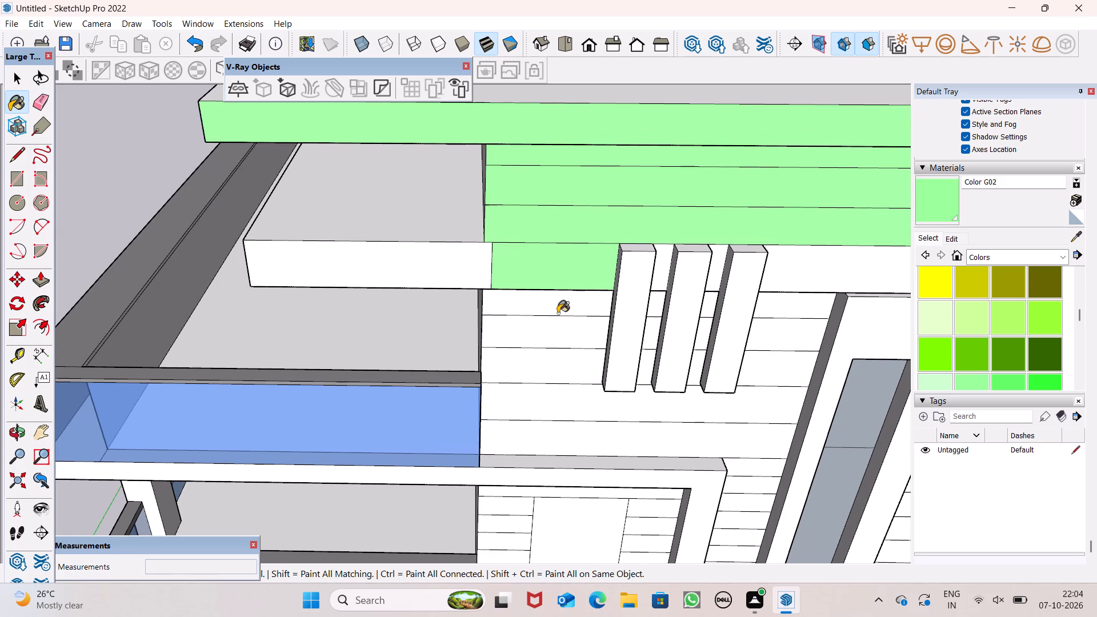
click(558, 313)
click(549, 331)
click(556, 359)
click(556, 380)
click(563, 413)
click(569, 442)
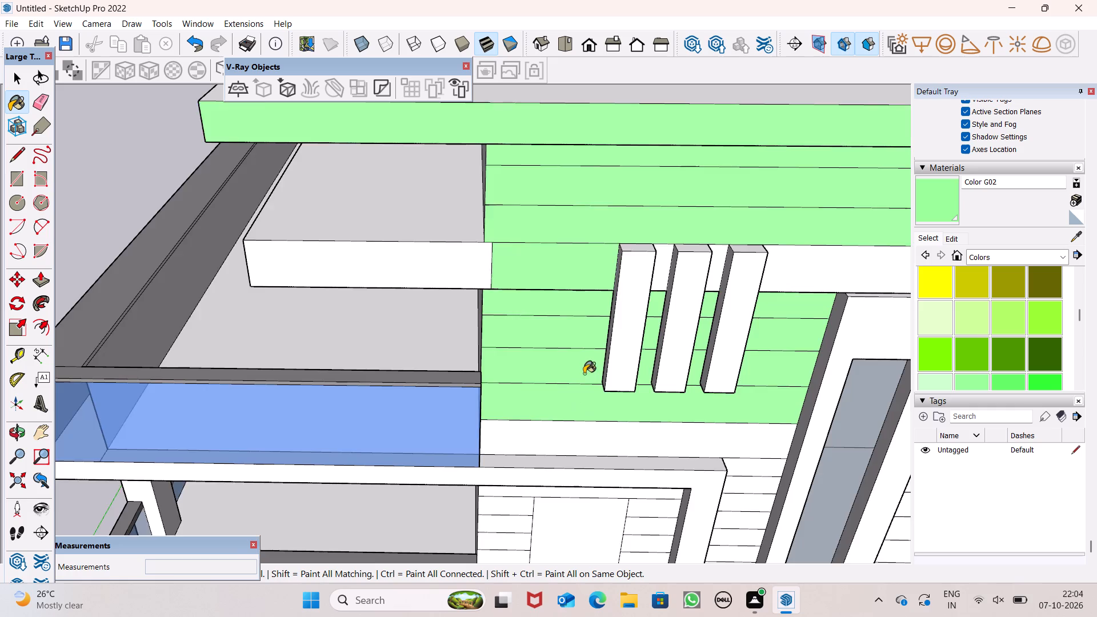
Paint the upper siding strips of the outer wall section beyond the tall window with Color G02.
scroll(576, 359, down, 7)
scroll(726, 316, down, 3)
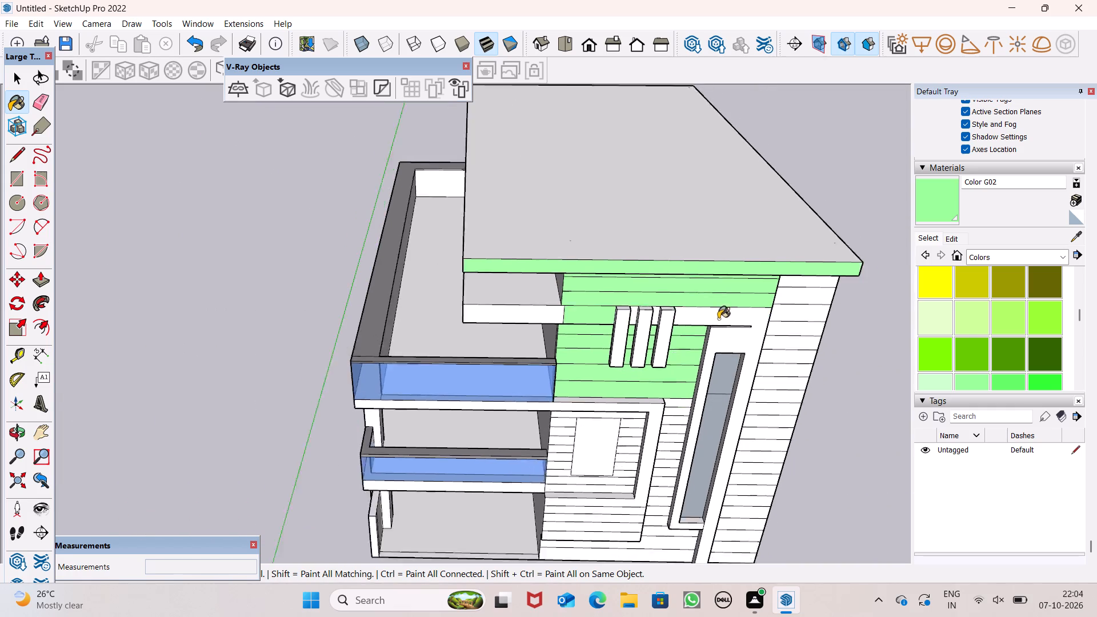
scroll(718, 319, down, 1)
scroll(808, 332, up, 5)
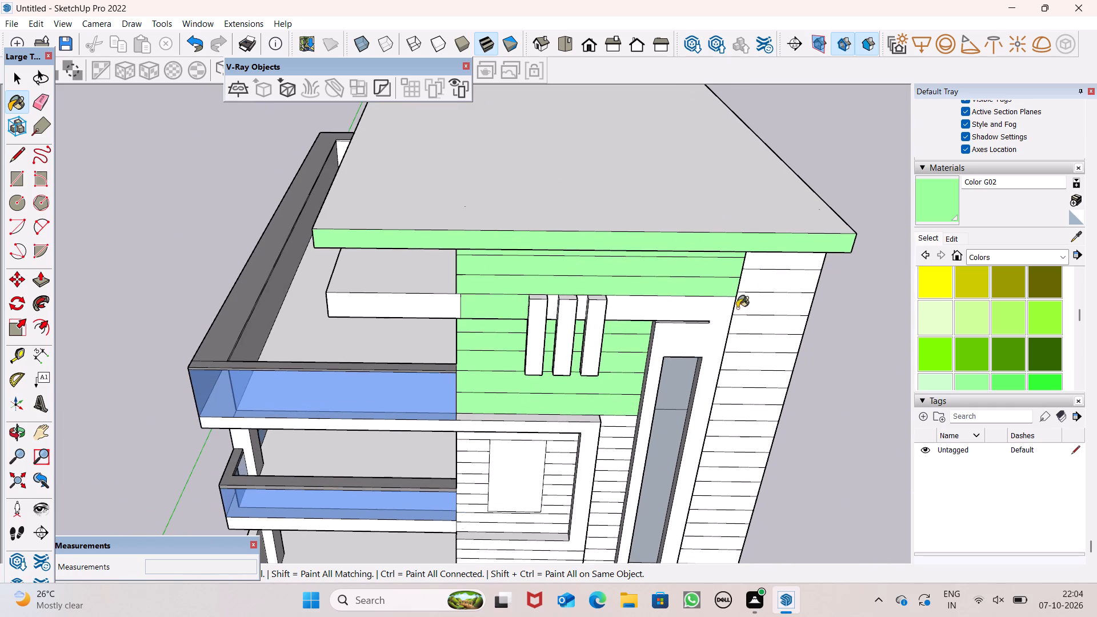
click(764, 280)
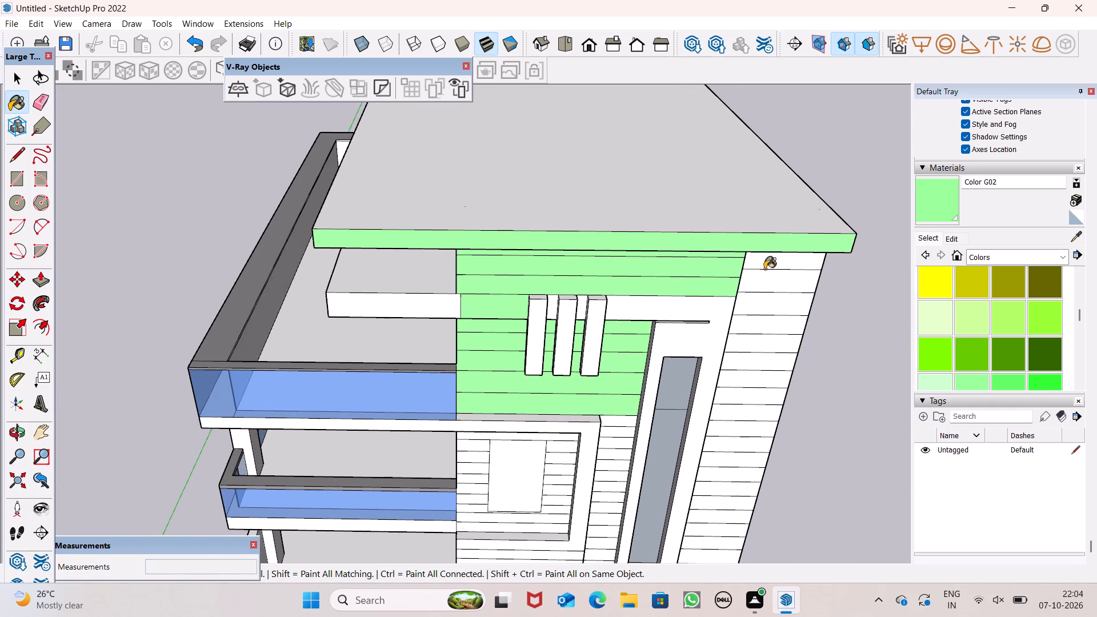
click(764, 269)
click(775, 262)
drag(778, 295, 776, 301)
click(774, 328)
double_click(774, 352)
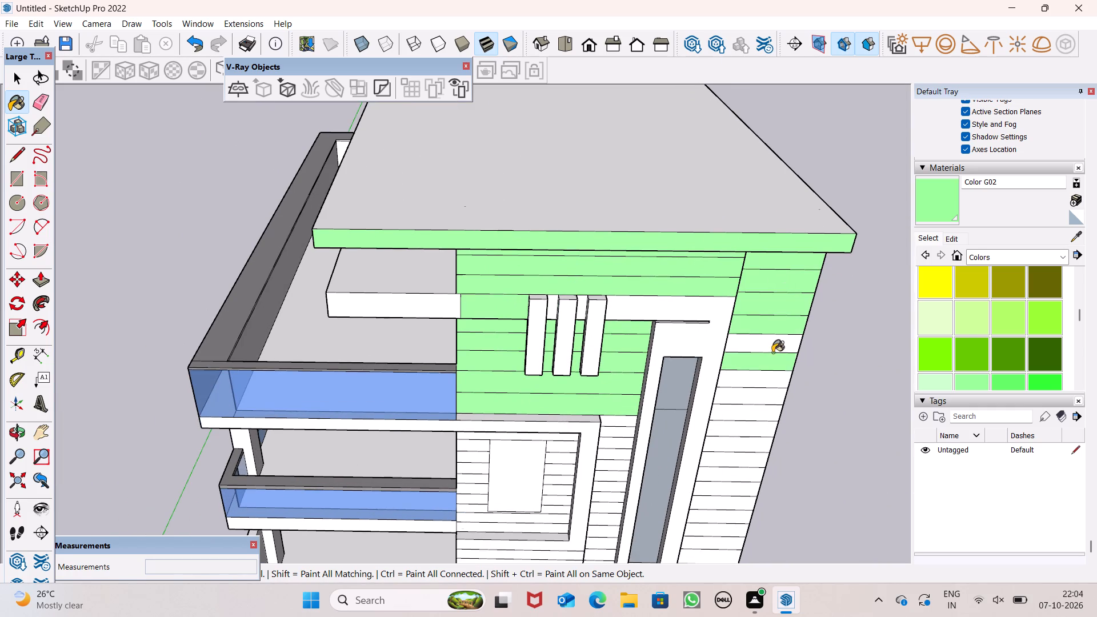
click(771, 378)
click(776, 347)
click(772, 376)
click(769, 402)
click(763, 406)
drag(763, 429, 762, 440)
click(763, 431)
drag(767, 455, 760, 458)
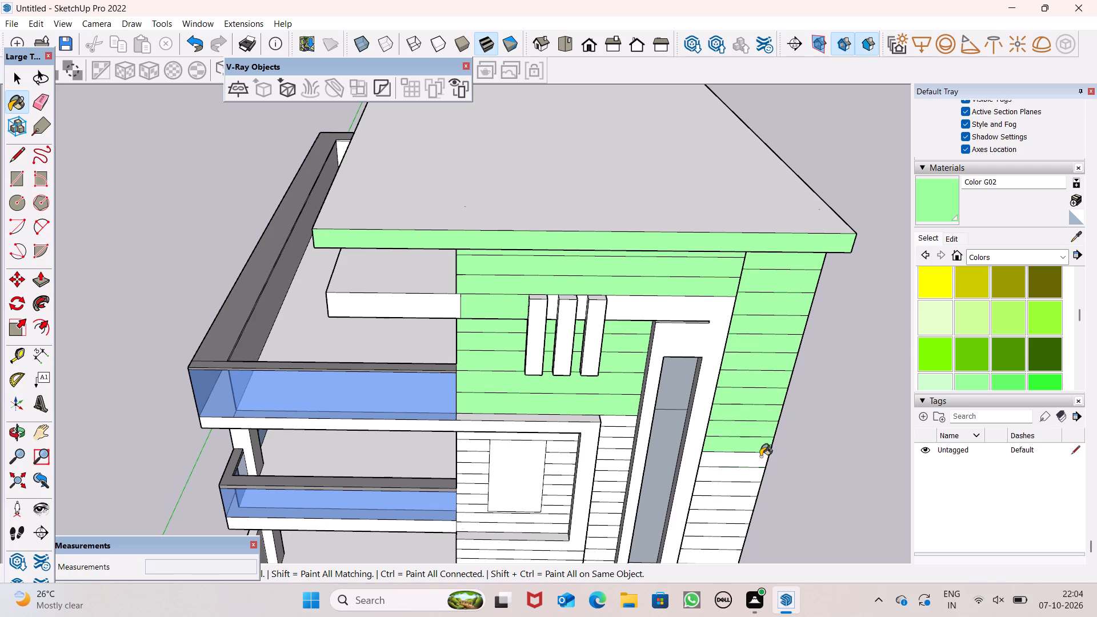
Paint the remaining strips of the outer wall section, from the ground up plus the one under the roof, with Color G02.
scroll(780, 353, down, 6)
middle_drag(783, 392, 758, 257)
scroll(781, 485, up, 2)
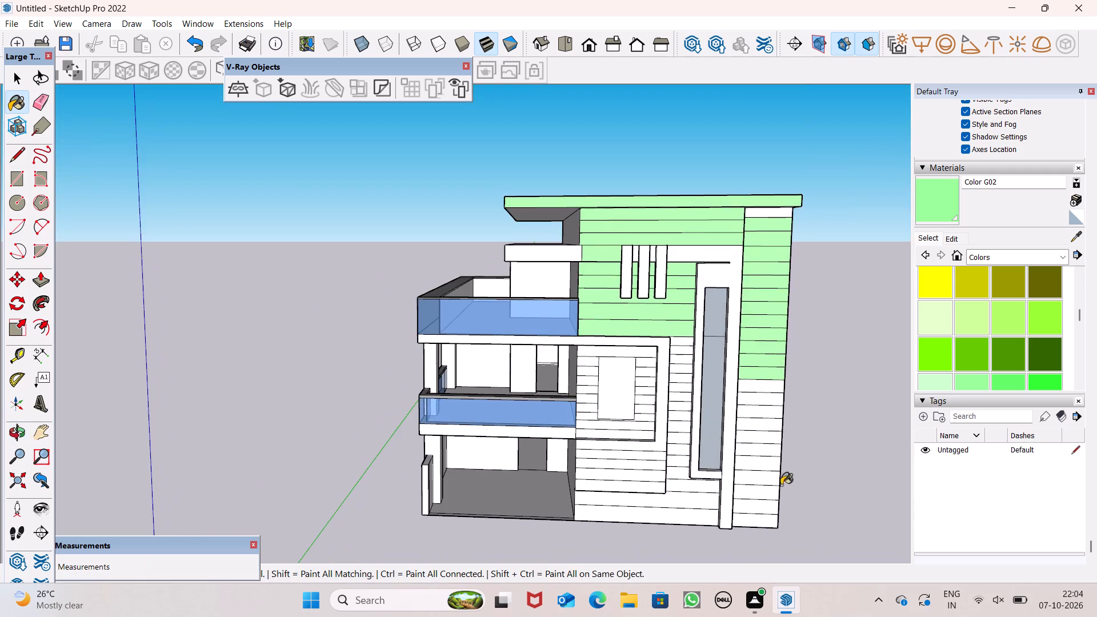
scroll(781, 485, up, 2)
click(747, 534)
click(743, 515)
click(740, 501)
click(740, 482)
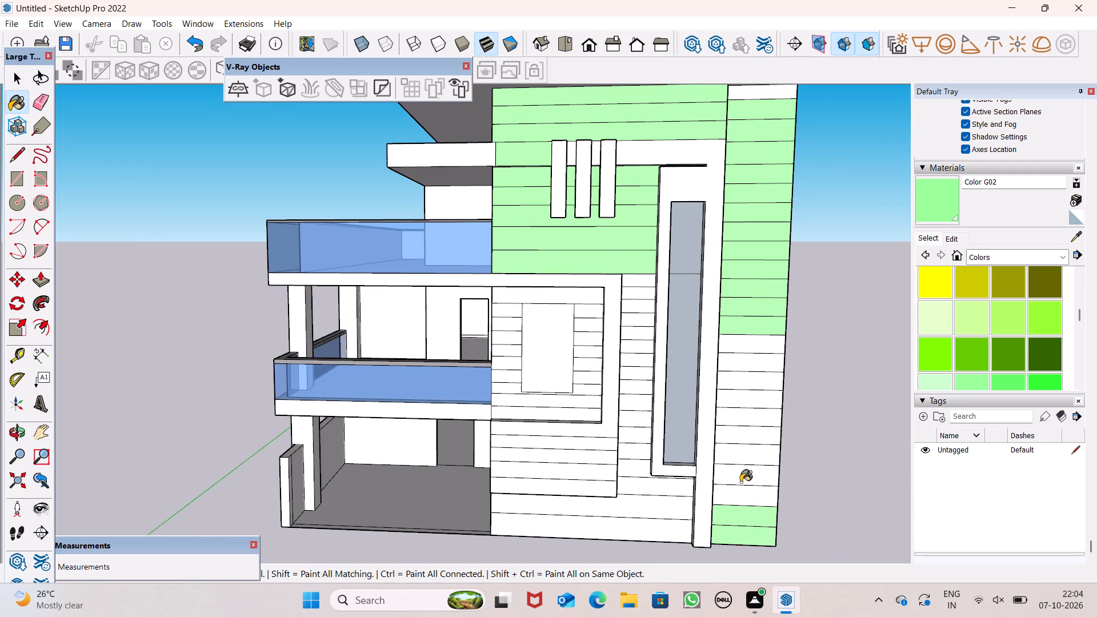
click(736, 466)
click(740, 445)
click(742, 436)
double_click(752, 423)
click(759, 404)
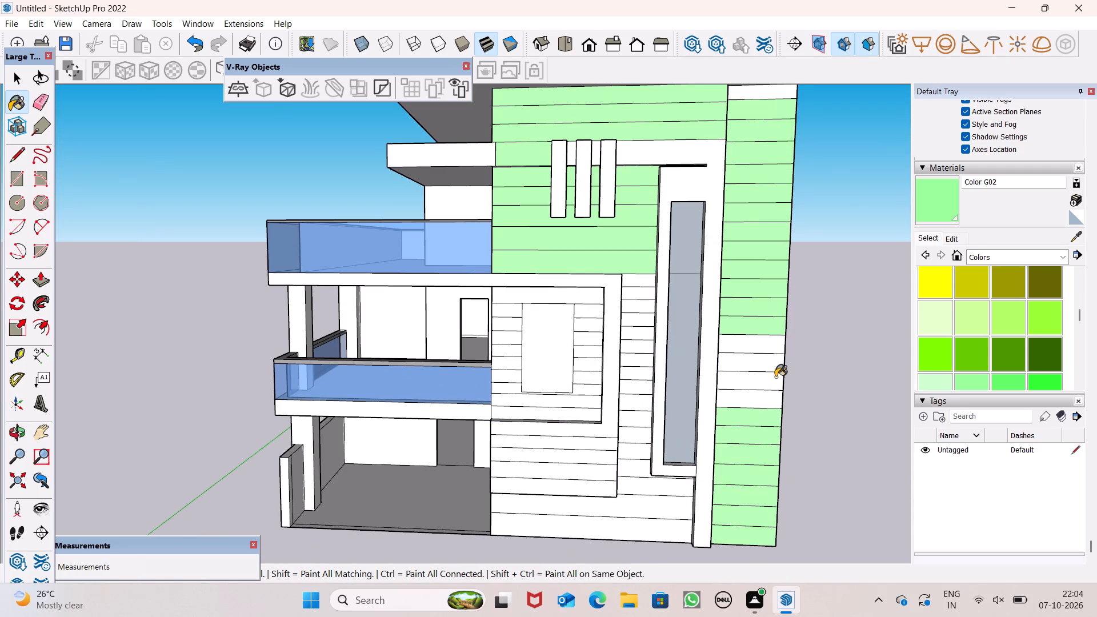
click(775, 376)
click(770, 370)
click(771, 348)
scroll(760, 400, down, 3)
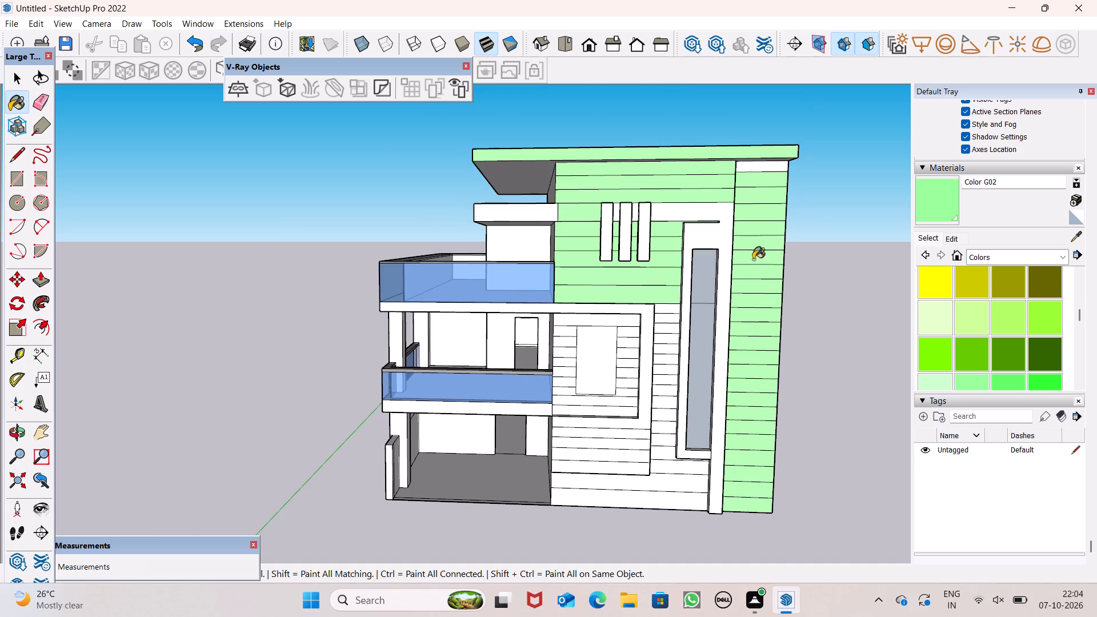
scroll(710, 164, up, 3)
scroll(708, 171, down, 1)
click(771, 170)
Paint the ground-level siding strips below the projecting frame and the tall window with Color G02.
scroll(769, 169, down, 4)
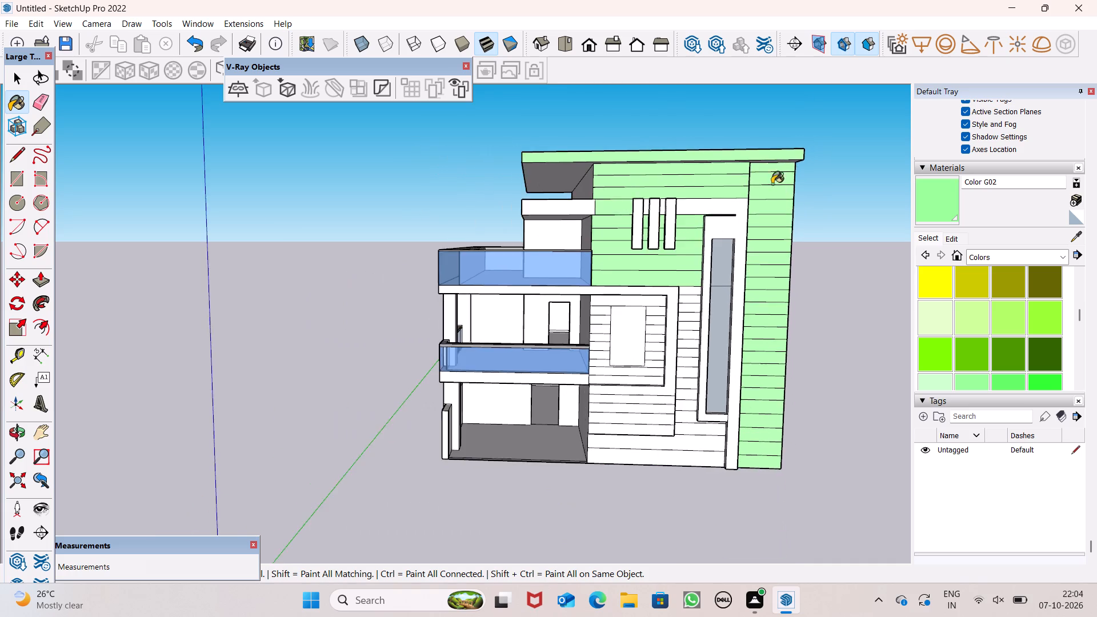
scroll(772, 184, down, 1)
scroll(662, 446, up, 3)
scroll(697, 411, up, 6)
click(684, 342)
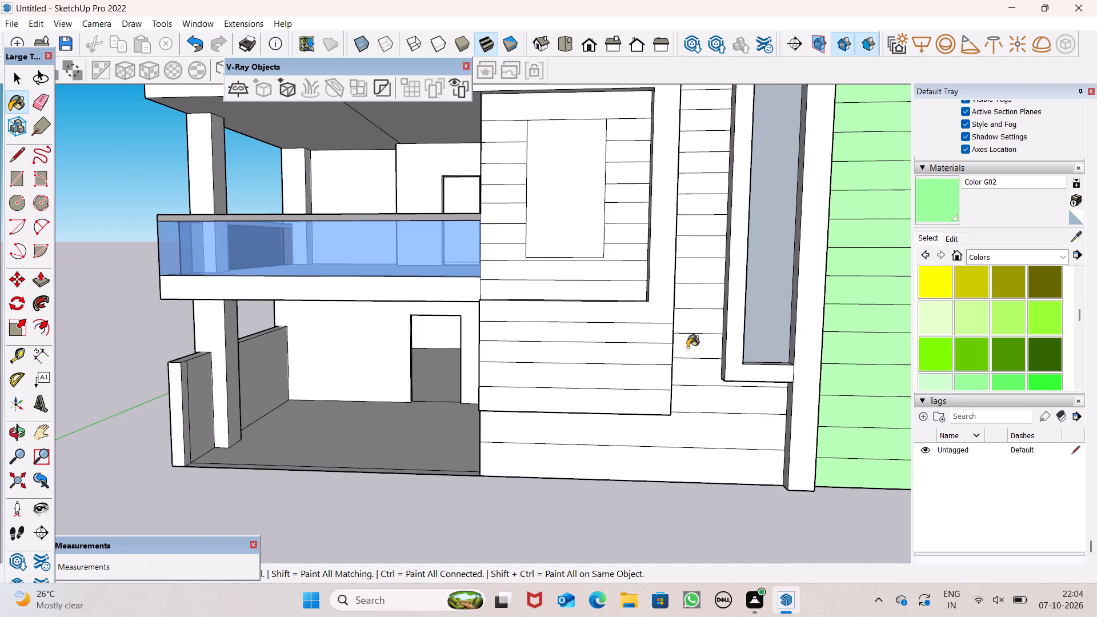
drag(689, 358, 689, 366)
click(692, 380)
drag(695, 389, 696, 398)
click(702, 415)
drag(704, 423, 707, 433)
drag(704, 464, 700, 456)
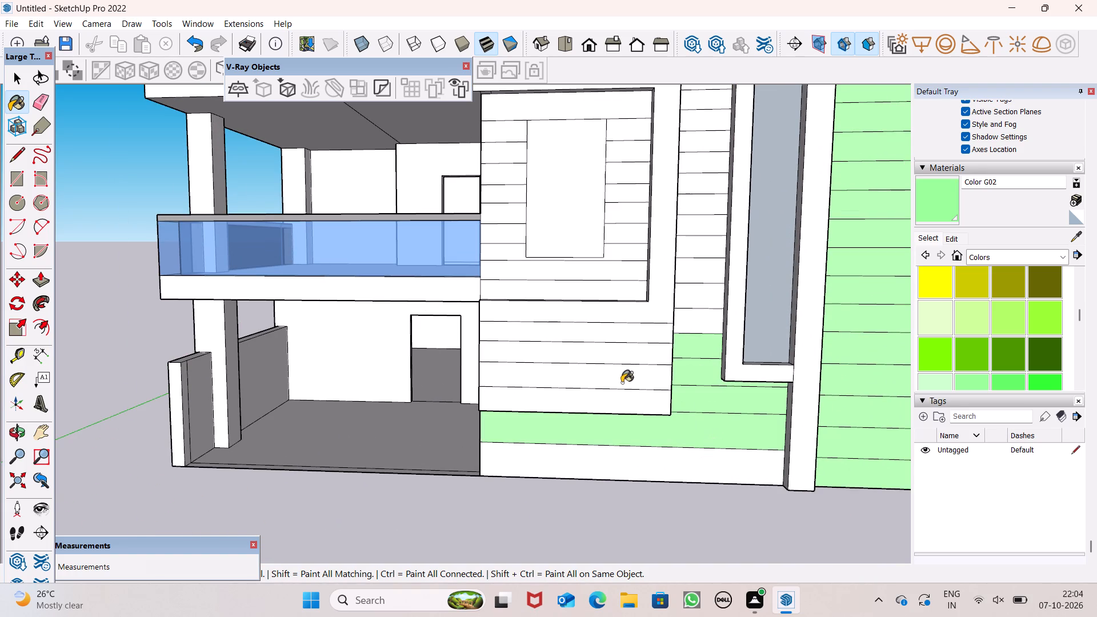
Paint the siding strips on the lower part of the projecting frame and the frame face itself with Color G02.
click(624, 388)
click(624, 375)
click(626, 367)
click(630, 361)
click(631, 341)
click(638, 322)
click(642, 318)
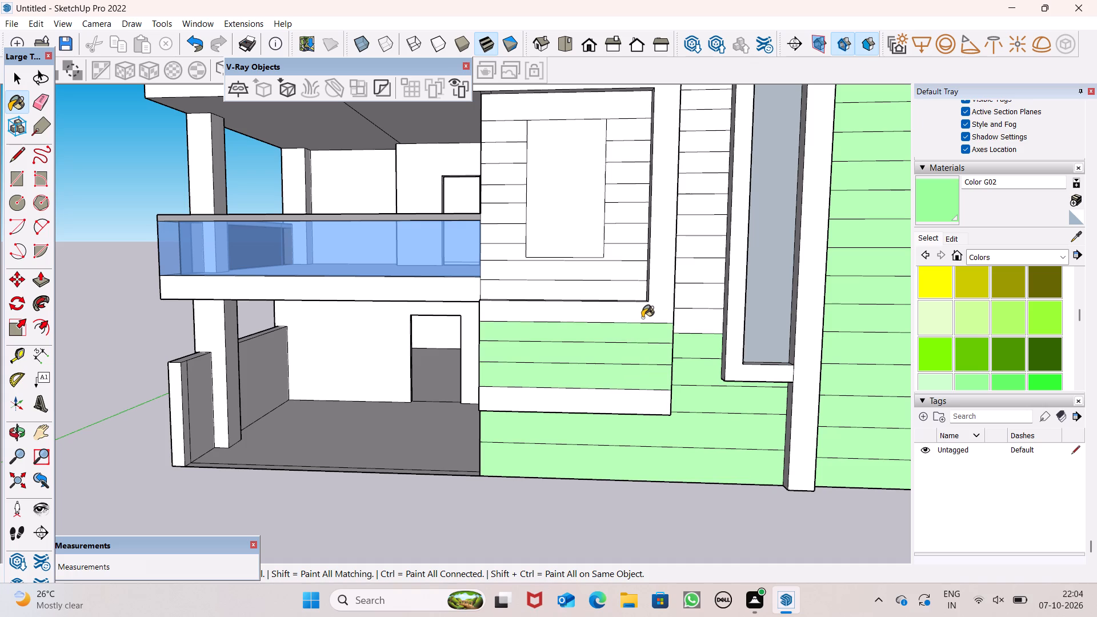
click(598, 393)
Paint the recessed siding strips above, beneath and on the tall-window side of the blank window panel with Color G02.
scroll(605, 390, down, 7)
scroll(592, 249, up, 2)
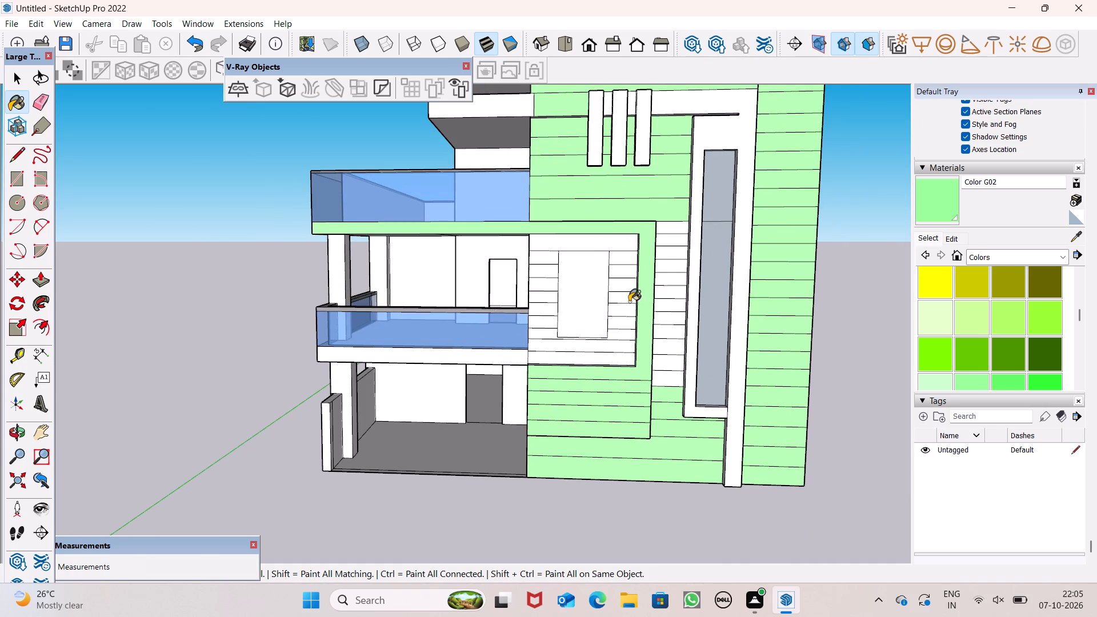
scroll(643, 275, up, 5)
click(599, 227)
click(617, 249)
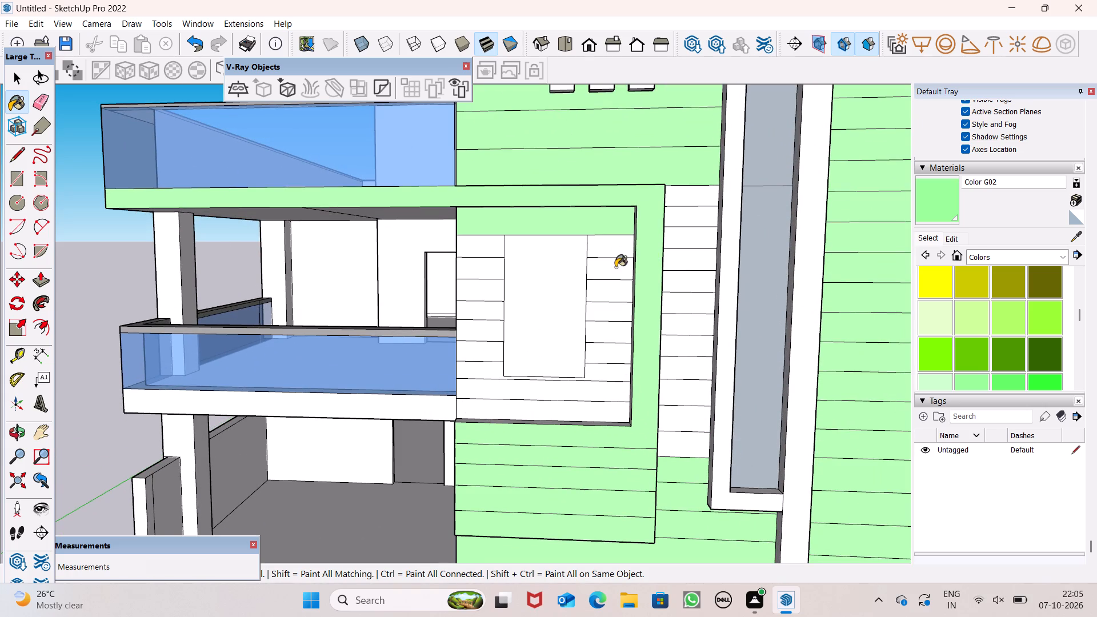
click(615, 267)
click(615, 286)
click(615, 291)
click(605, 317)
click(605, 324)
drag(606, 343, 608, 356)
click(604, 359)
drag(604, 368, 606, 375)
click(603, 387)
drag(603, 400, 604, 407)
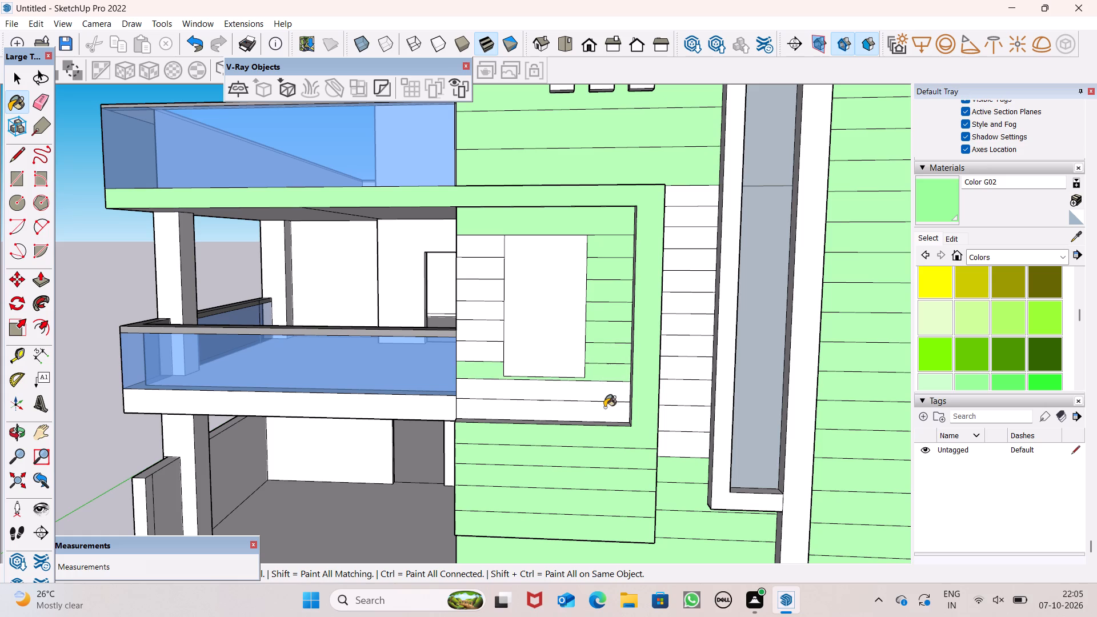
drag(604, 407, 604, 408)
Paint the recessed siding strips between the blank window panel and the balconies with Color G02.
click(471, 342)
drag(471, 324, 472, 318)
drag(475, 308, 477, 299)
click(478, 290)
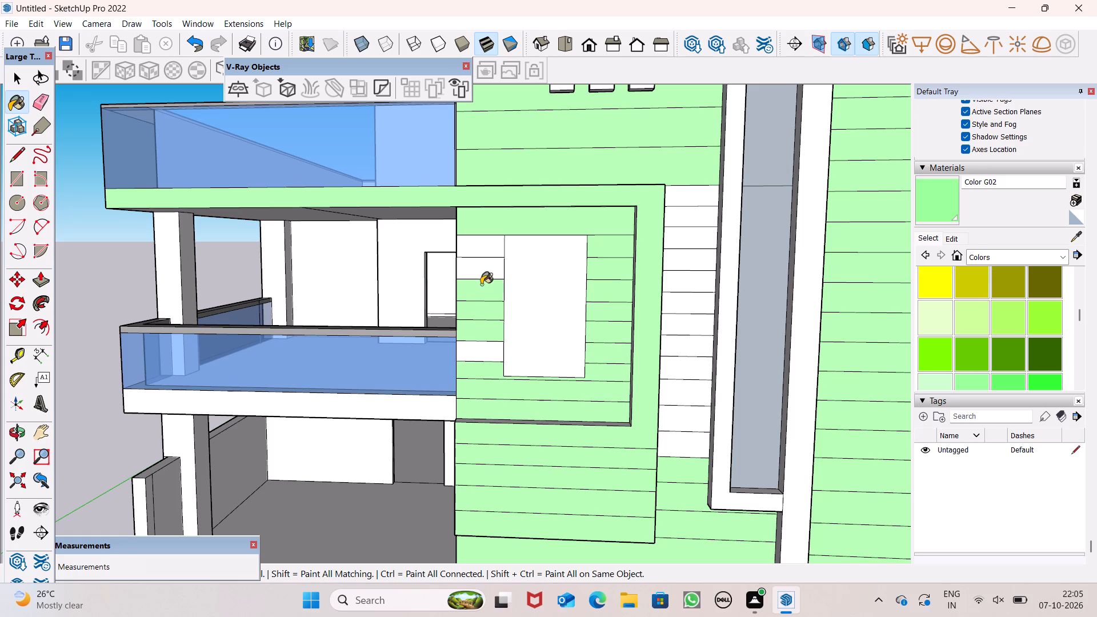
click(483, 270)
click(486, 254)
click(482, 355)
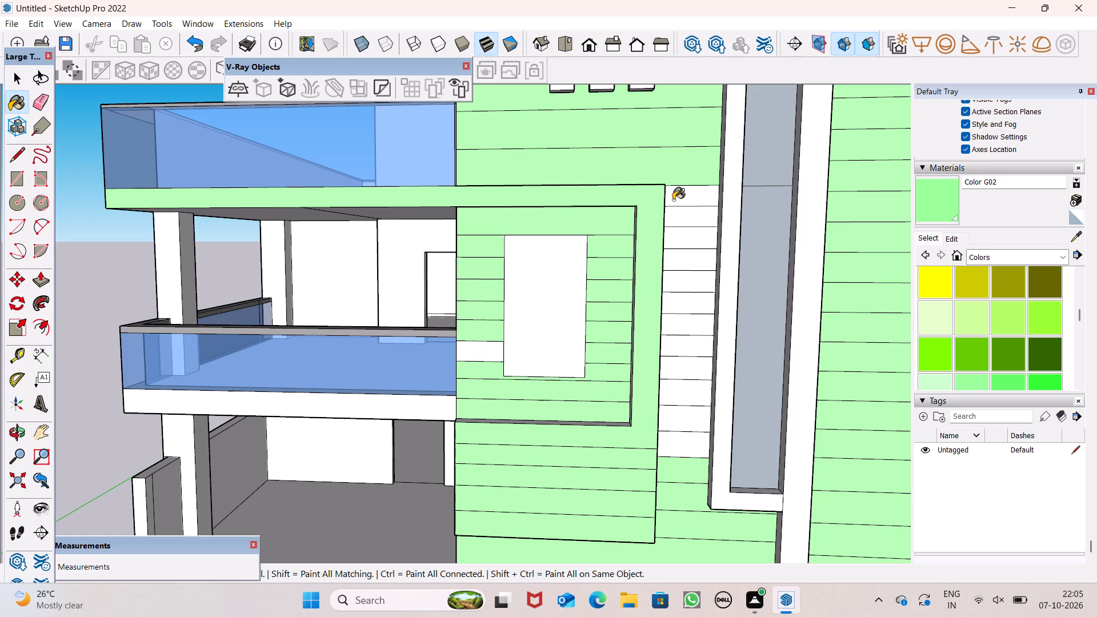
Paint the column of siding strips between the projecting frame and the tall window with Color G02.
click(673, 200)
click(691, 211)
click(682, 237)
drag(686, 250, 686, 256)
click(688, 290)
click(687, 302)
click(689, 320)
click(690, 340)
drag(688, 360, 690, 369)
click(690, 382)
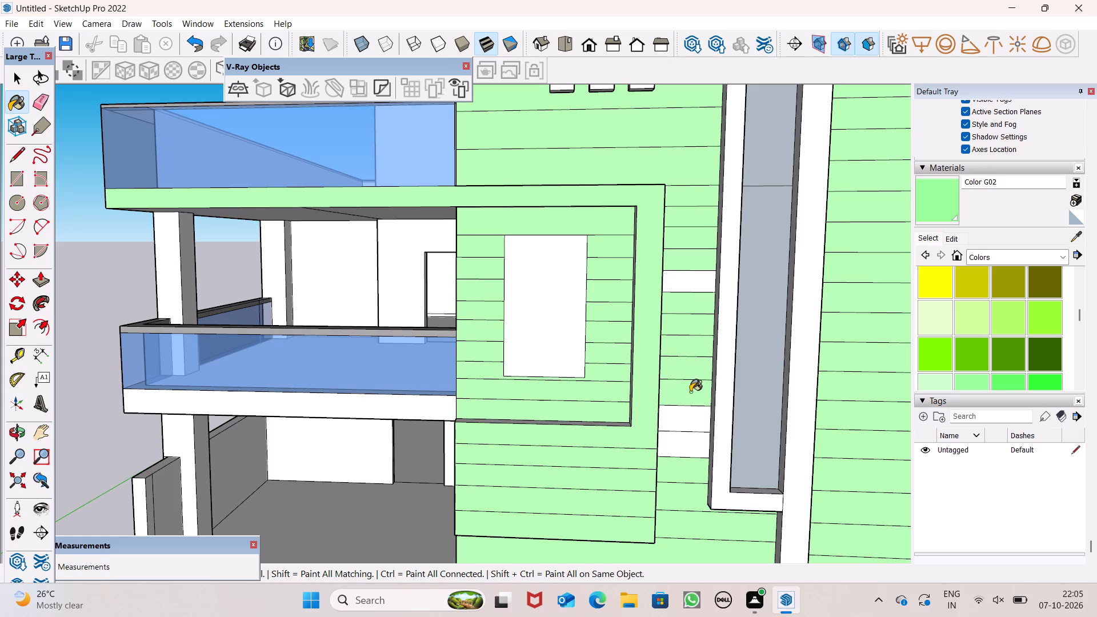
click(690, 398)
drag(692, 417, 693, 432)
click(694, 436)
drag(694, 444, 695, 450)
click(695, 427)
click(706, 274)
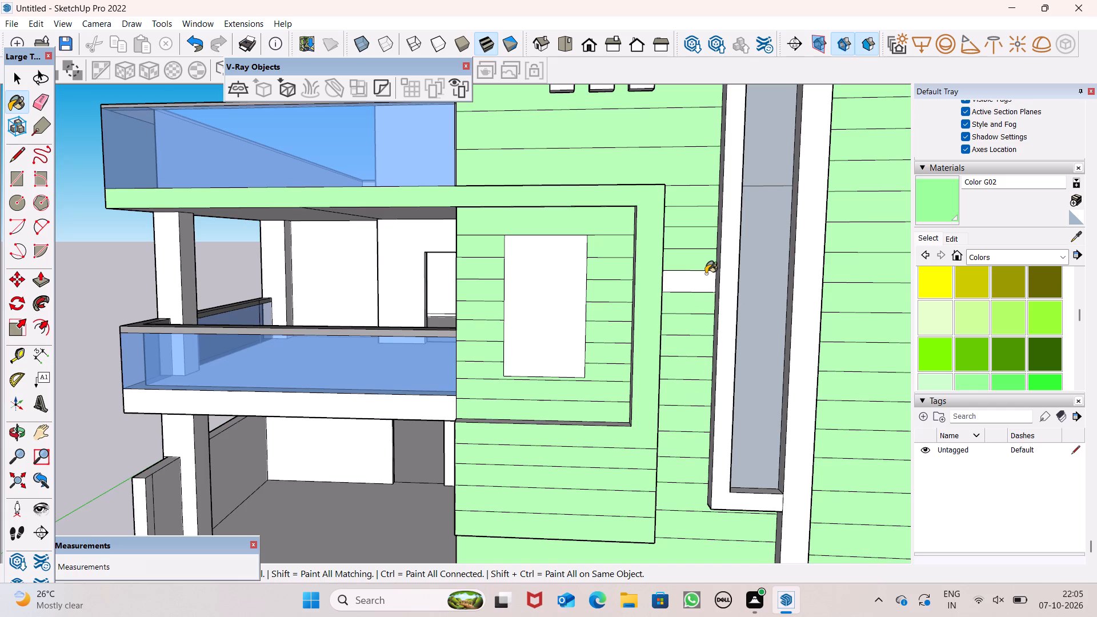
Paint the long side parapet of the upper terrace and the side face of the balcony corner column with Color G02.
scroll(702, 289, down, 4)
scroll(731, 346, down, 4)
scroll(709, 302, down, 3)
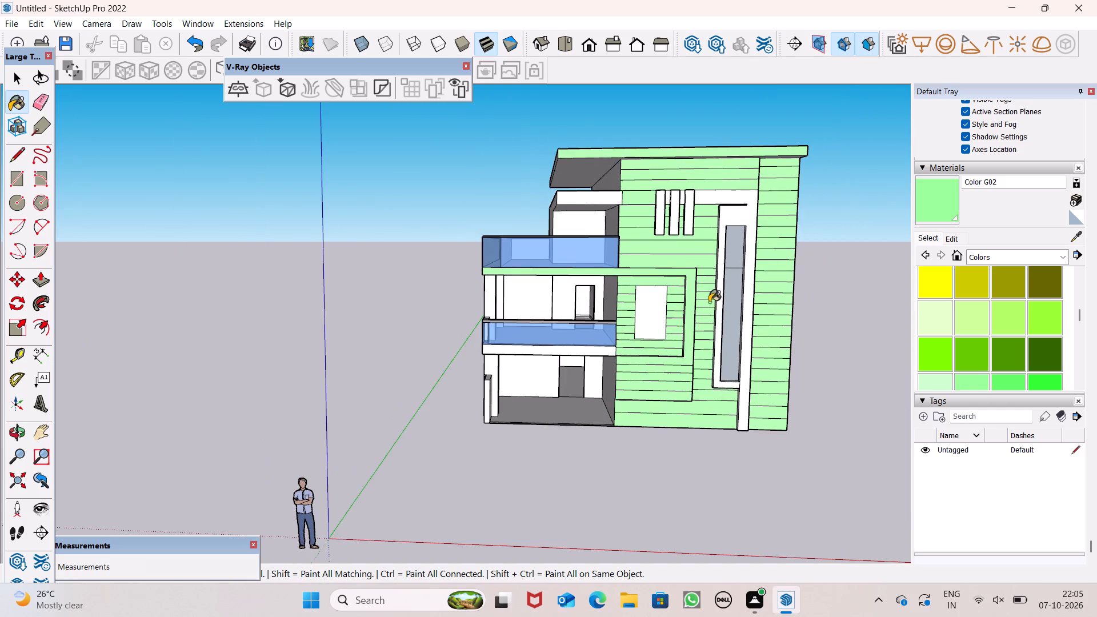
middle_drag(718, 320, 767, 387)
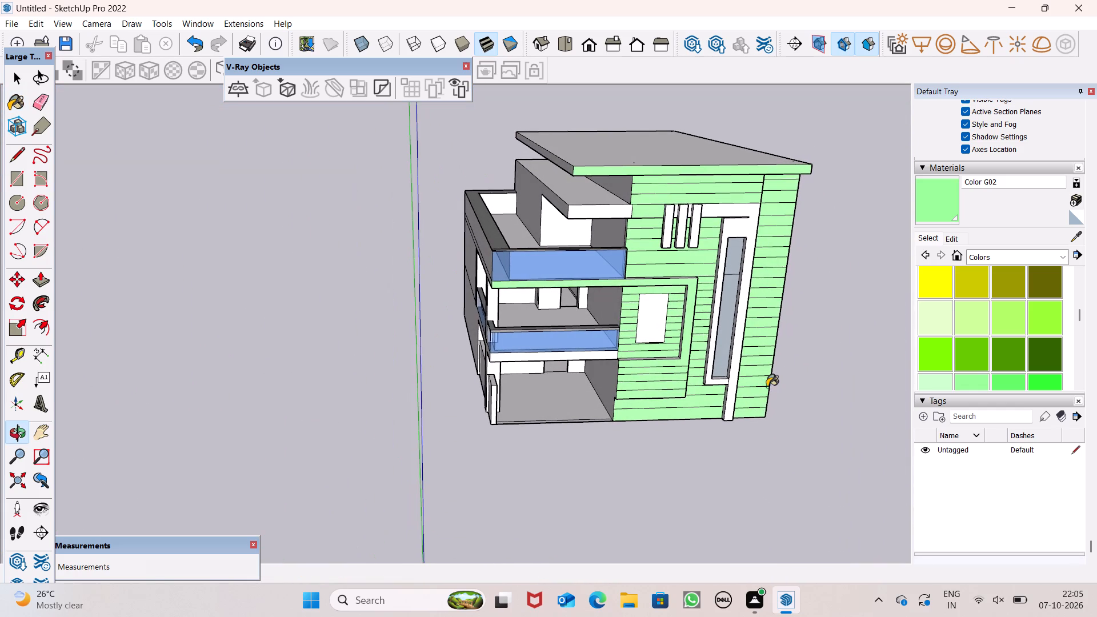
scroll(768, 386, down, 2)
middle_drag(604, 396, 850, 431)
scroll(547, 306, up, 1)
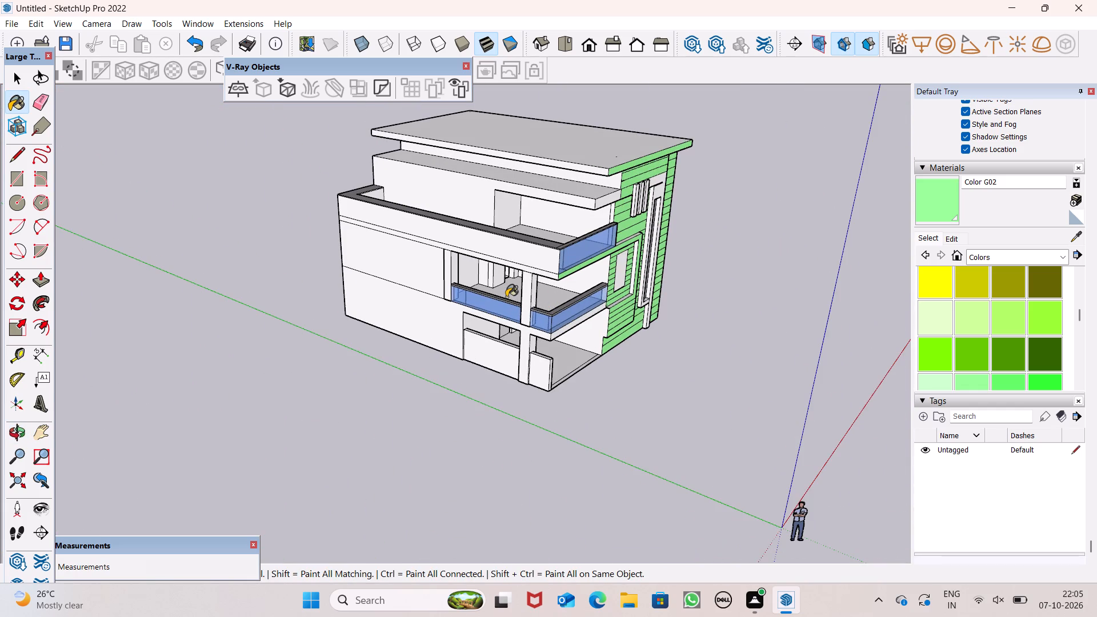
scroll(502, 297, down, 1)
scroll(501, 299, up, 1)
scroll(501, 305, down, 1)
scroll(501, 308, up, 1)
click(550, 261)
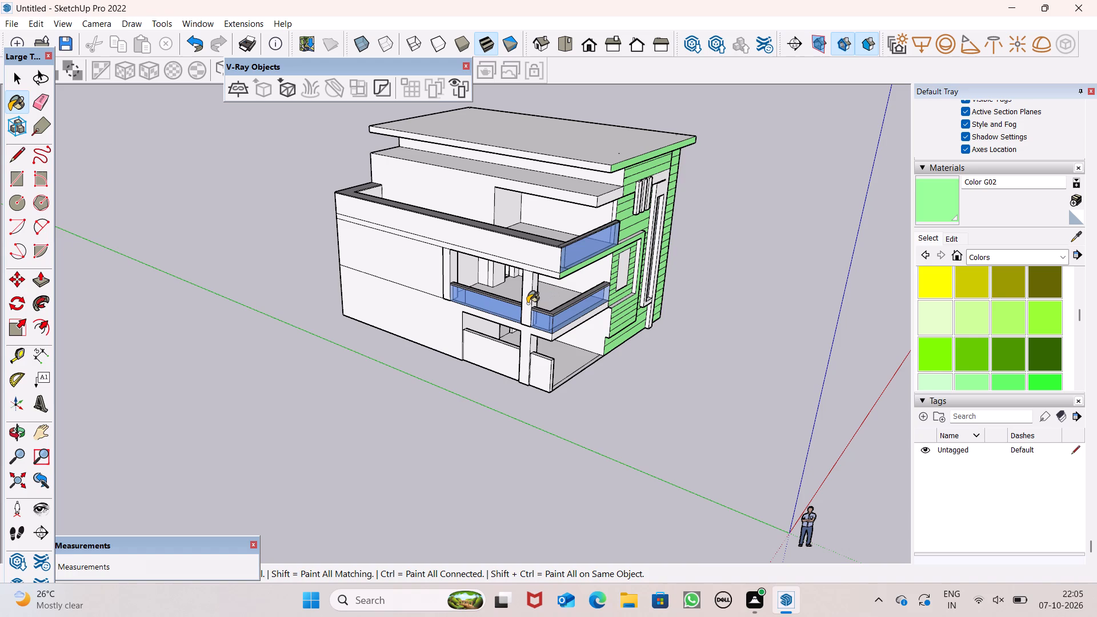
click(527, 302)
scroll(552, 397, up, 1)
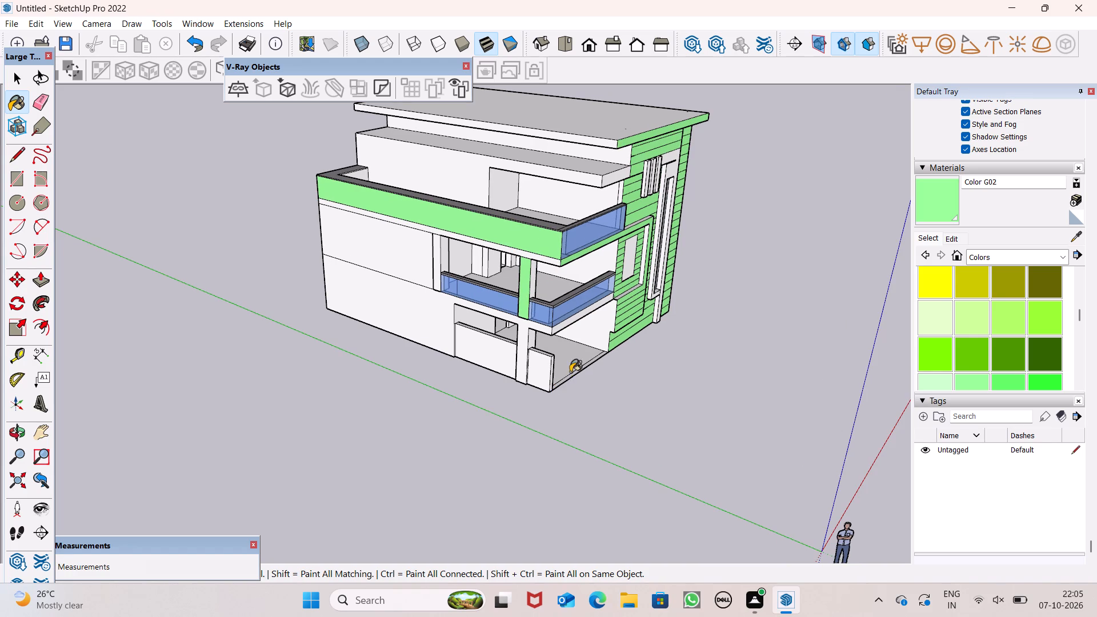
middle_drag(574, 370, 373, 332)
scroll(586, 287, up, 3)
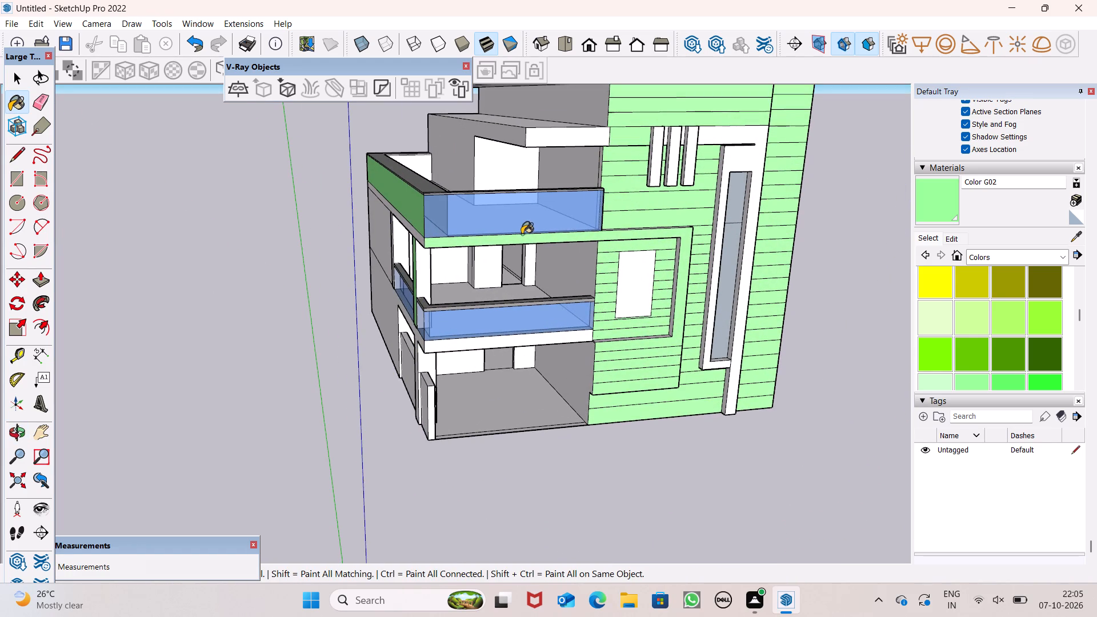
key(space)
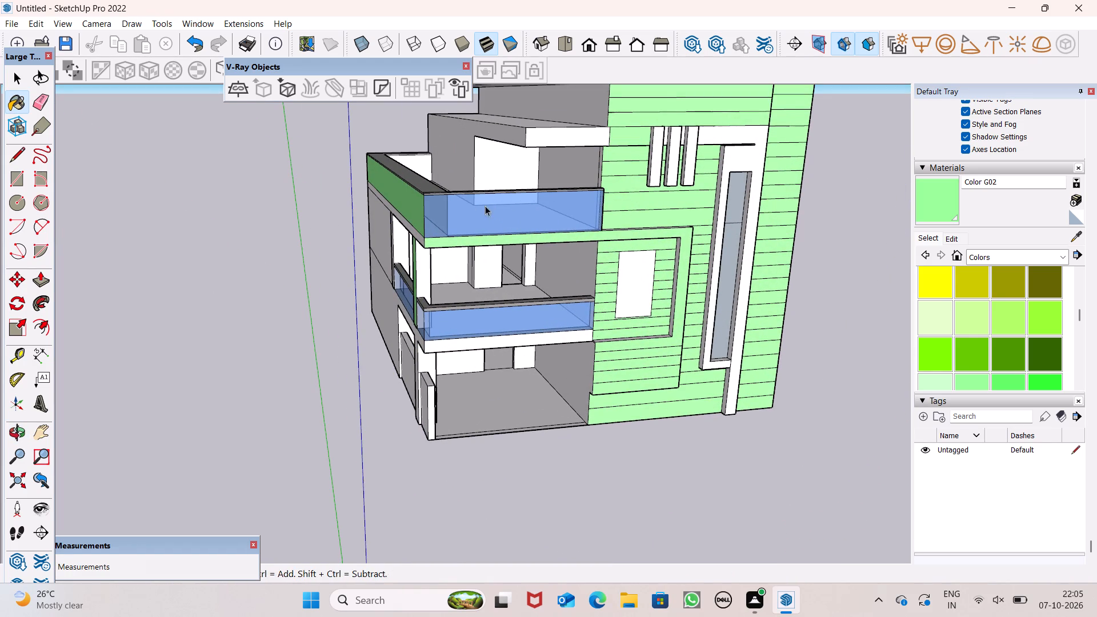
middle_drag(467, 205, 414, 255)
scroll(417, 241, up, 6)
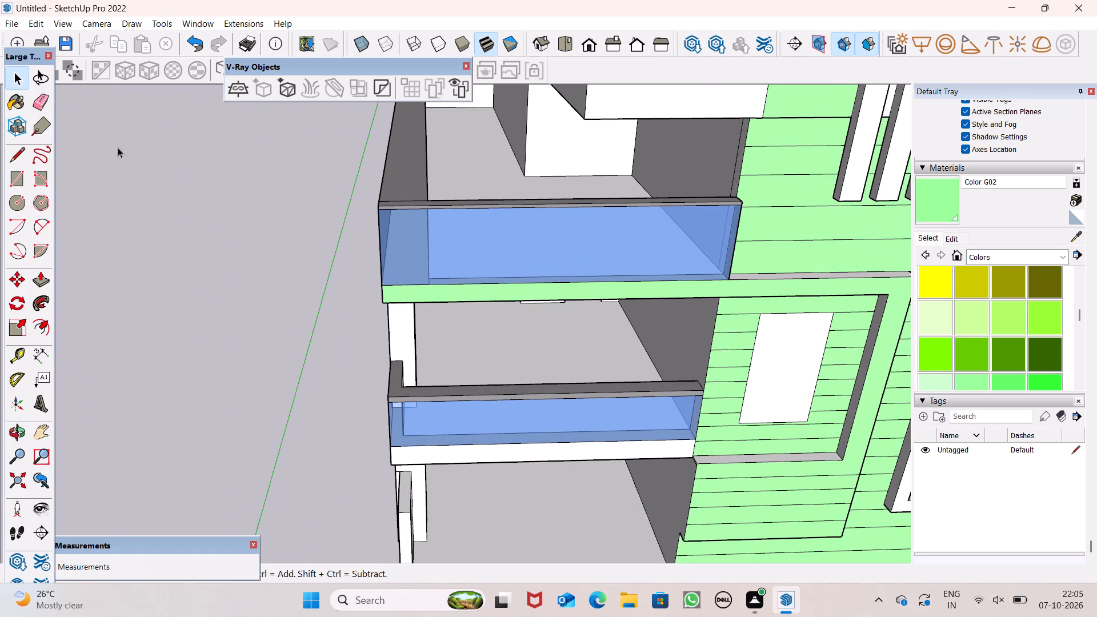
Draw a vertical line about 4' 2" long across the upper terrace's front glass parapet, marking off its corner section.
click(26, 158)
scroll(477, 245, up, 4)
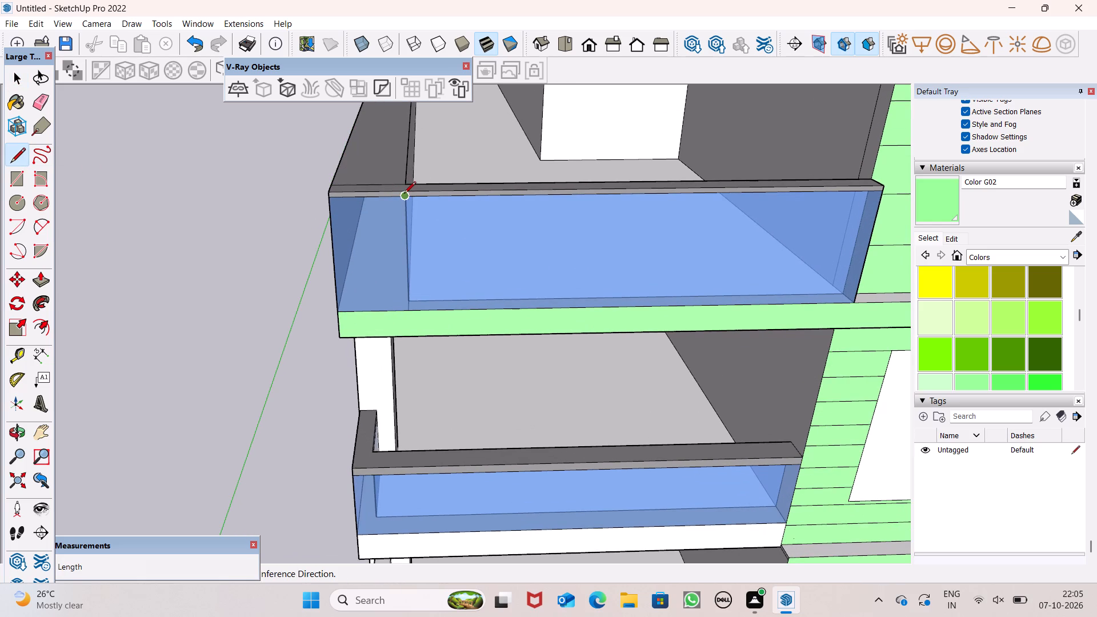
click(404, 193)
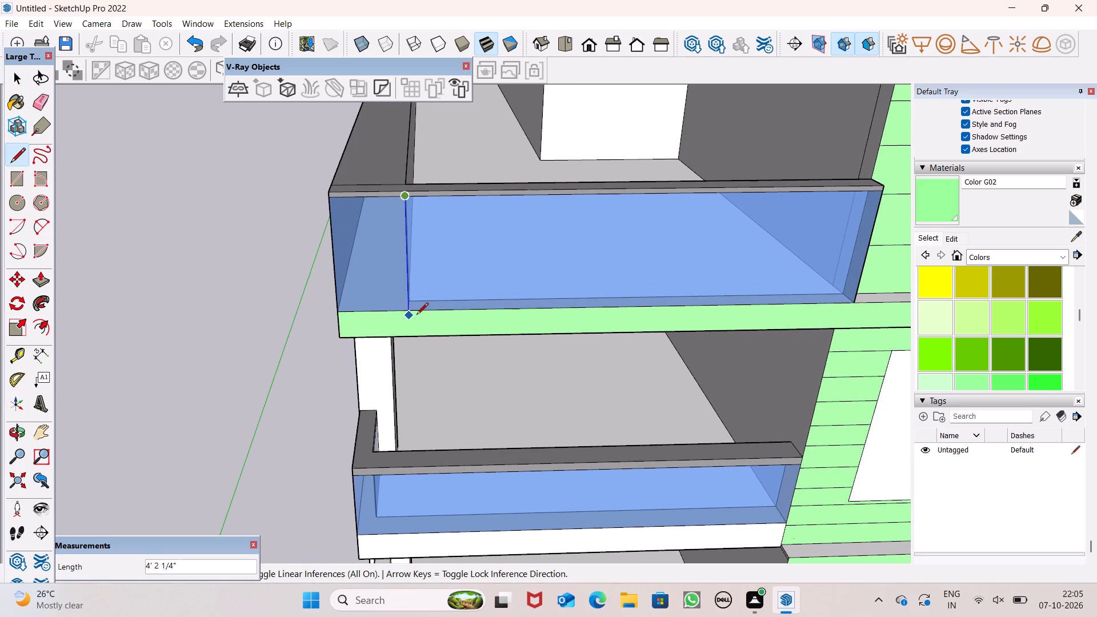
click(409, 309)
Paint the marked-off corner section of the upper terrace's front parapet with Color G02.
scroll(559, 241, down, 2)
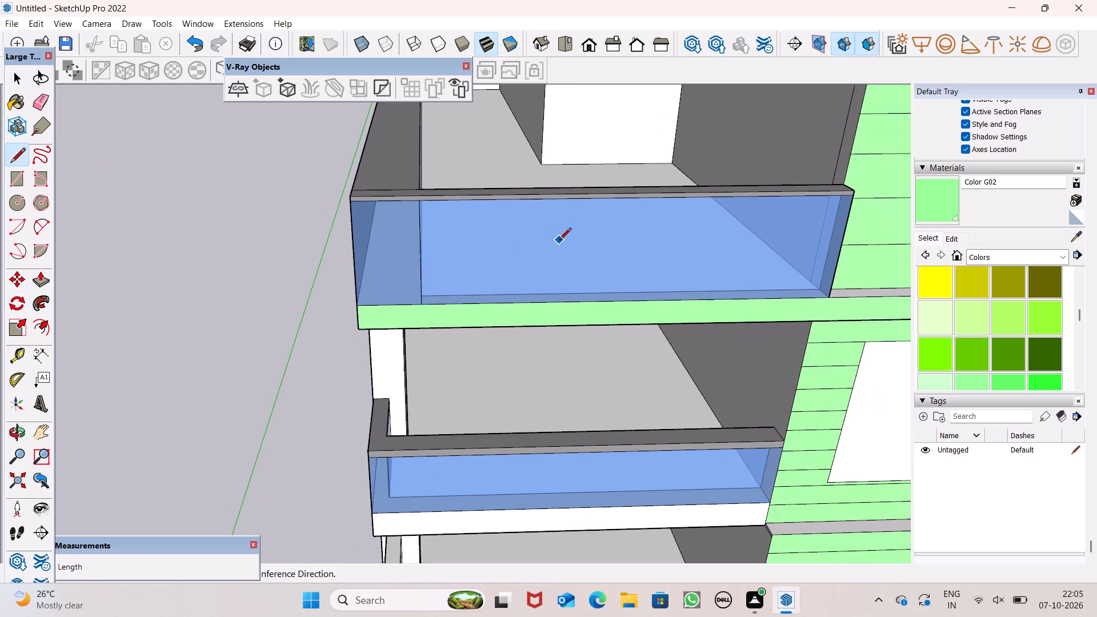
scroll(956, 316, down, 3)
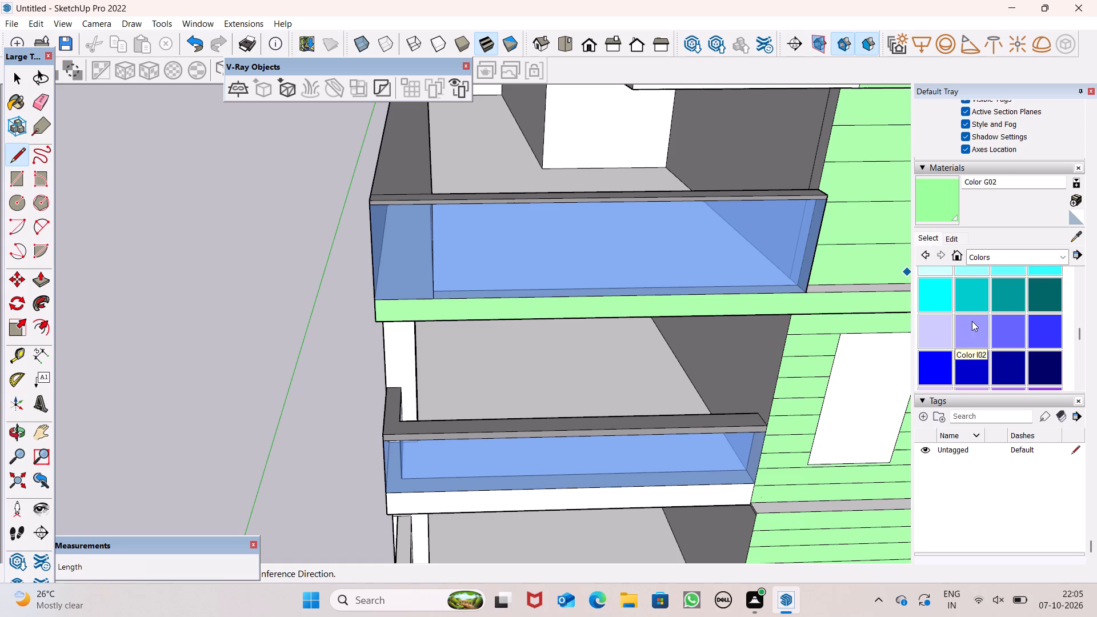
scroll(979, 330, up, 7)
click(916, 198)
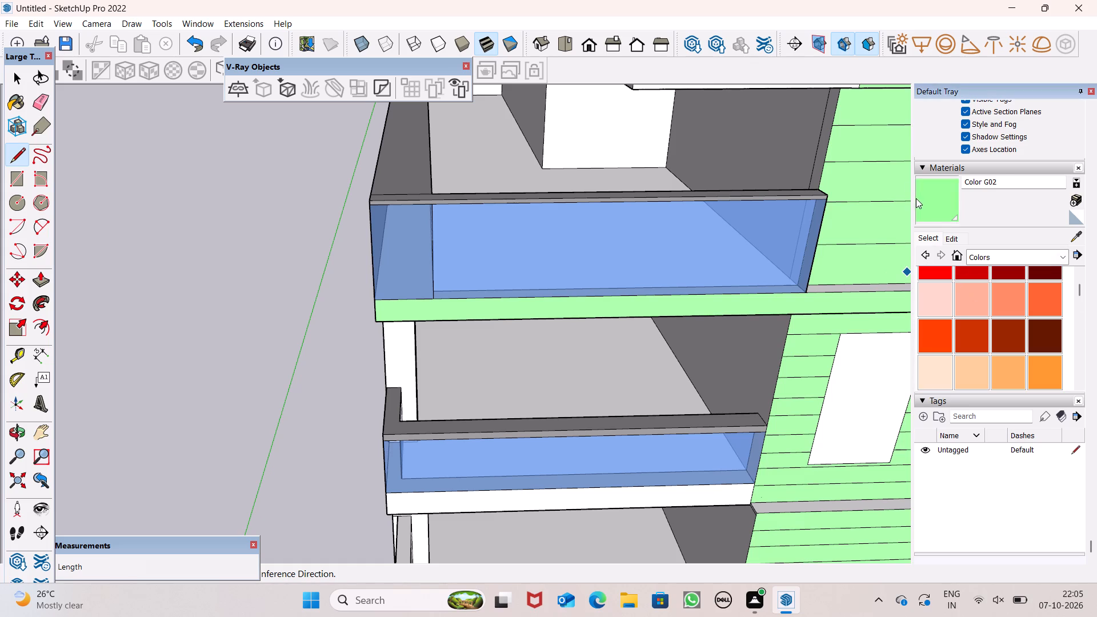
click(409, 244)
Paint the front and inward faces of the first-floor balcony corner column with Color G02.
middle_drag(433, 275, 590, 290)
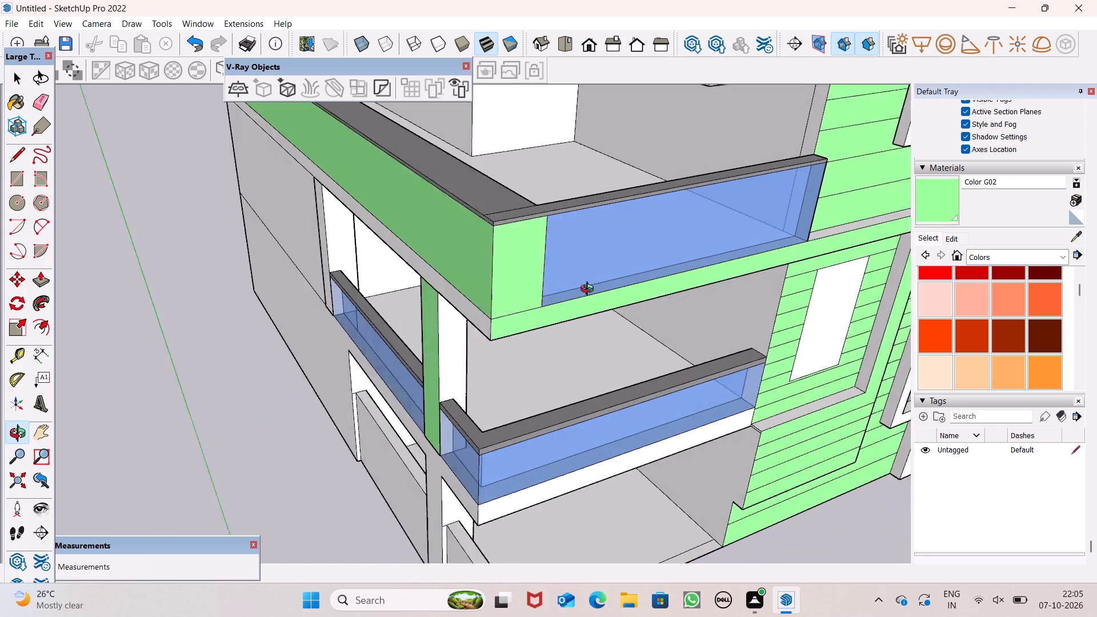
middle_drag(590, 290, 605, 287)
scroll(651, 263, down, 3)
scroll(587, 274, down, 3)
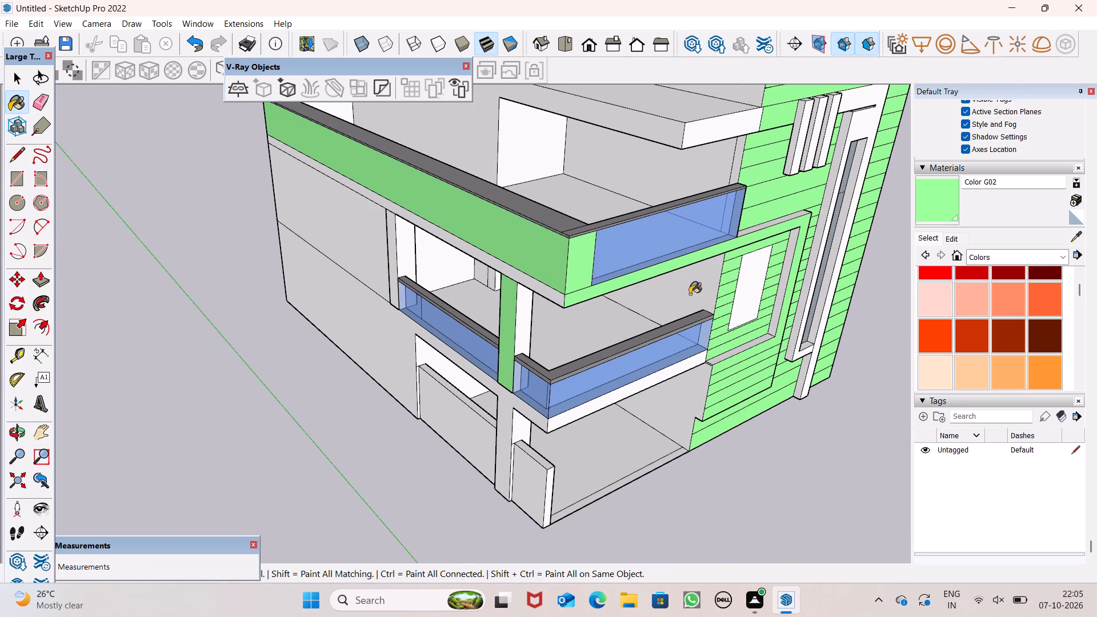
scroll(594, 265, down, 4)
middle_drag(623, 331, 646, 308)
scroll(600, 298, up, 5)
click(515, 295)
middle_drag(564, 328, 556, 330)
scroll(564, 328, up, 1)
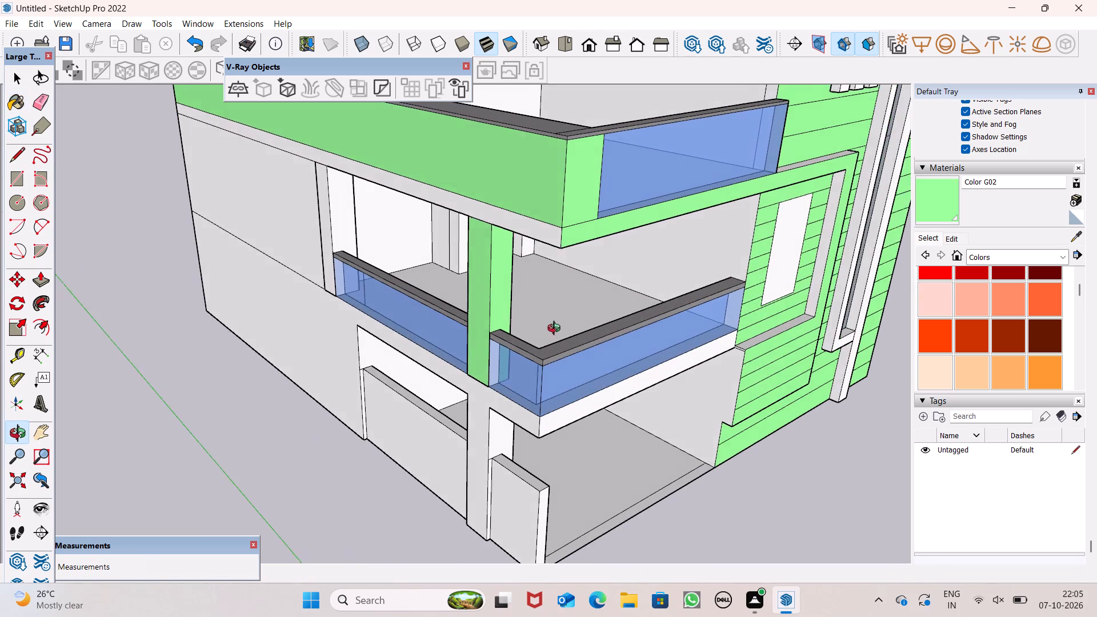
middle_drag(556, 330, 466, 340)
scroll(498, 326, up, 1)
middle_drag(490, 332, 342, 311)
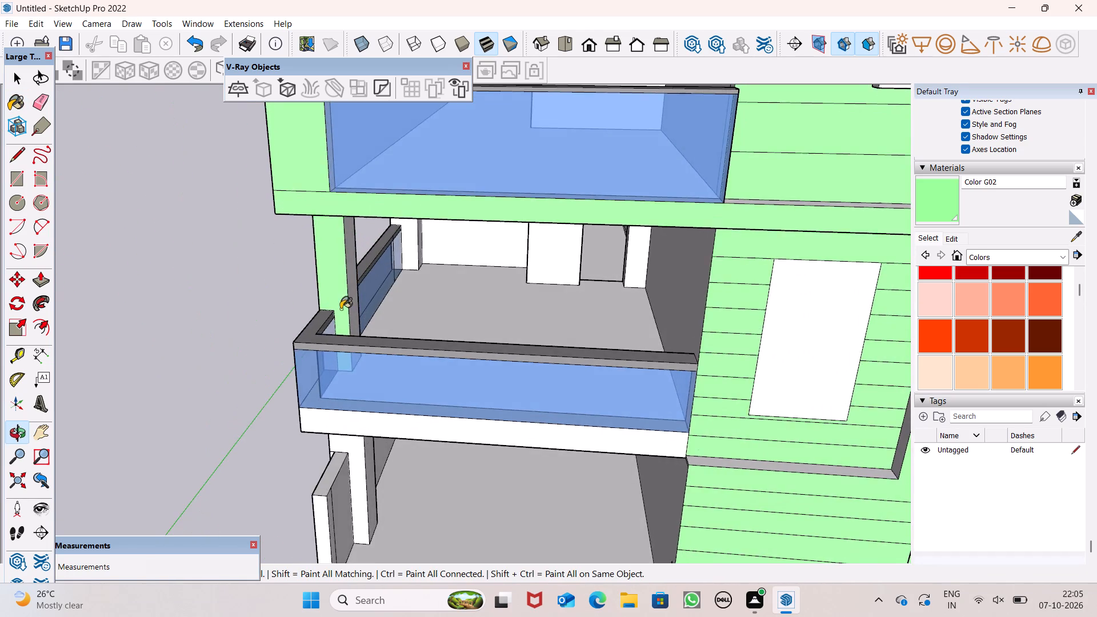
scroll(358, 289, up, 5)
click(351, 287)
Paint the rear face of the first-floor balcony corner column with Color G02.
scroll(468, 295, down, 5)
middle_drag(502, 327, 720, 346)
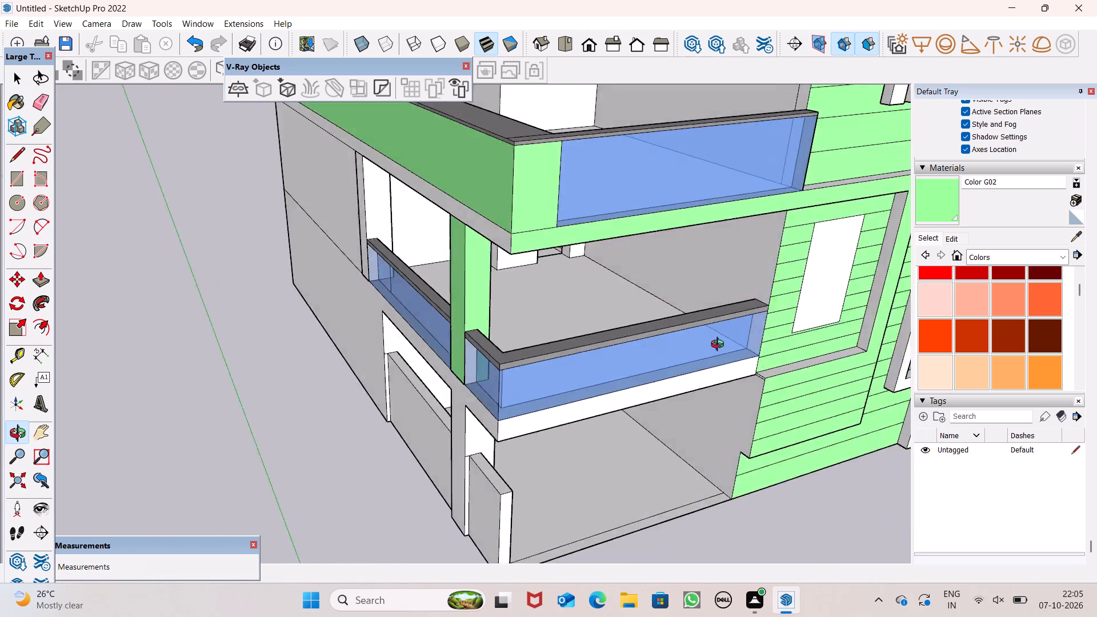
middle_drag(720, 346, 930, 340)
scroll(668, 339, up, 2)
middle_drag(666, 338, 888, 368)
scroll(674, 305, up, 1)
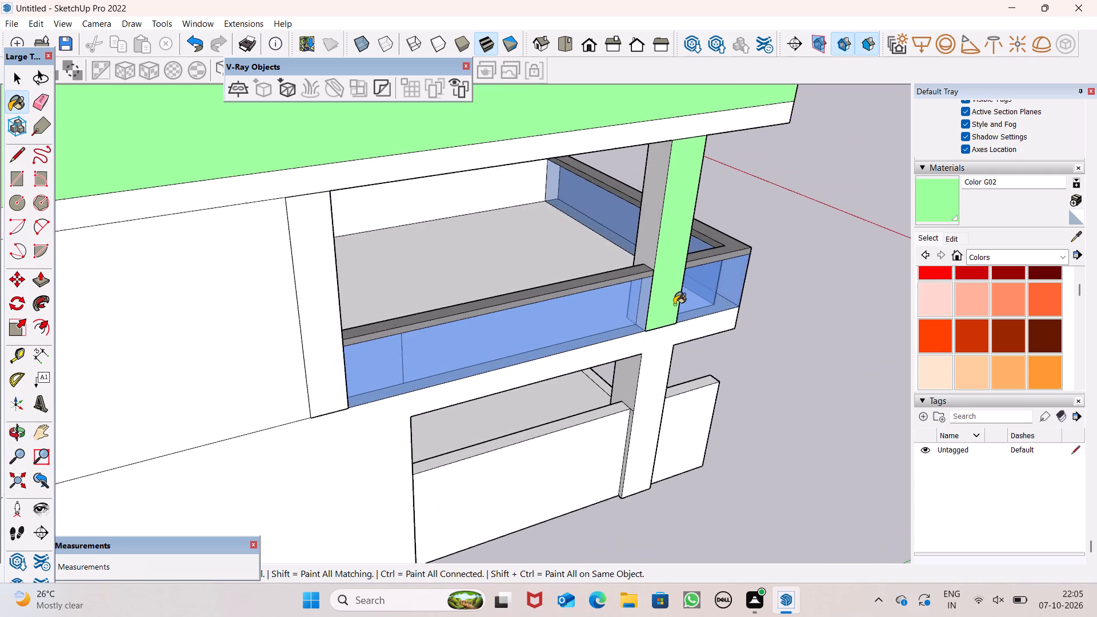
scroll(674, 305, up, 1)
click(638, 231)
Paint the ground-floor column's rear face and the side face it shares with the balcony slab edge and wall with Color G02.
scroll(678, 246, down, 6)
middle_drag(716, 322, 657, 309)
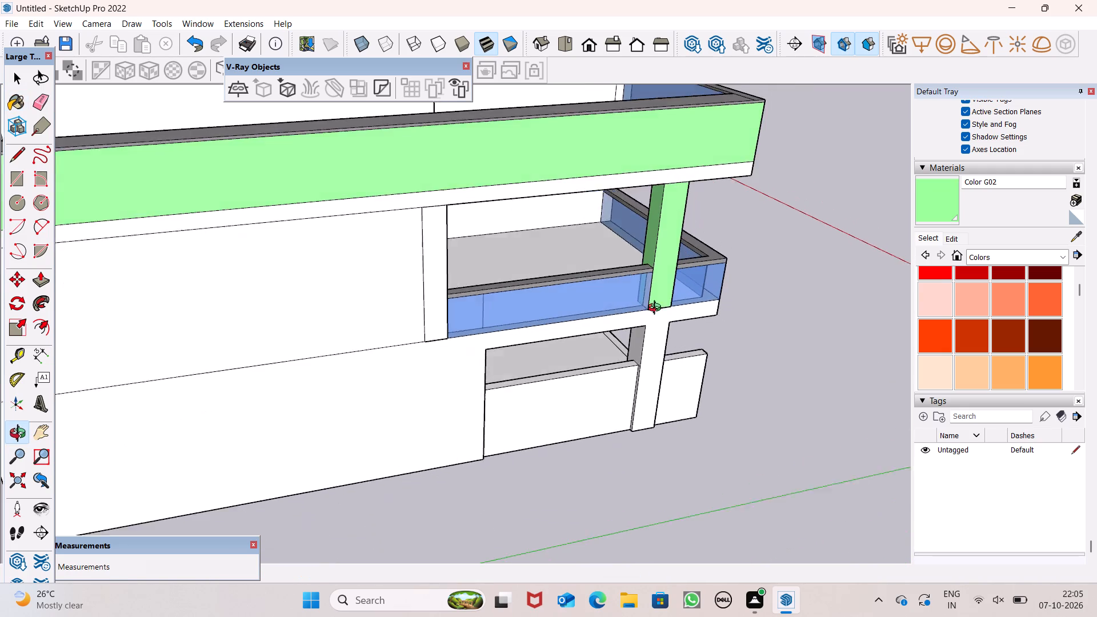
middle_drag(657, 309, 627, 305)
scroll(636, 363, up, 1)
middle_drag(642, 366, 718, 311)
scroll(688, 323, up, 5)
click(622, 320)
click(643, 322)
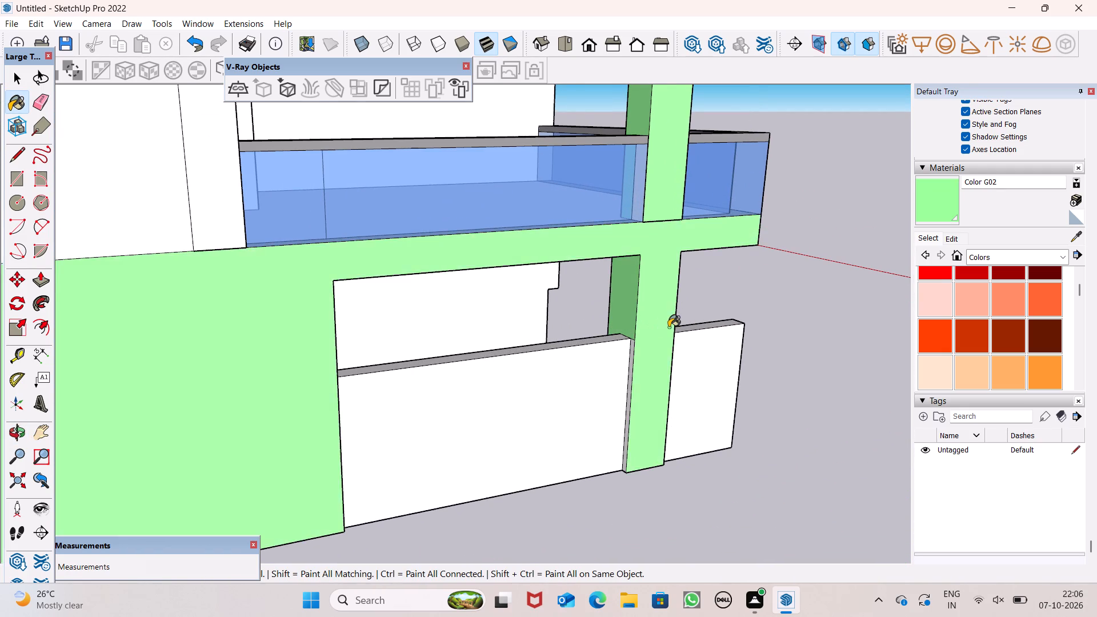
Paint the front and inward faces of the ground-floor corner column with Color G02.
scroll(668, 327, down, 4)
middle_drag(761, 360, 616, 358)
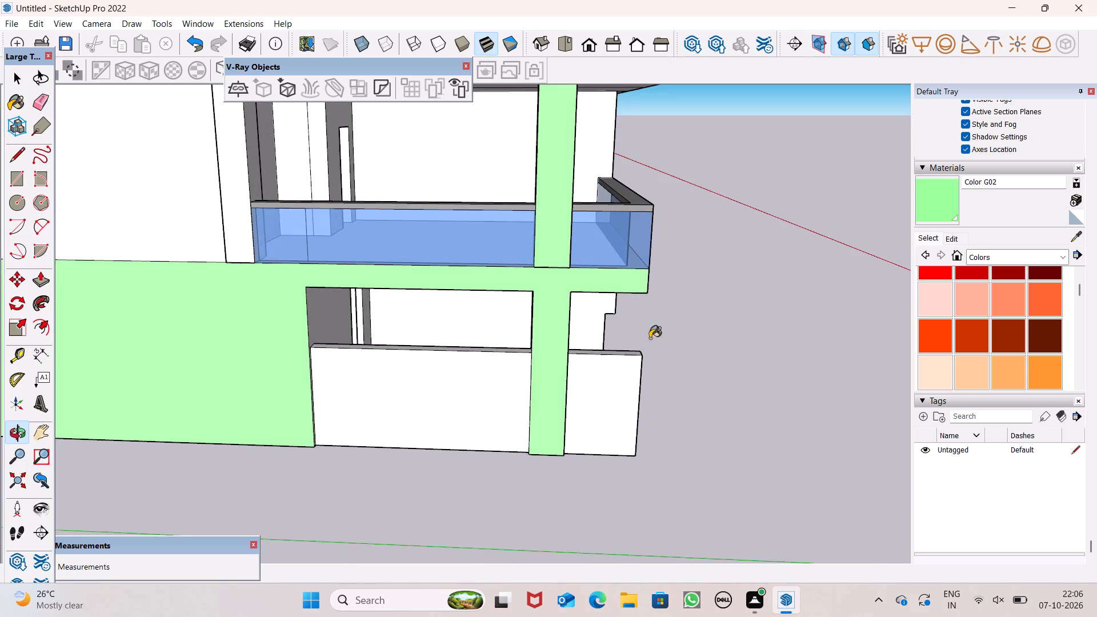
scroll(712, 317, down, 5)
middle_drag(703, 336, 485, 340)
scroll(548, 338, up, 1)
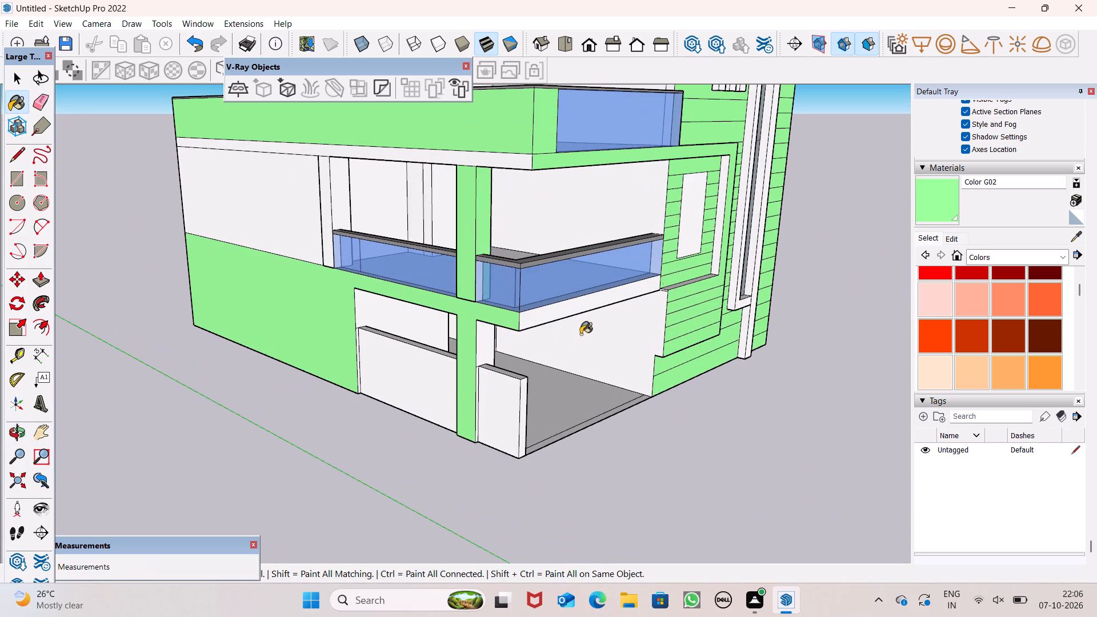
scroll(582, 307, down, 2)
middle_drag(656, 355, 459, 335)
scroll(401, 327, up, 5)
click(409, 334)
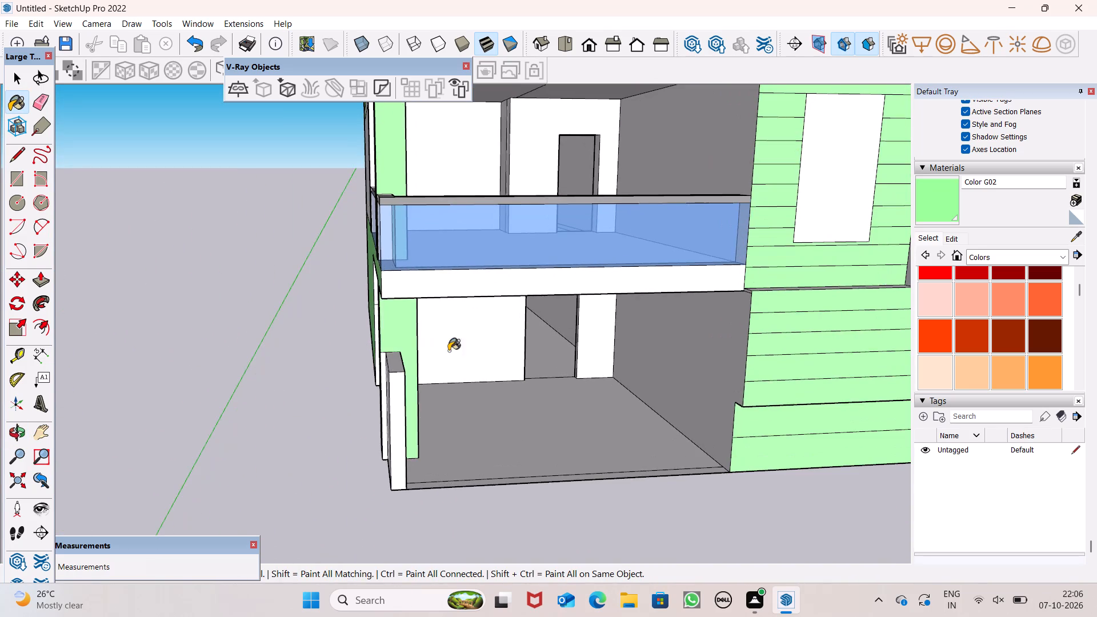
middle_drag(457, 358, 380, 356)
scroll(377, 358, up, 6)
click(362, 364)
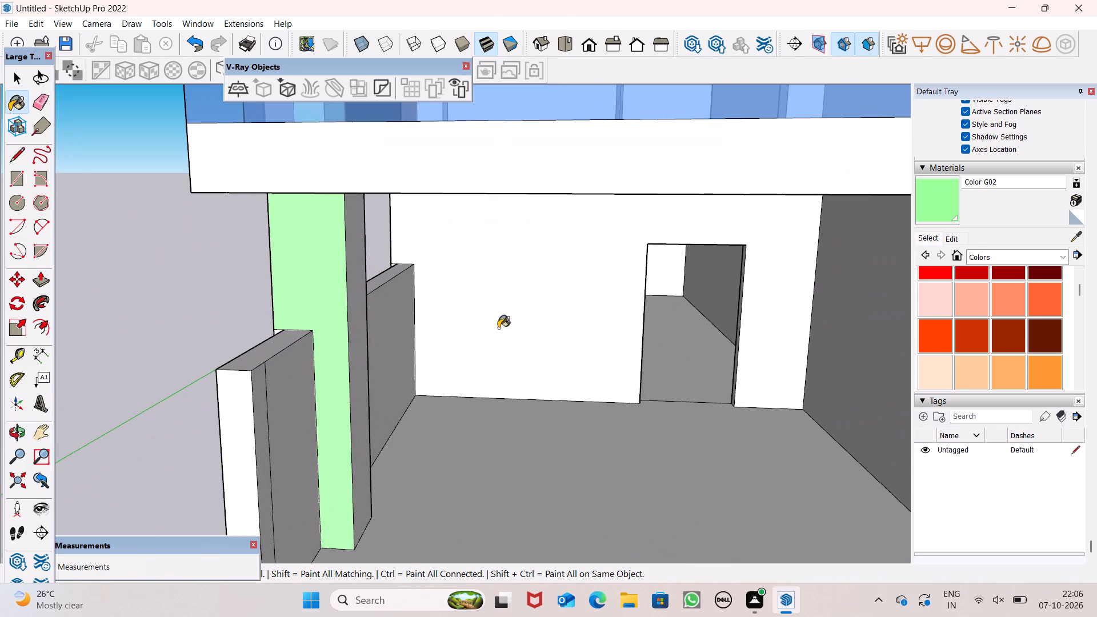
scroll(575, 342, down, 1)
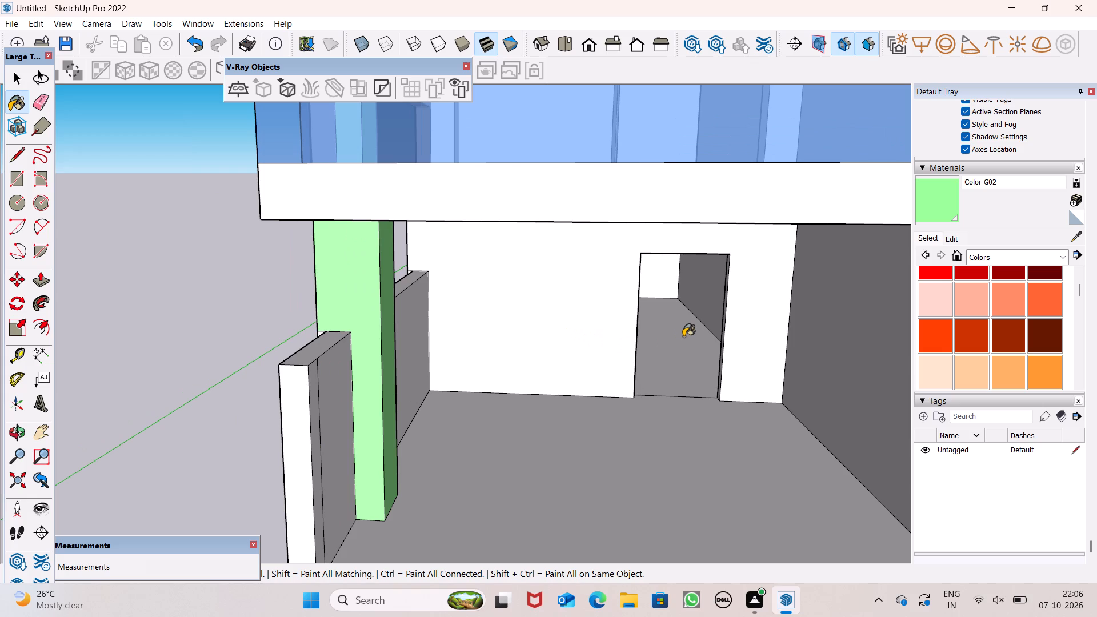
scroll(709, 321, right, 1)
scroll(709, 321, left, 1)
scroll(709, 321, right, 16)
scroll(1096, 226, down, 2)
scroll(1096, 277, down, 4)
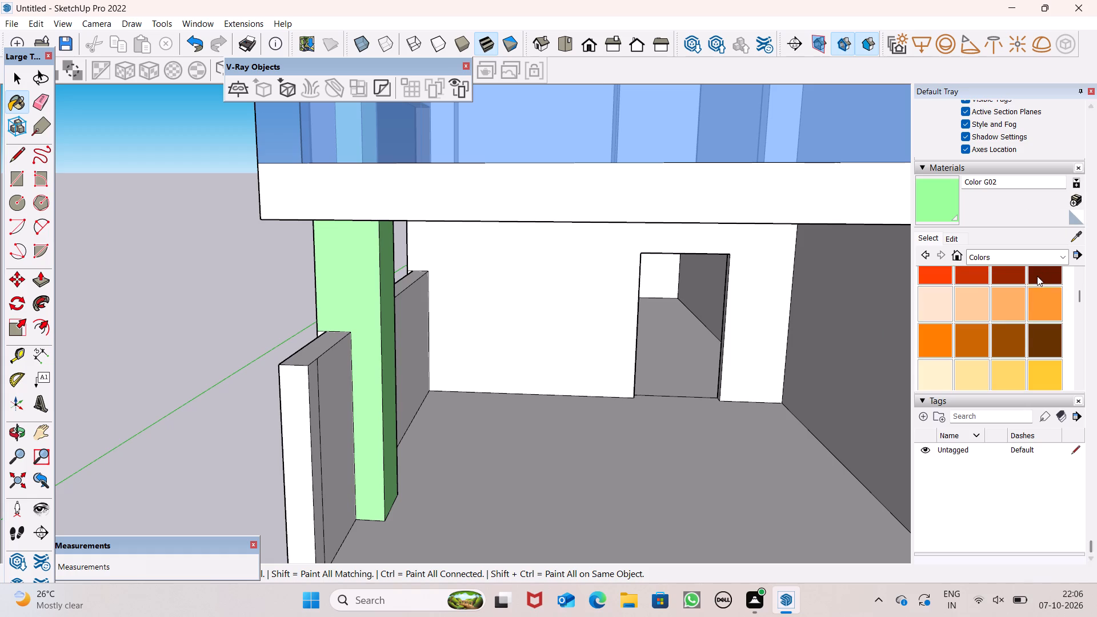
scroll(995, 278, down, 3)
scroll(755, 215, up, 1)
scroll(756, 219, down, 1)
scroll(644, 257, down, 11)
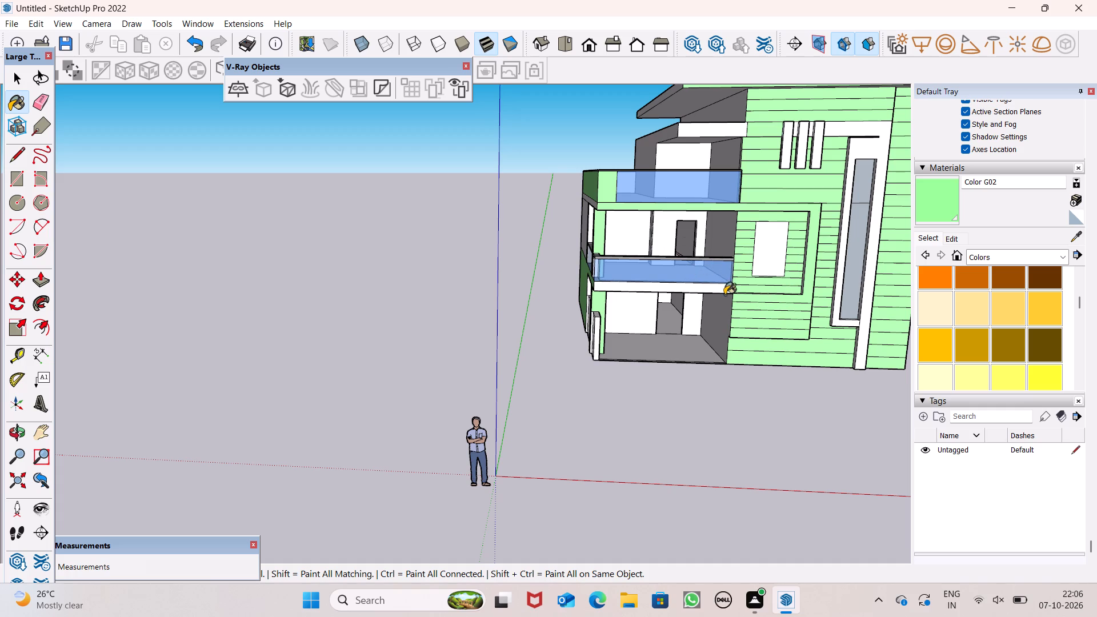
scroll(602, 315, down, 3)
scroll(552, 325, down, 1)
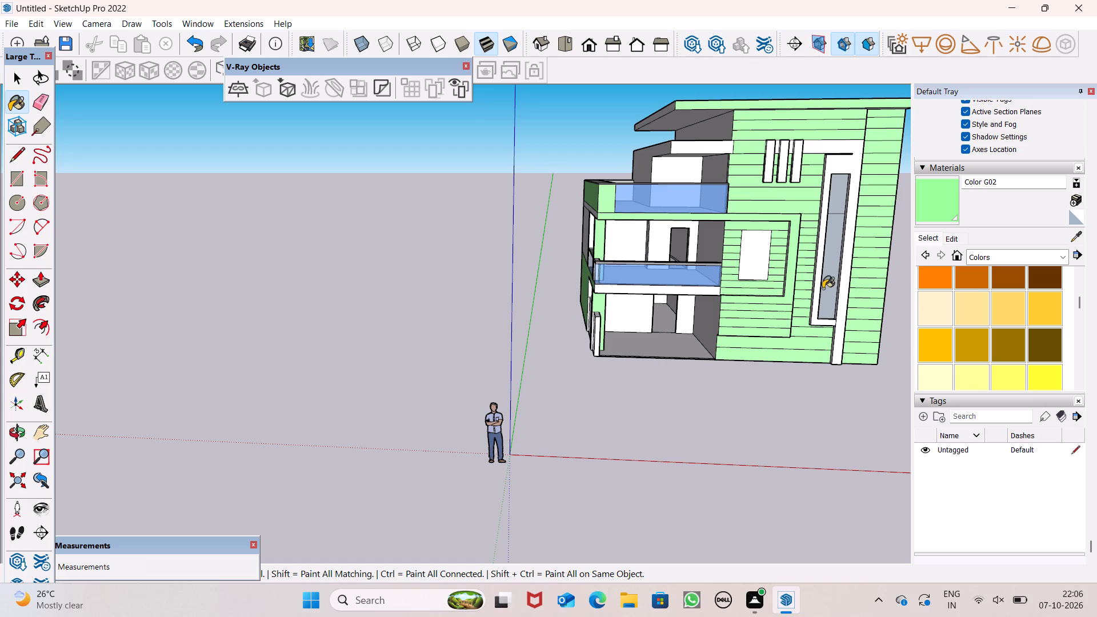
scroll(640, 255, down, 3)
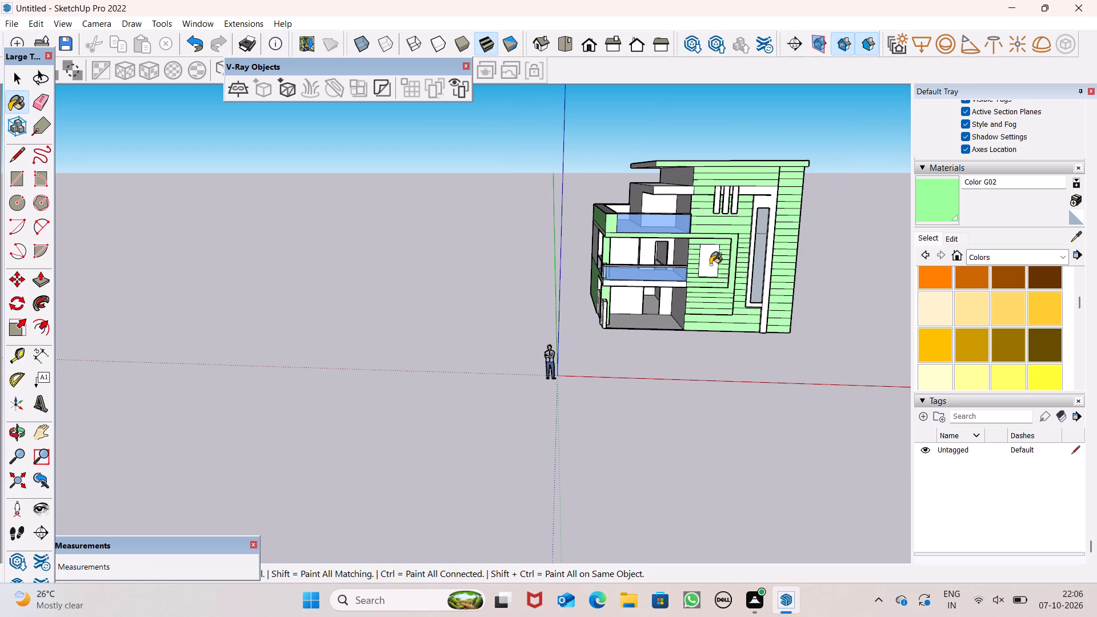
Paint the back wall of the first-floor balcony and the narrow wall strip beside it with Color G02.
scroll(819, 255, up, 2)
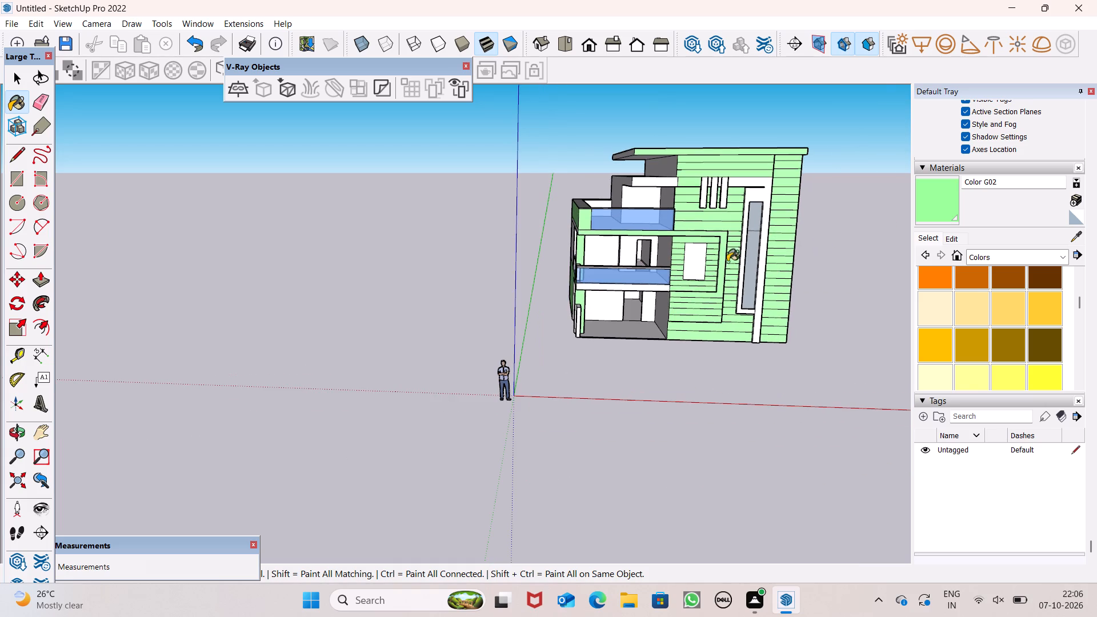
scroll(718, 227, up, 6)
middle_drag(707, 266, 738, 270)
scroll(547, 287, up, 7)
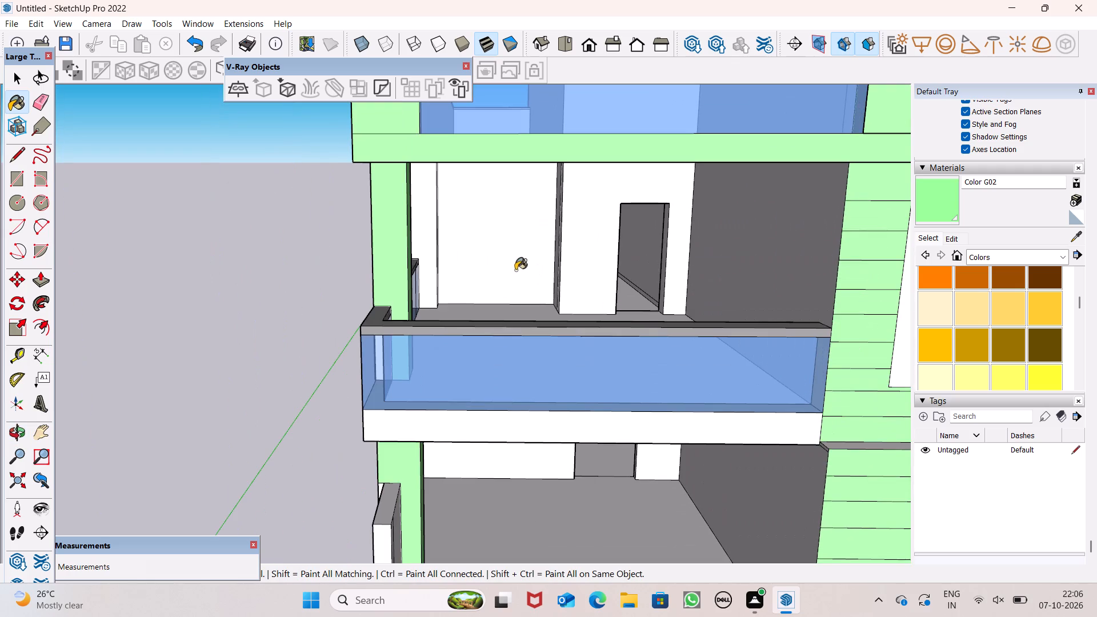
click(509, 262)
scroll(423, 231, up, 5)
click(423, 220)
middle_drag(477, 235, 431, 249)
scroll(438, 253, up, 3)
click(423, 226)
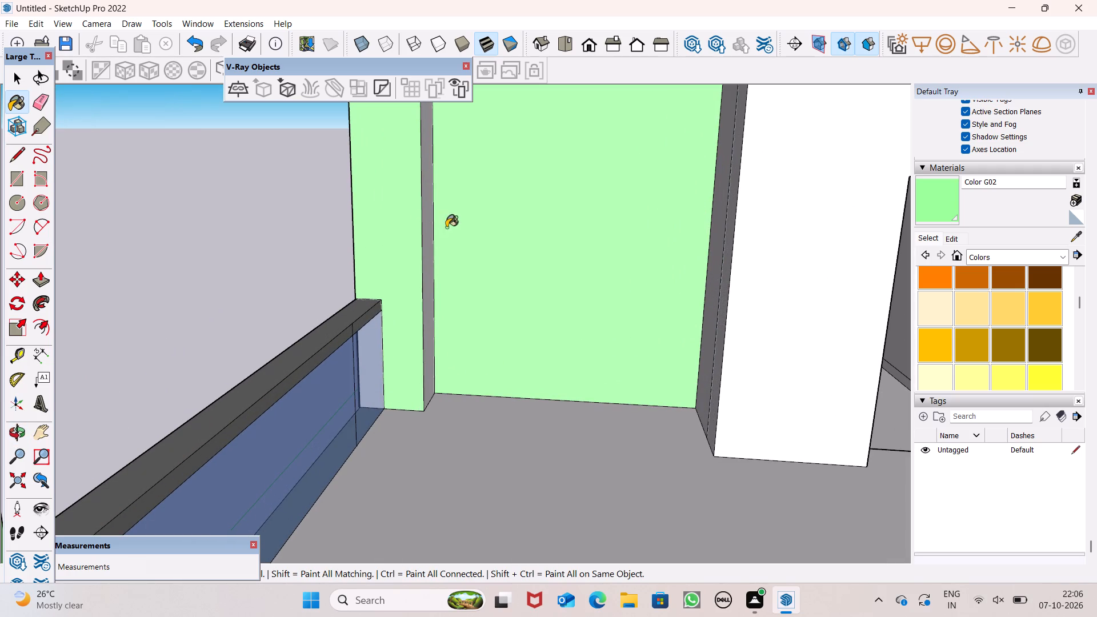
Erase the surplus vertical edge on the white wall next to the green back wall of the first-floor balcony.
middle_drag(511, 297, 791, 352)
scroll(791, 355, up, 1)
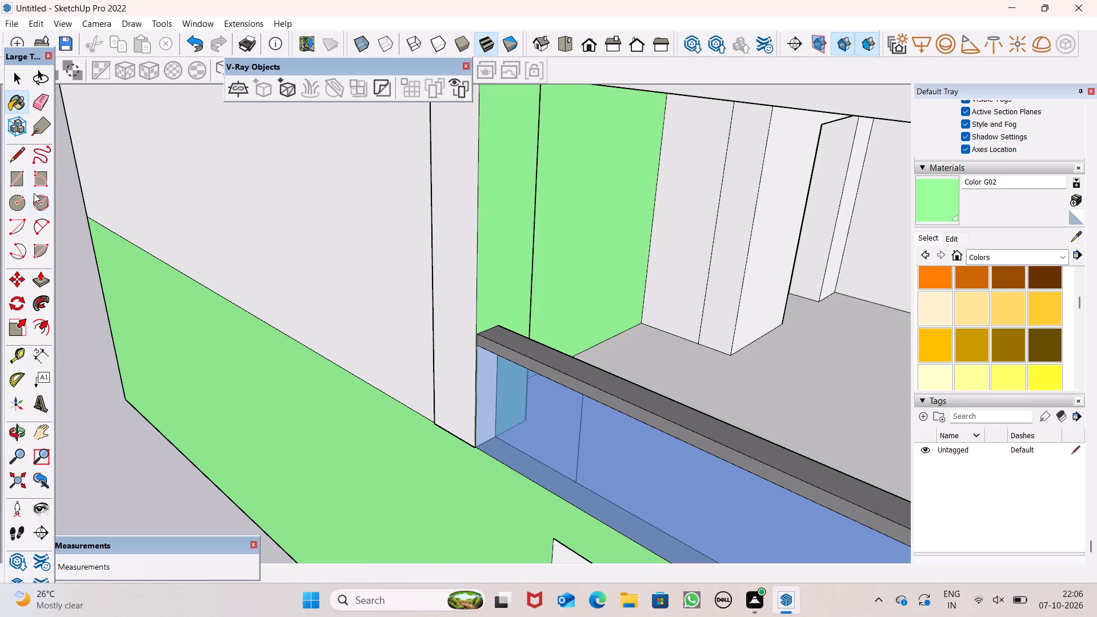
click(53, 102)
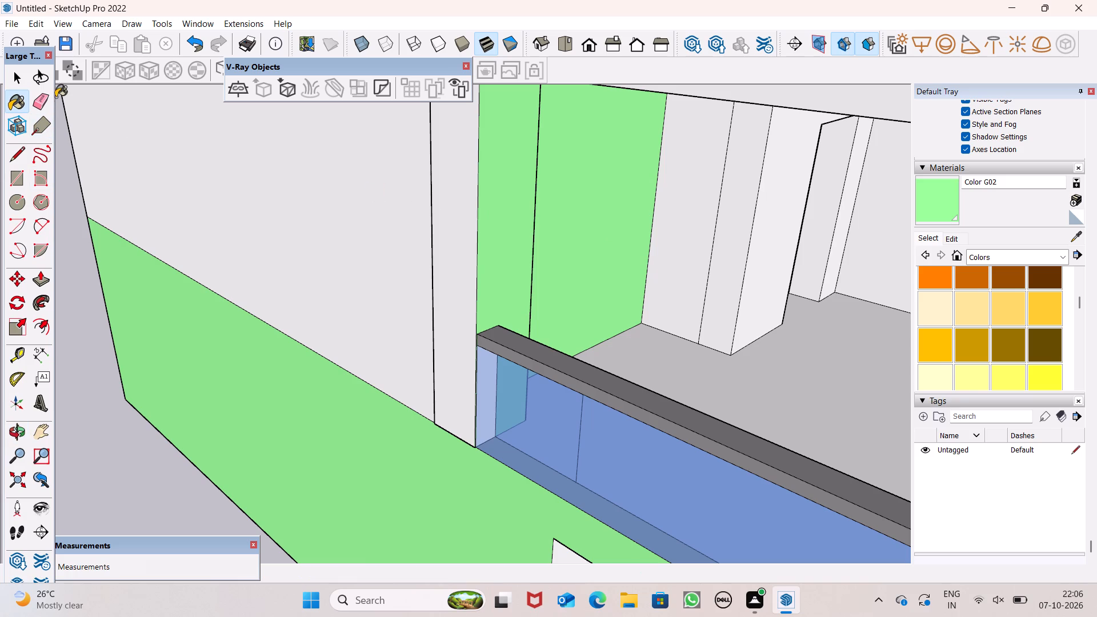
click(30, 104)
click(37, 98)
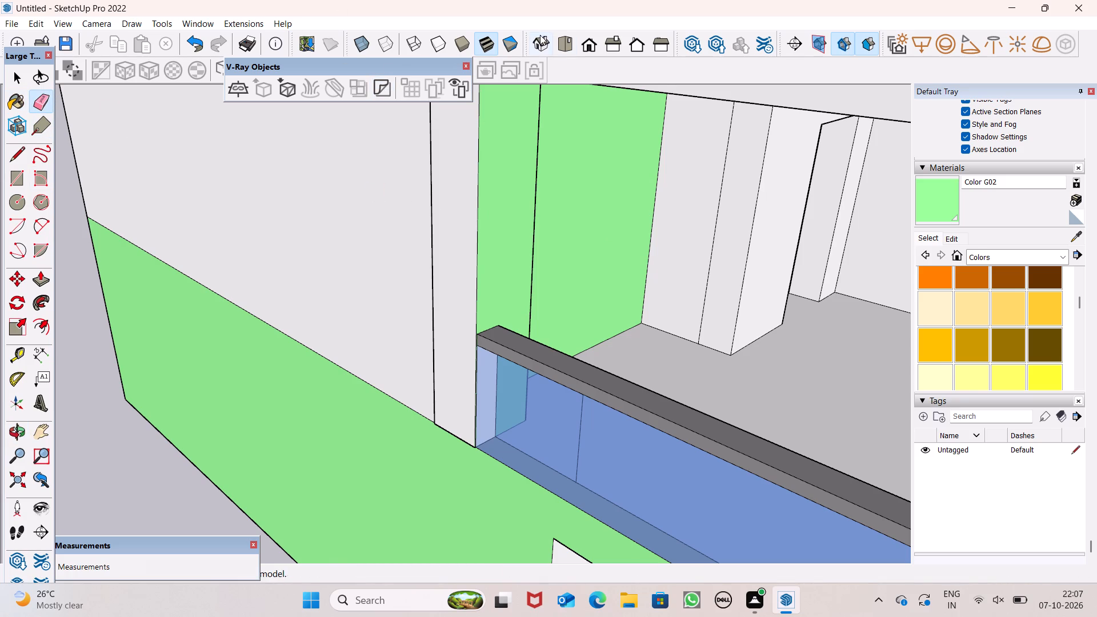
scroll(714, 126, up, 4)
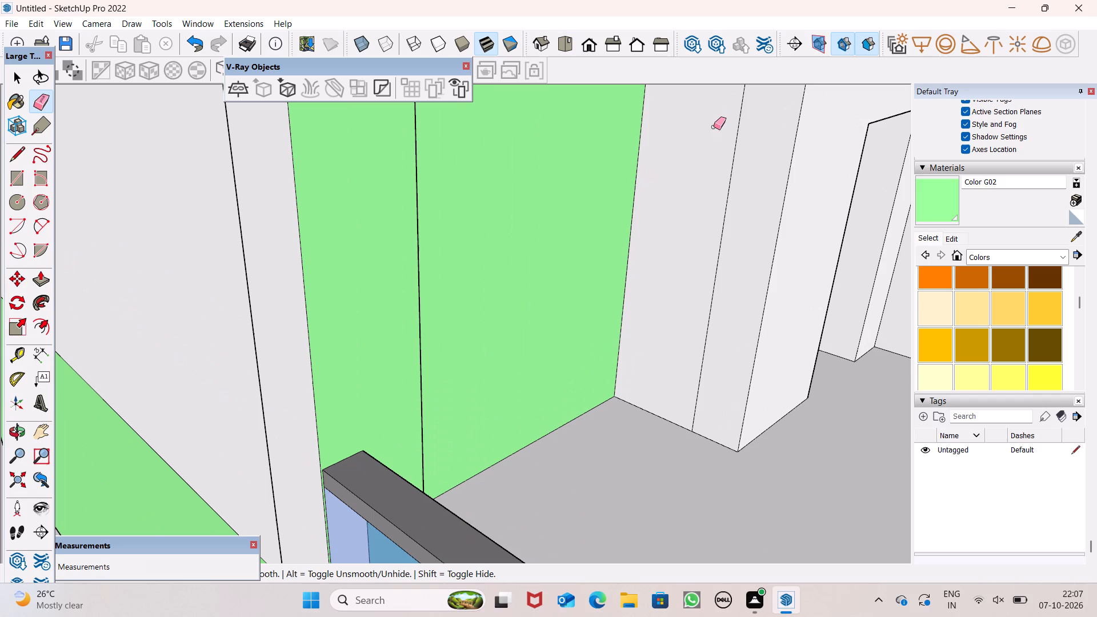
drag(744, 146, 698, 140)
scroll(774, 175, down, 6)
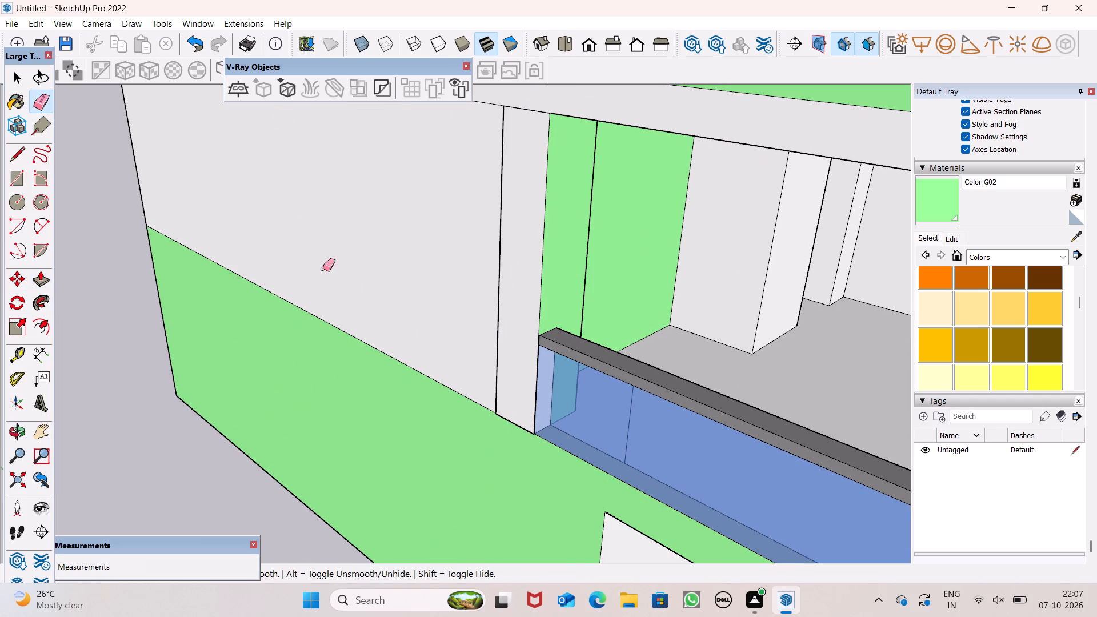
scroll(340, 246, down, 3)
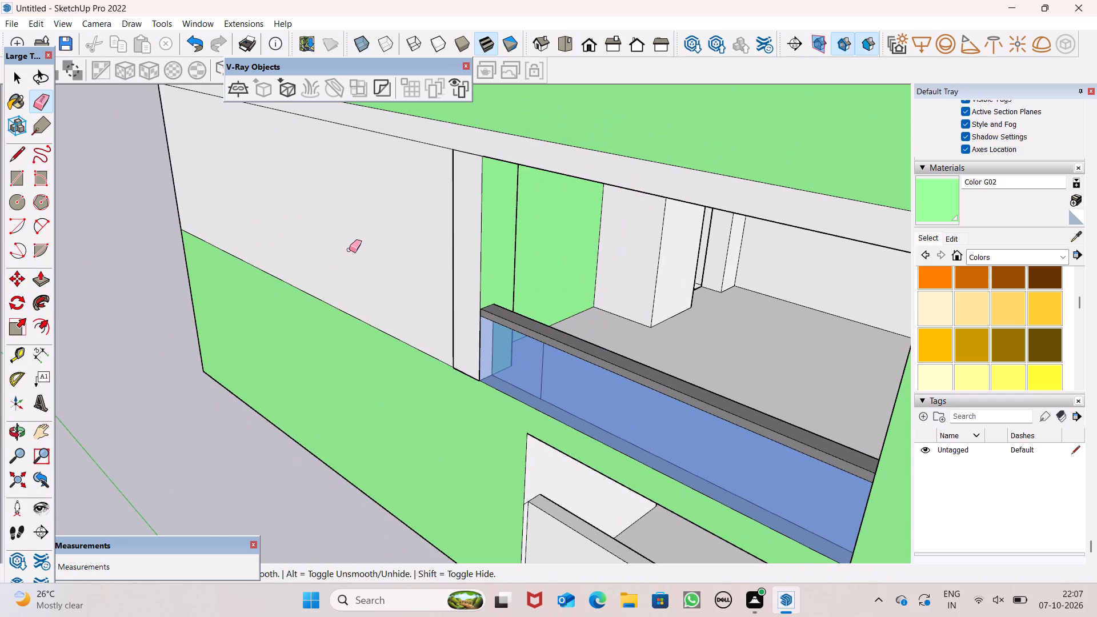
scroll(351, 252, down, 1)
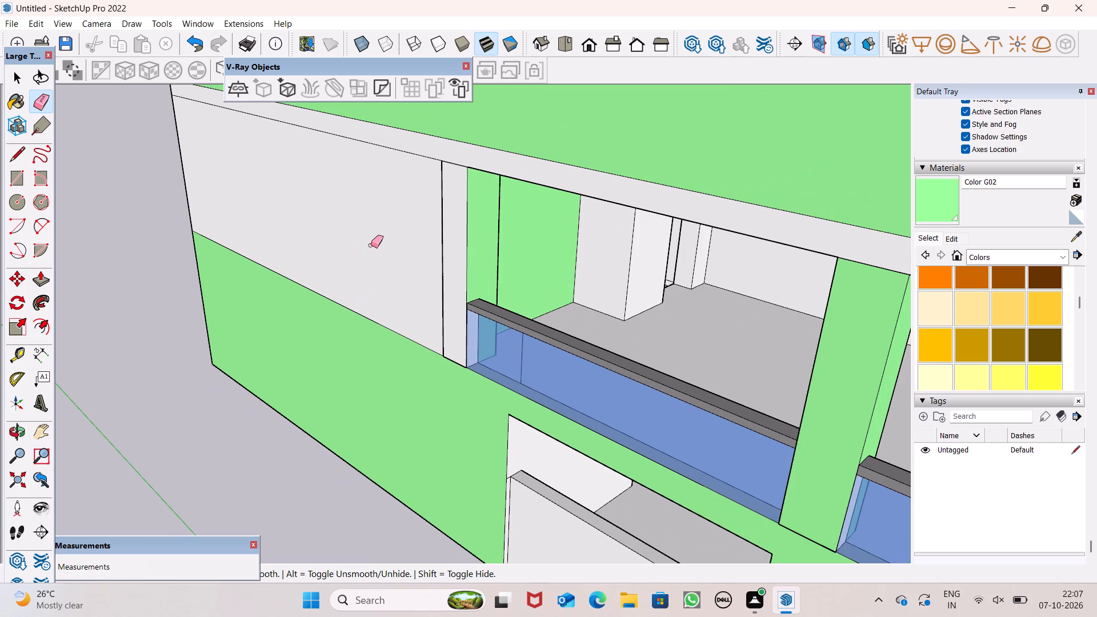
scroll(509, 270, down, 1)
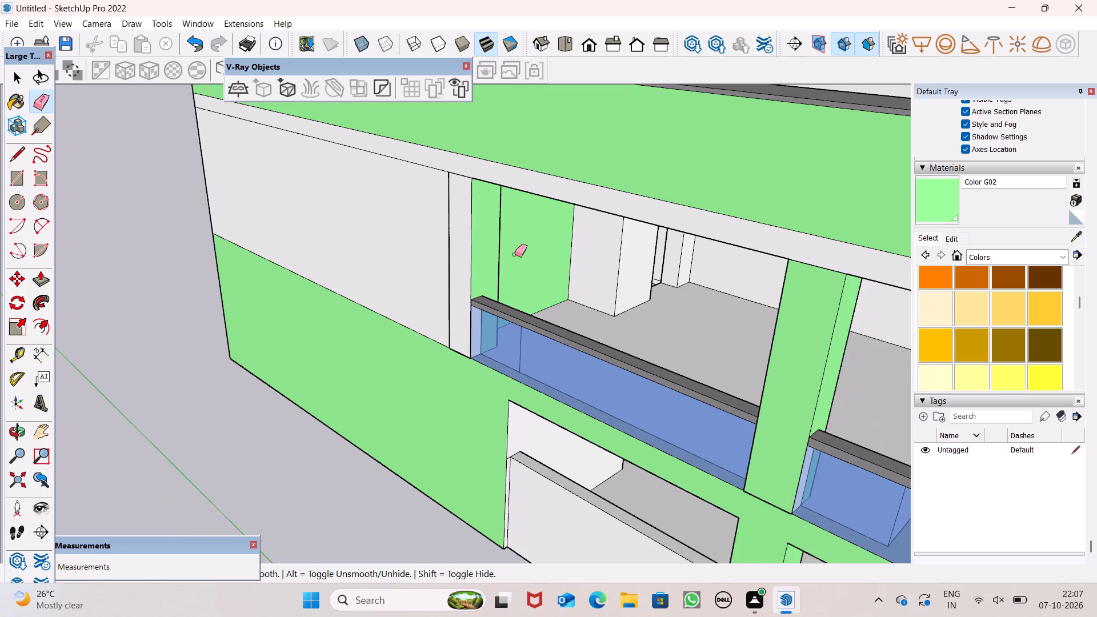
Paint the first-floor side wall and the narrow wall strip at the edge of the balcony opening with Color G02.
scroll(511, 249, down, 8)
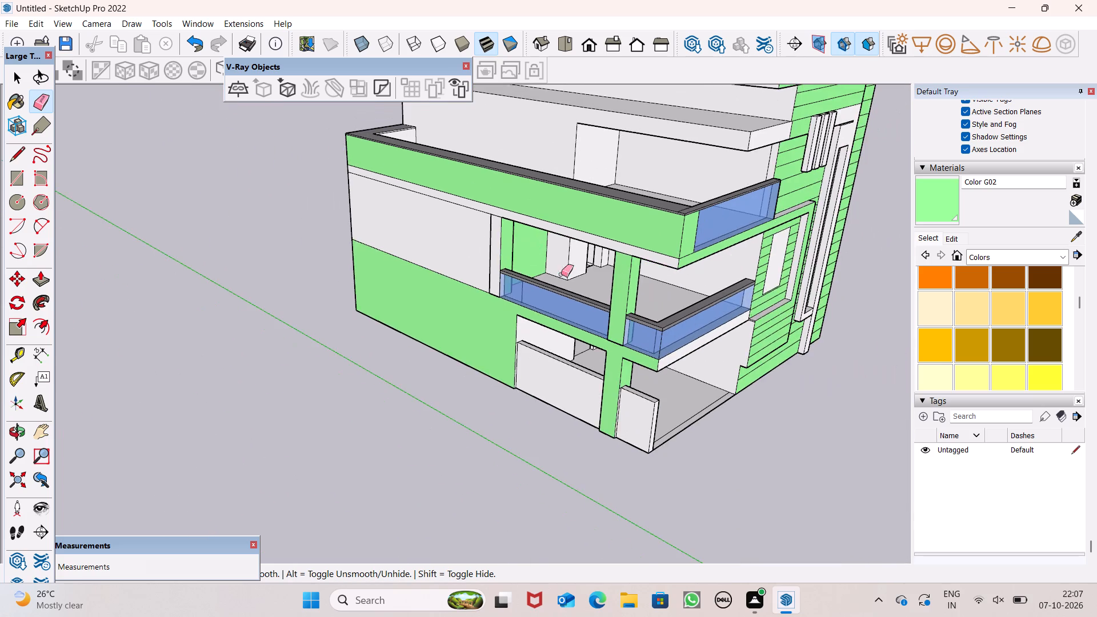
middle_drag(611, 328, 626, 245)
scroll(548, 235, up, 3)
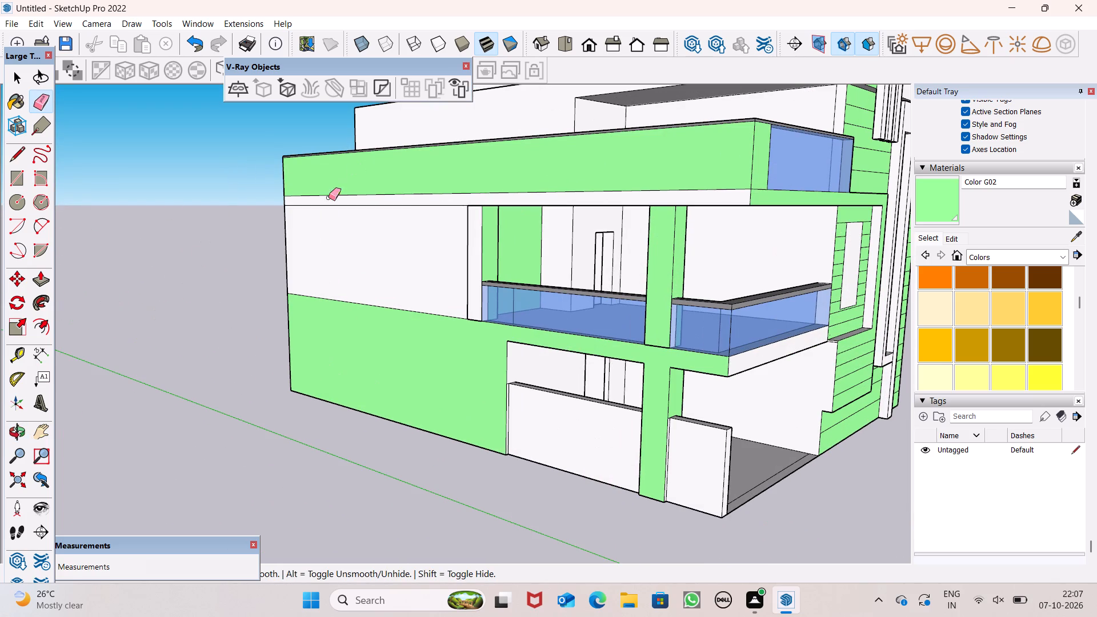
click(924, 198)
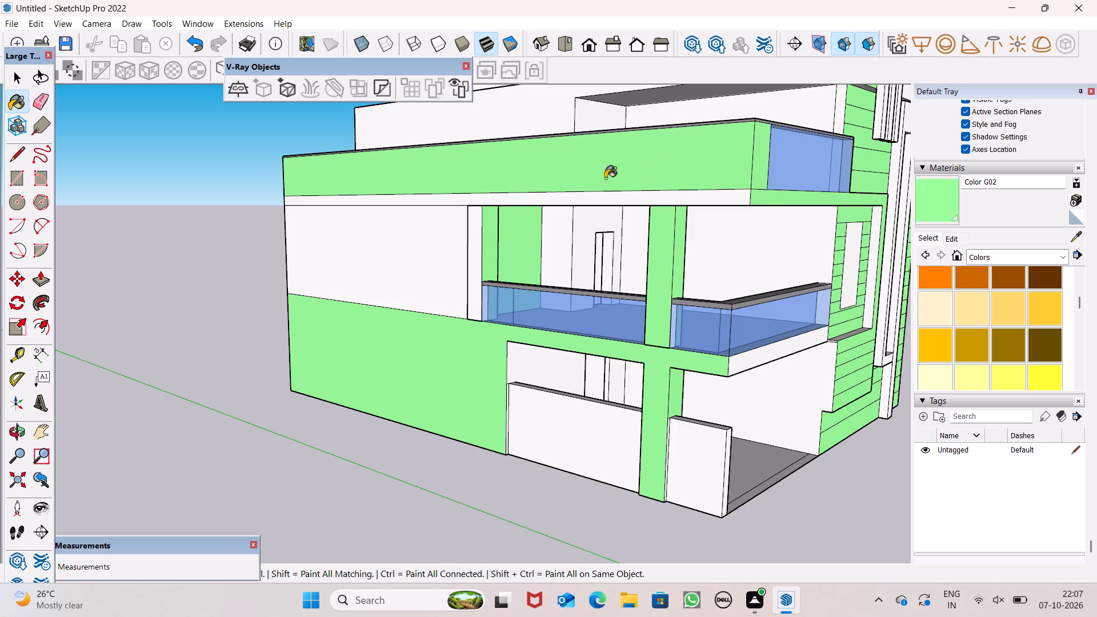
drag(457, 237, 455, 231)
scroll(507, 252, up, 4)
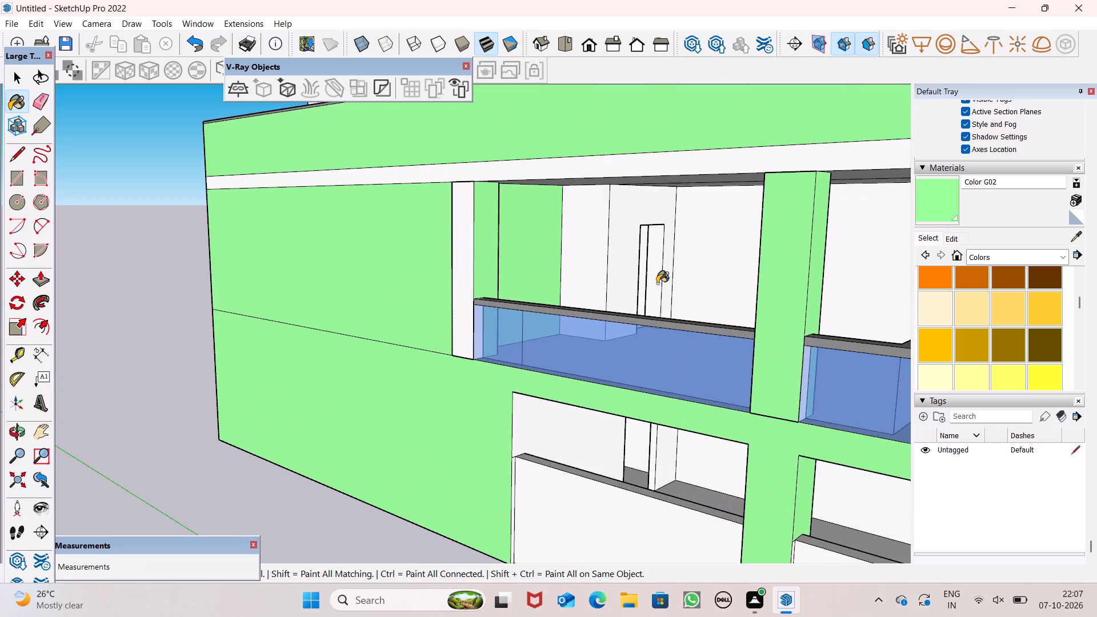
scroll(646, 281, down, 5)
middle_drag(644, 309, 703, 334)
scroll(389, 270, up, 6)
click(649, 257)
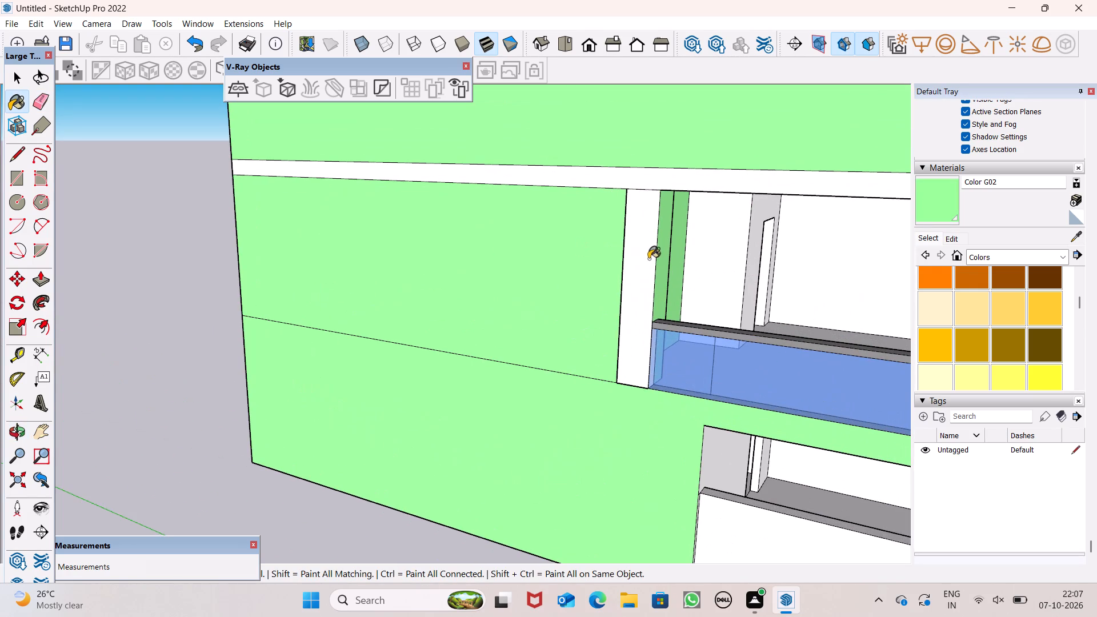
Paint the remaining projecting back-wall face of the first-floor balcony, the wall around its doorway and the doorway's jamb with Color G02.
scroll(624, 237, down, 5)
scroll(682, 241, up, 4)
click(703, 241)
middle_drag(720, 244, 710, 245)
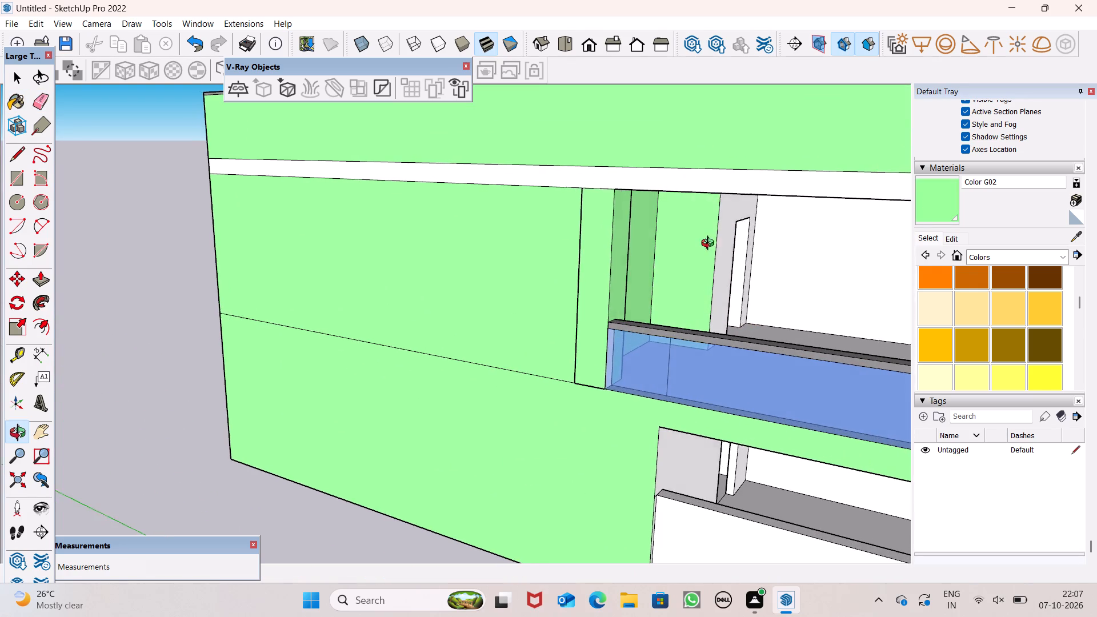
middle_drag(710, 245, 617, 229)
scroll(671, 226, up, 2)
click(730, 209)
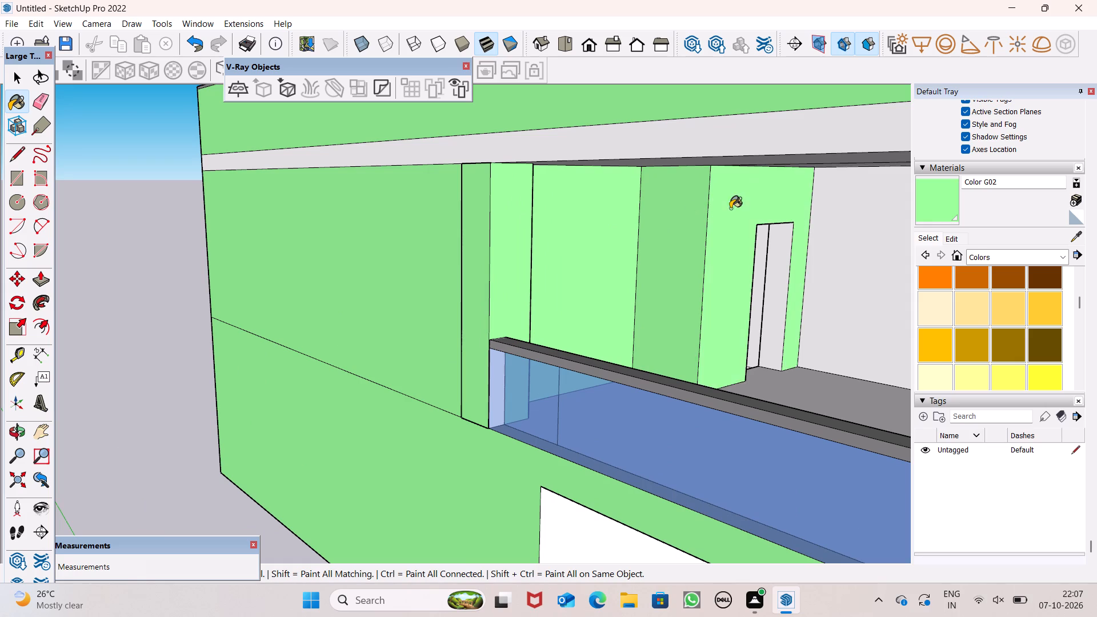
scroll(806, 227, down, 5)
scroll(799, 258, up, 6)
click(782, 255)
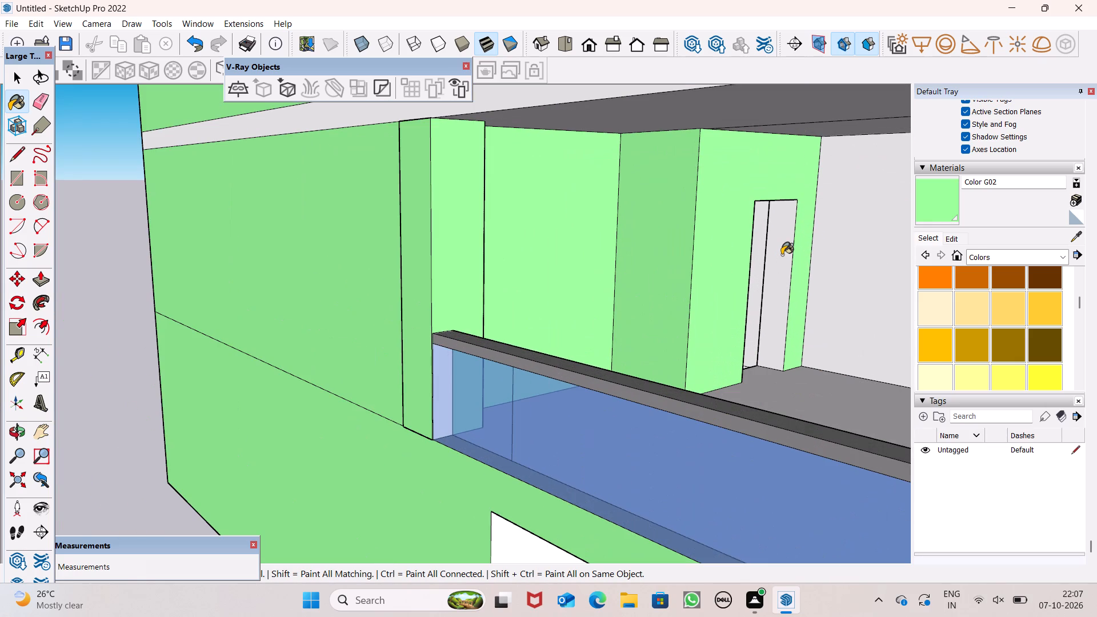
Paint the white slab-edge band beneath the terrace parapet on the building's side with Color G02.
scroll(782, 237, down, 11)
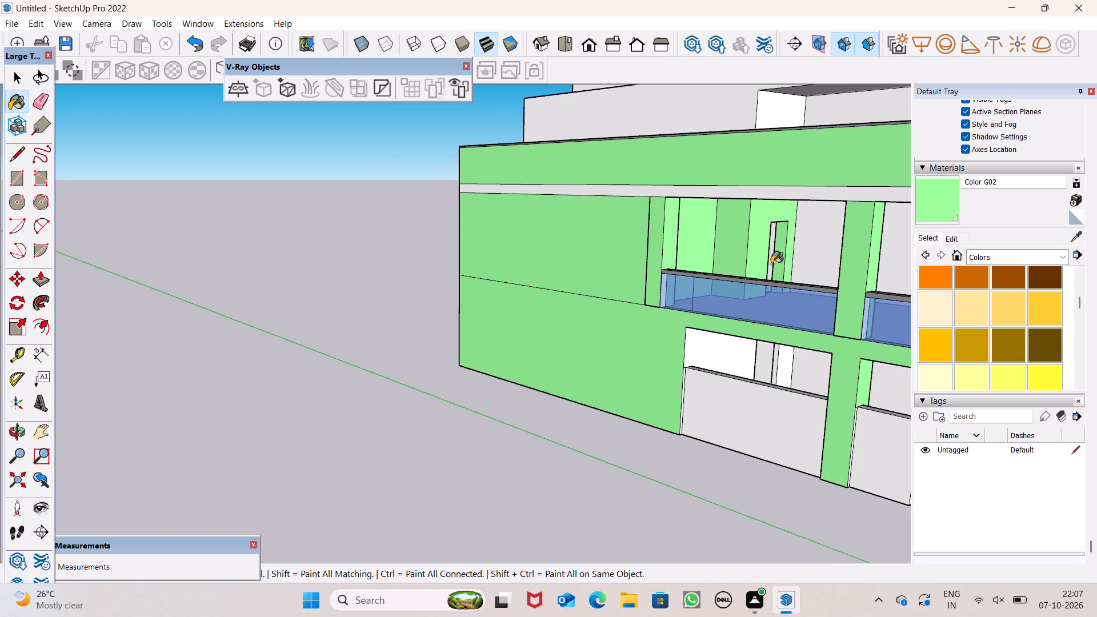
scroll(770, 259, down, 1)
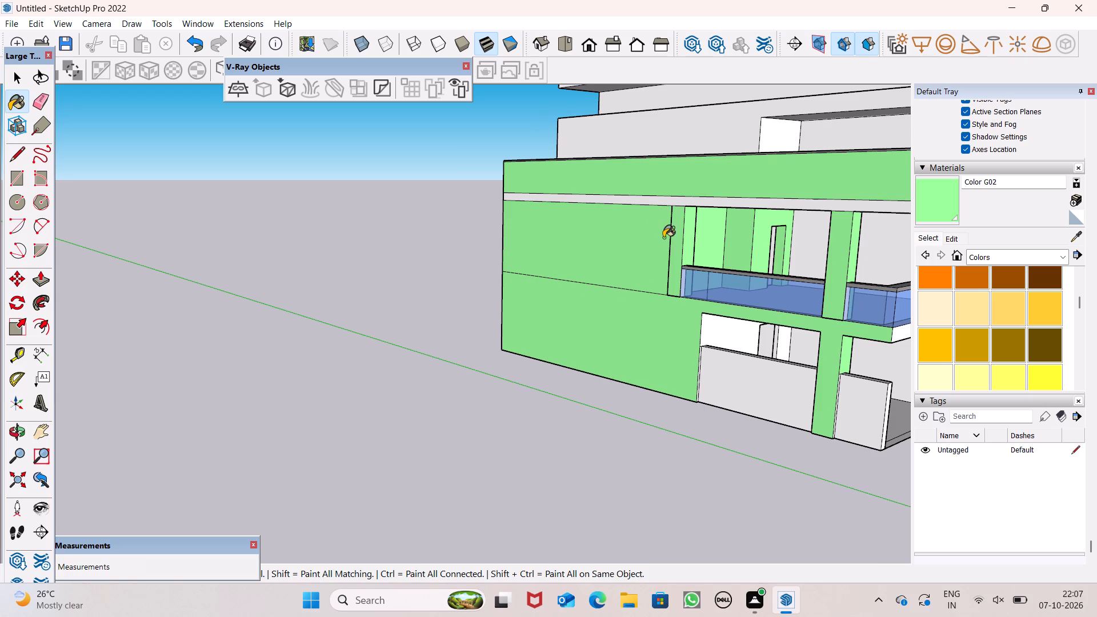
scroll(618, 230, down, 5)
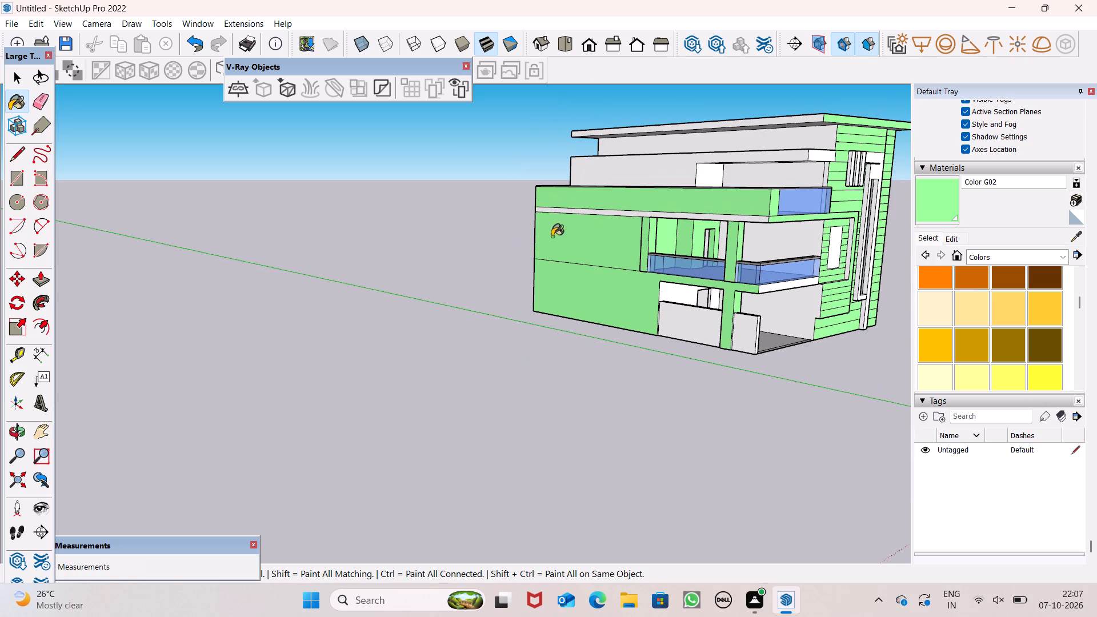
scroll(843, 240, up, 5)
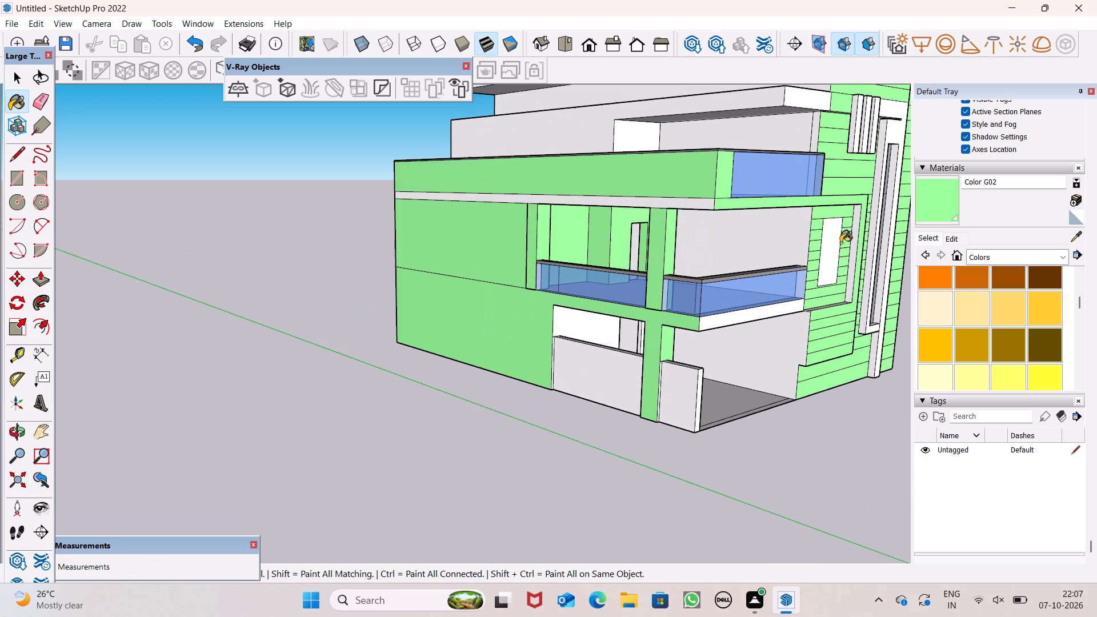
scroll(735, 202, up, 5)
click(688, 202)
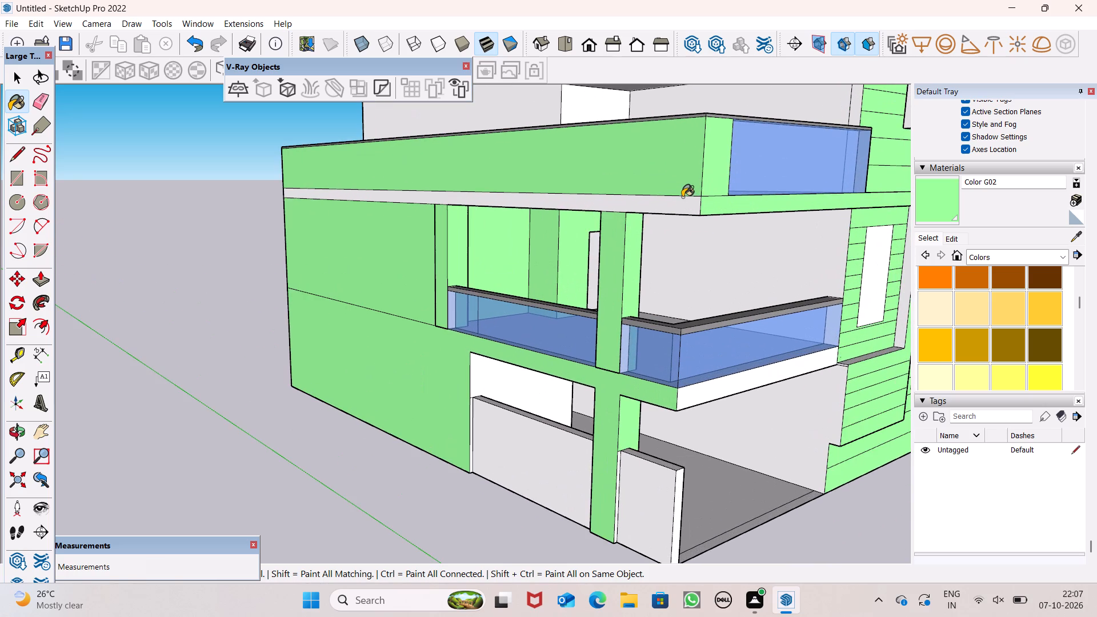
Paint the top-floor side wall directly beneath the roof slab with Color G02.
scroll(682, 197, down, 5)
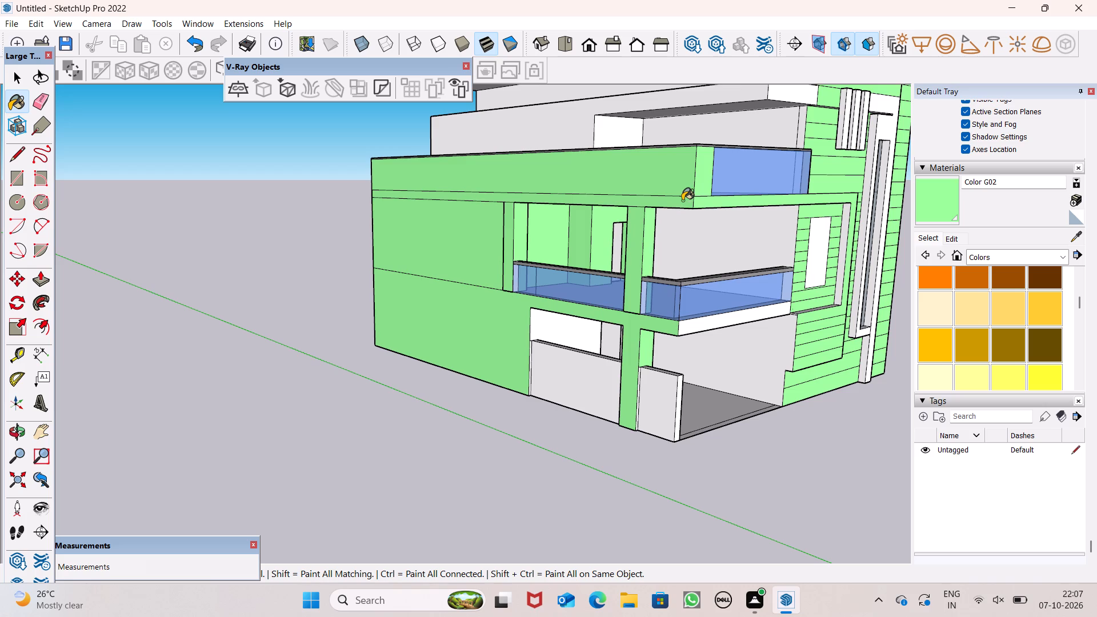
scroll(680, 211, down, 6)
middle_drag(782, 297, 779, 302)
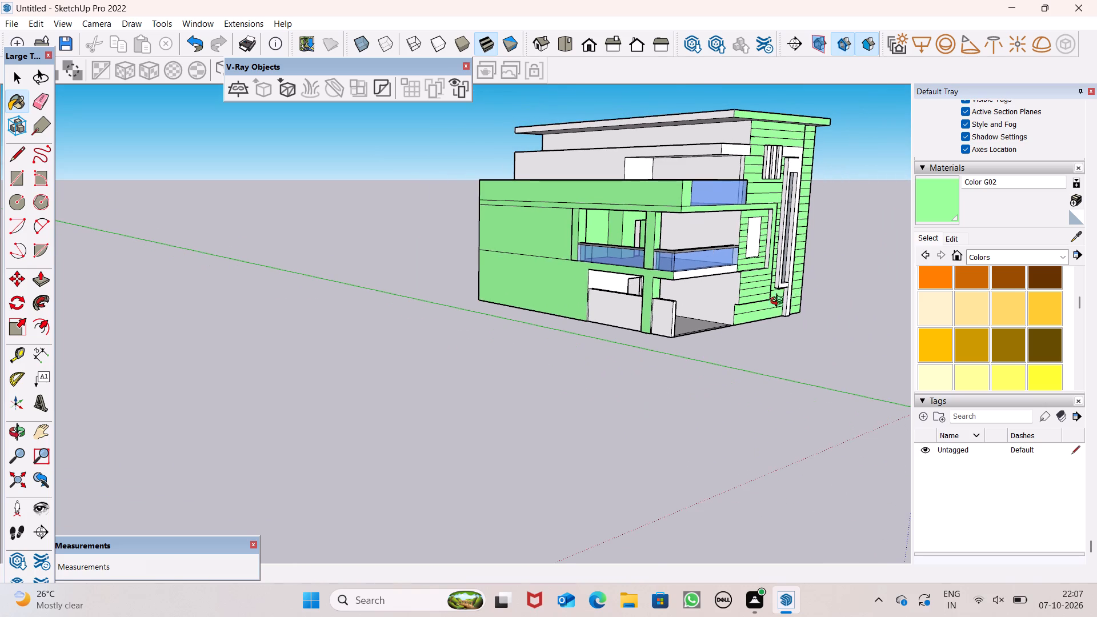
middle_drag(779, 302, 684, 332)
scroll(588, 261, down, 3)
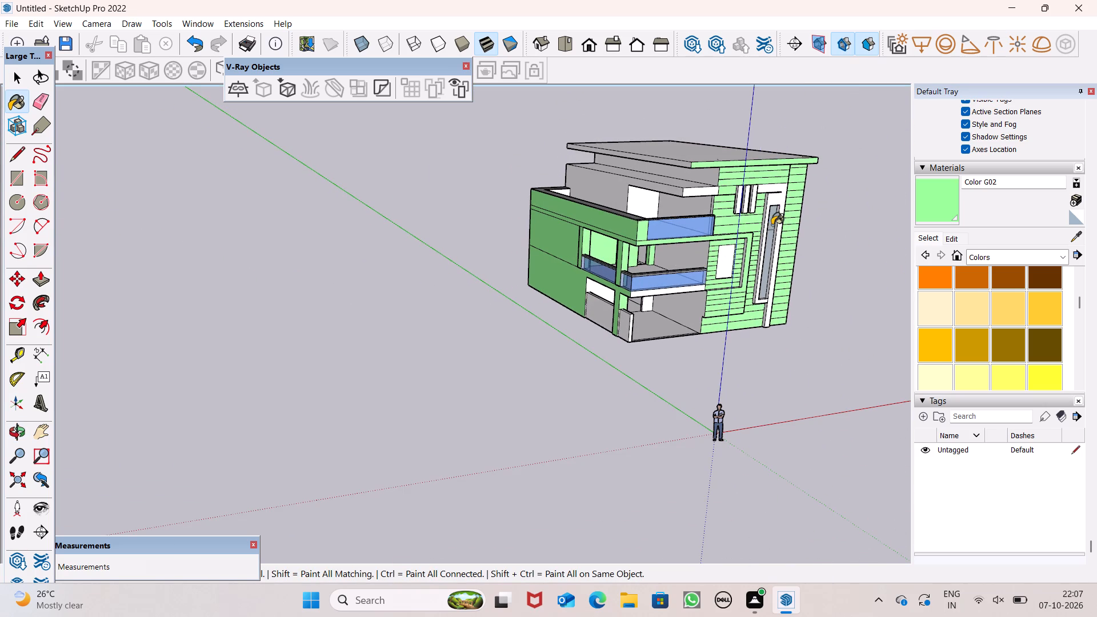
scroll(722, 201, up, 7)
scroll(663, 189, down, 1)
scroll(663, 189, up, 1)
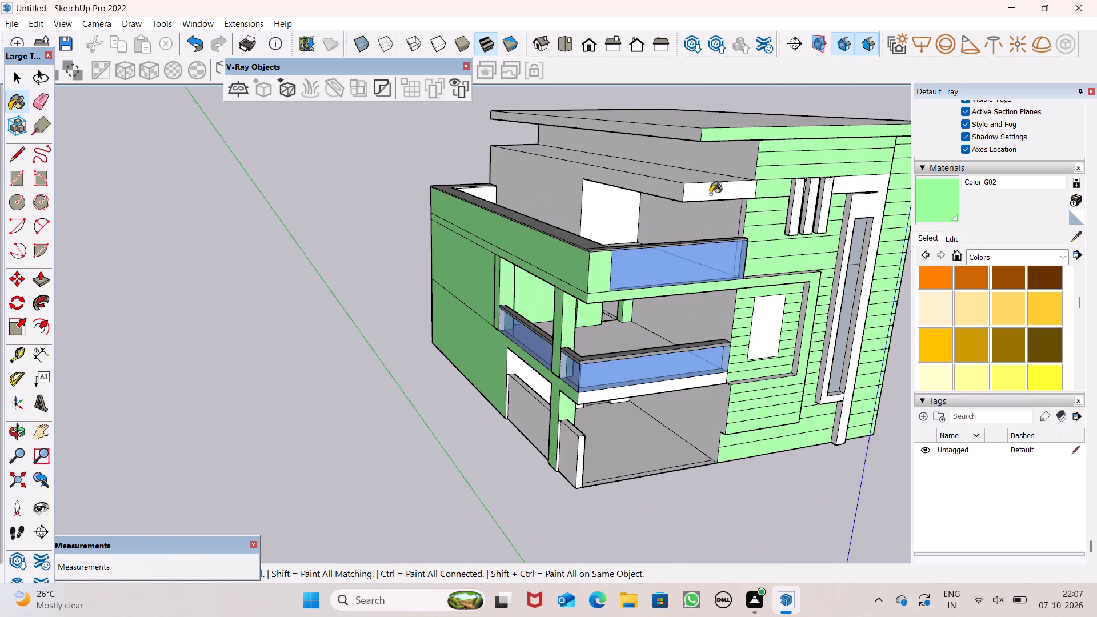
scroll(696, 168, down, 1)
scroll(696, 168, up, 6)
click(751, 144)
Paint the roof slab's long side edge above the terrace and its top surface with Color G02.
scroll(764, 177, down, 5)
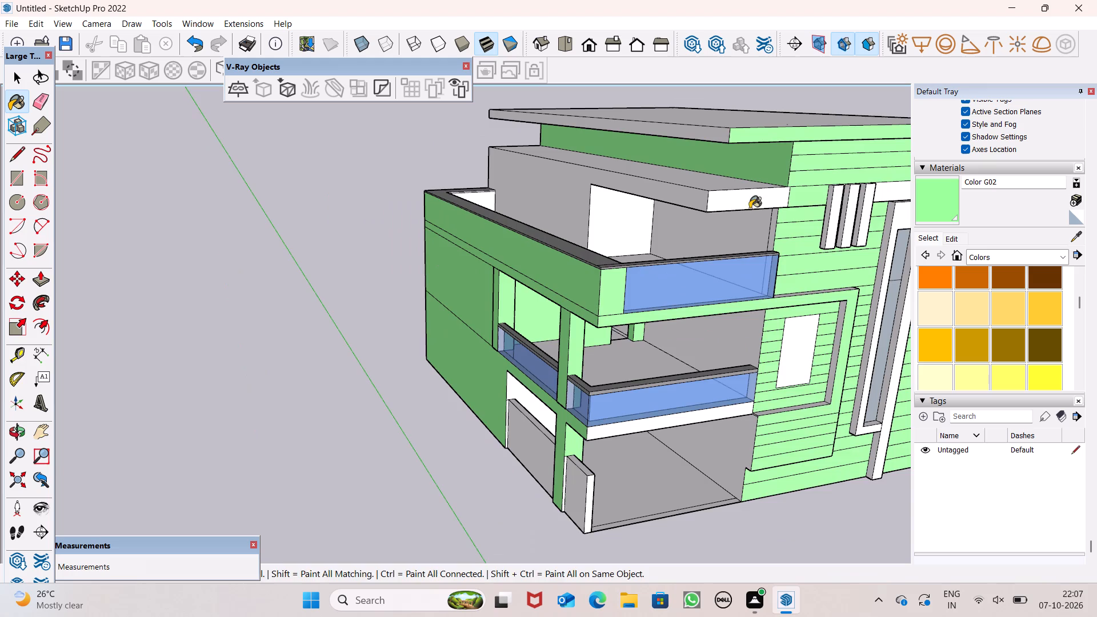
middle_drag(731, 210, 786, 253)
scroll(739, 117, up, 4)
click(724, 171)
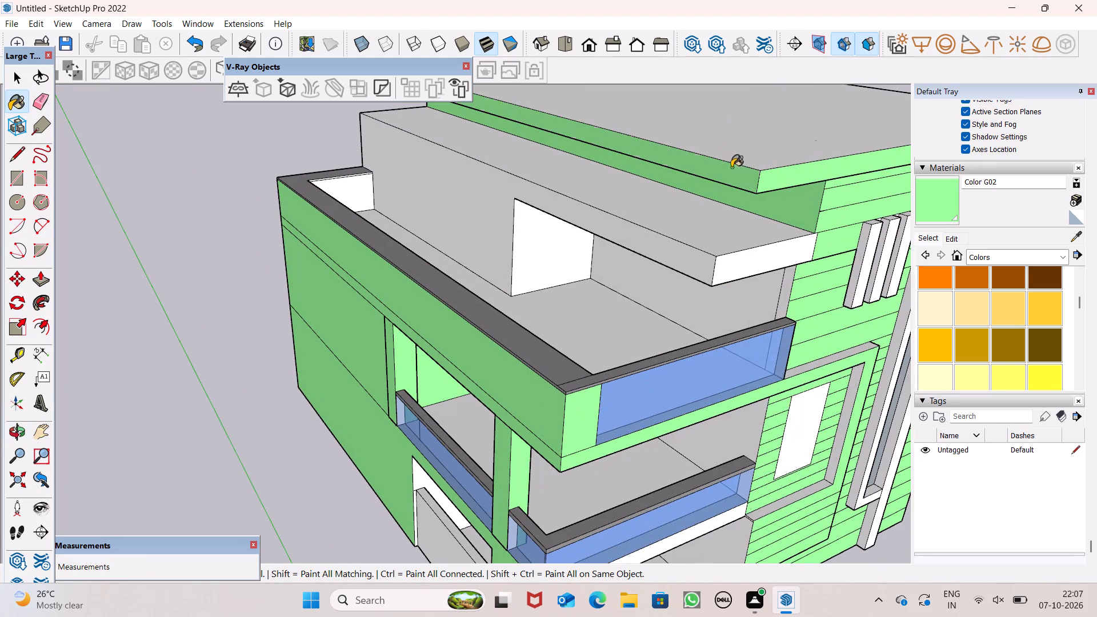
click(748, 153)
Paint the upper and lower sections of the building's rear wall with Color G02.
scroll(723, 183, down, 10)
scroll(720, 226, up, 1)
scroll(720, 227, down, 1)
middle_drag(691, 229, 926, 227)
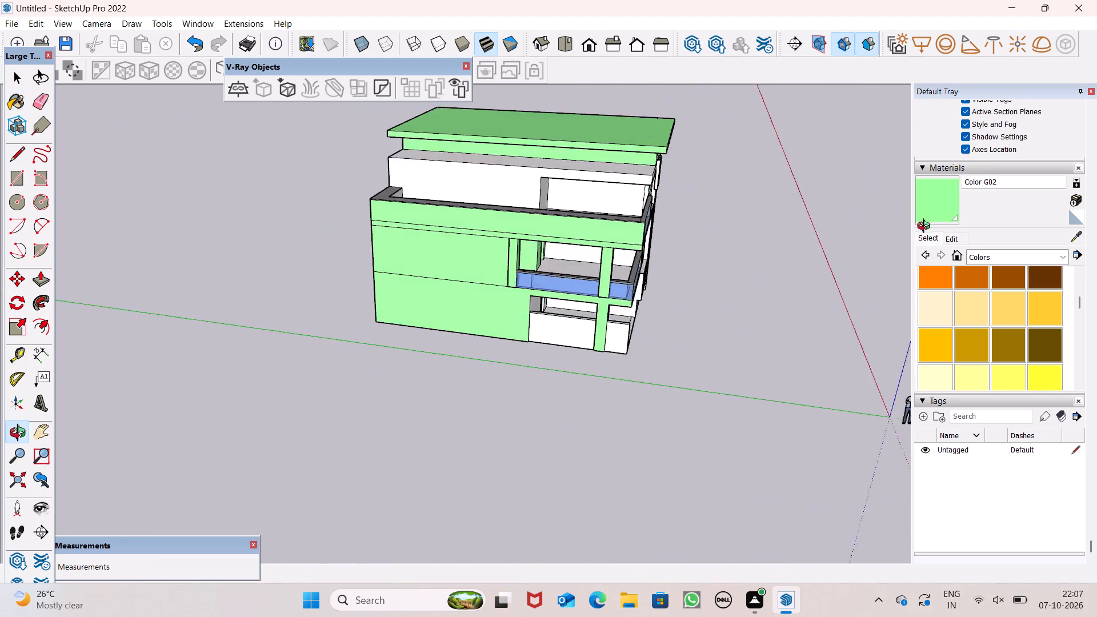
middle_drag(926, 227, 946, 221)
scroll(641, 199, up, 6)
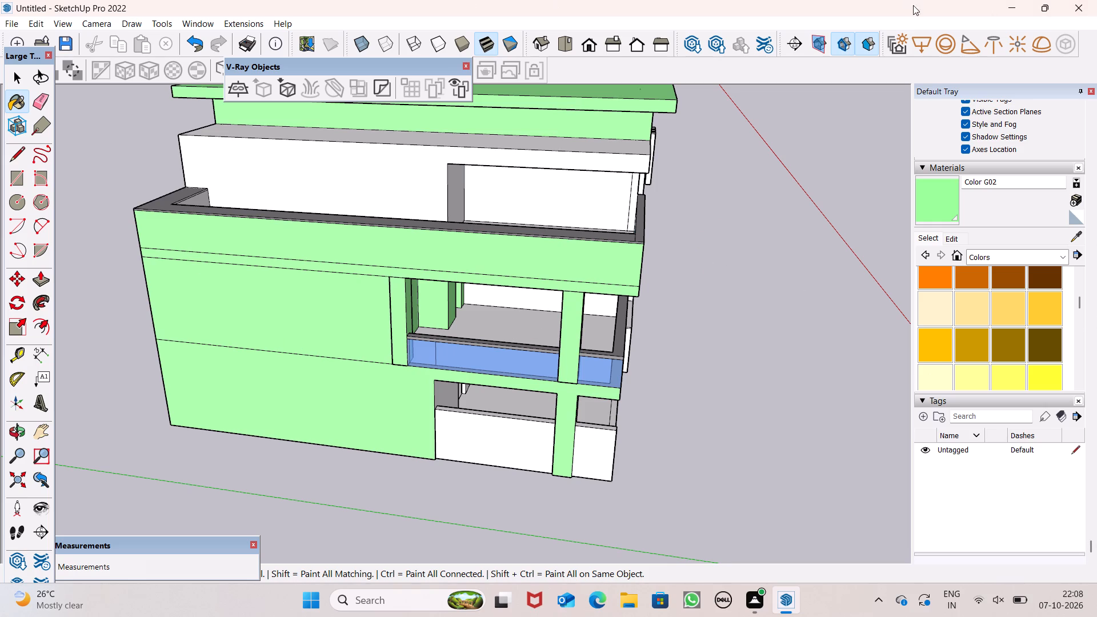
scroll(827, 104, down, 2)
scroll(751, 166, down, 2)
scroll(749, 201, up, 1)
scroll(747, 210, down, 1)
middle_drag(707, 219, 792, 251)
scroll(463, 209, down, 2)
middle_drag(458, 208, 830, 205)
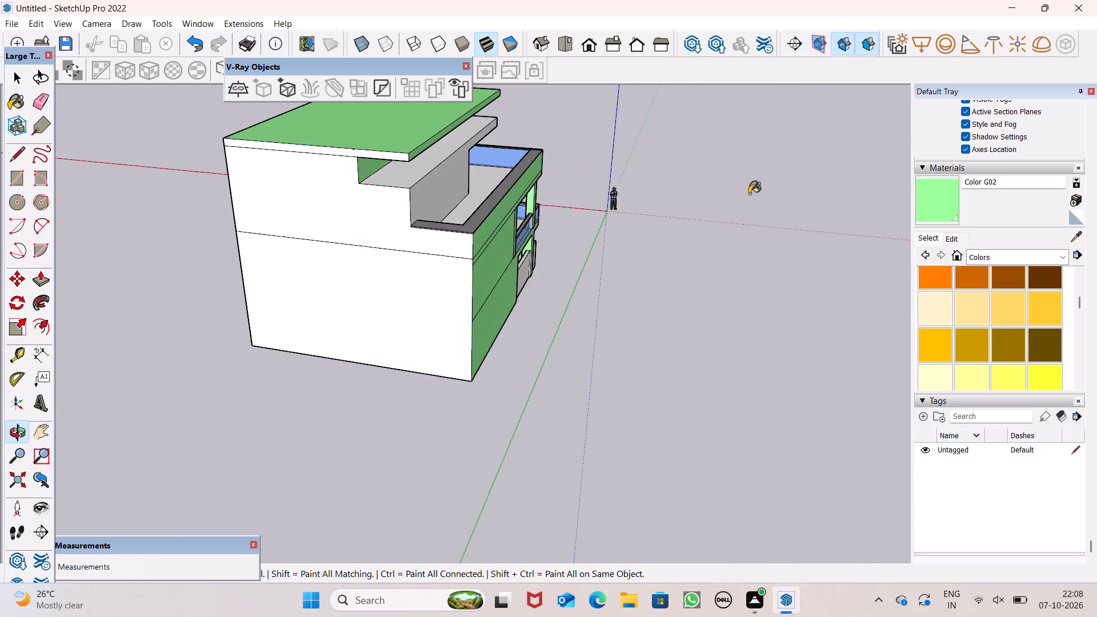
scroll(379, 189, up, 4)
click(387, 198)
click(421, 324)
scroll(530, 235, down, 3)
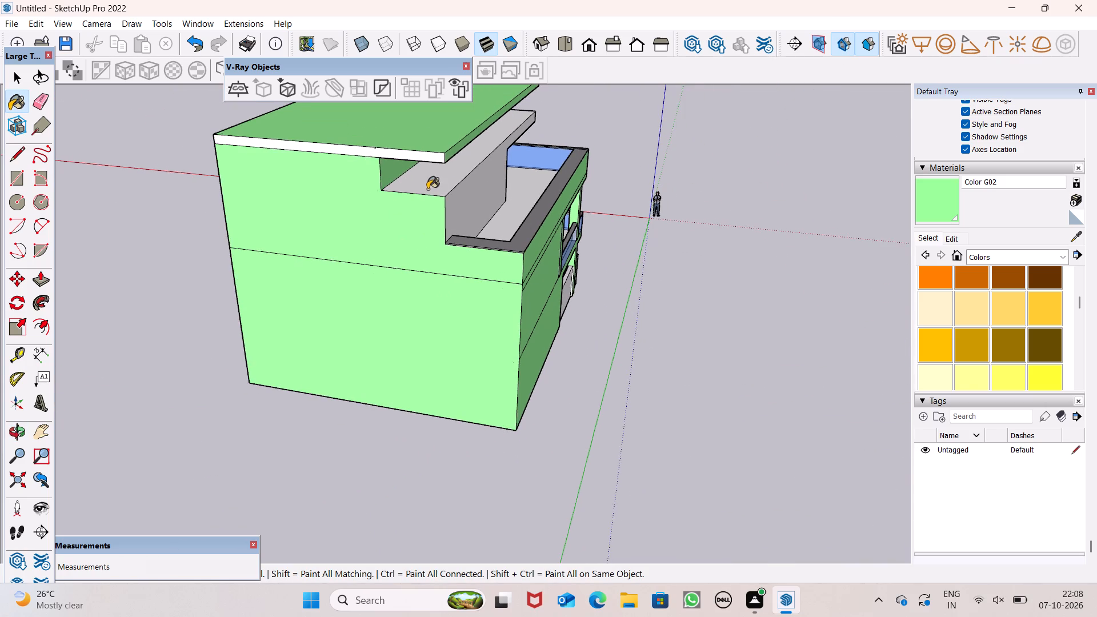
Paint the terrace wall and the adjoining long edge of the projecting slab above it with Color G02.
scroll(427, 188, up, 2)
middle_drag(577, 218, 462, 218)
click(457, 211)
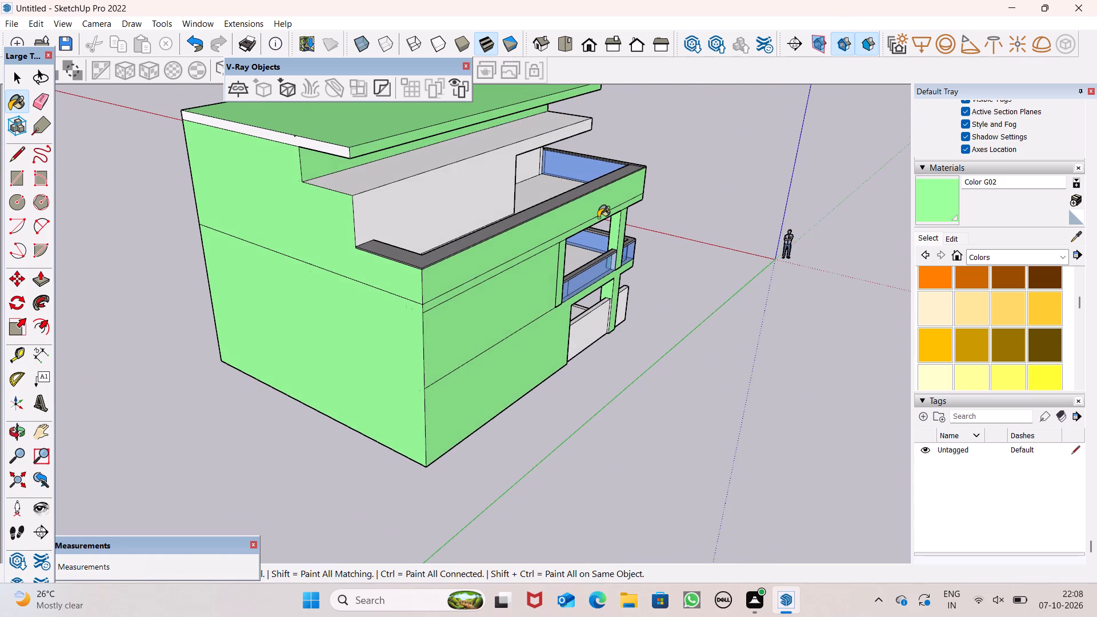
Paint the roof slab's rear edge with Color G02.
middle_drag(602, 214, 574, 330)
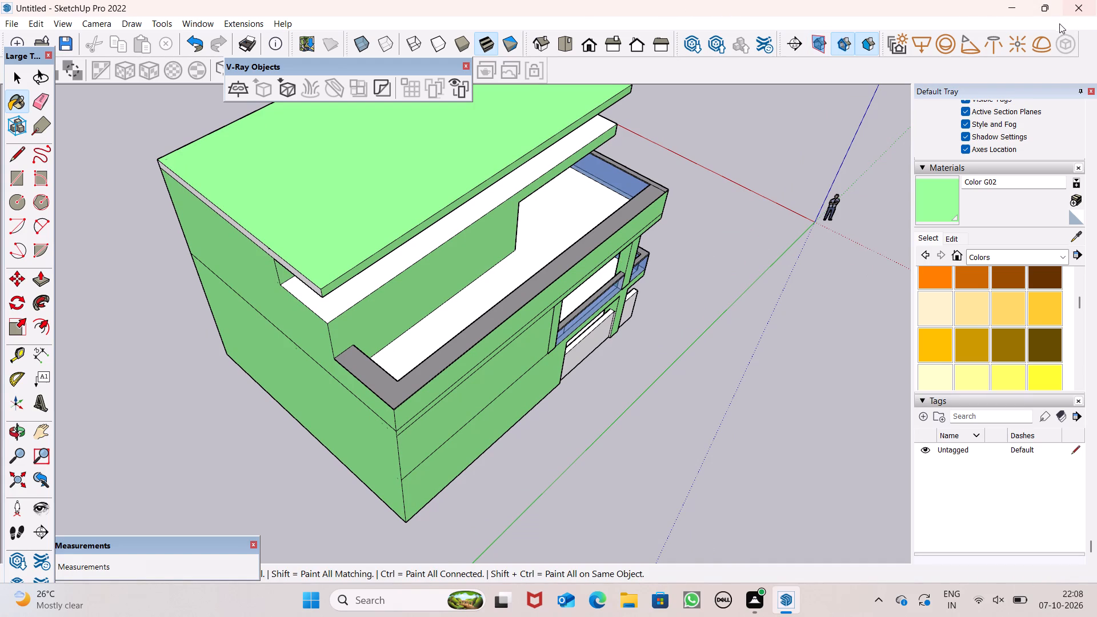
scroll(453, 218, up, 1)
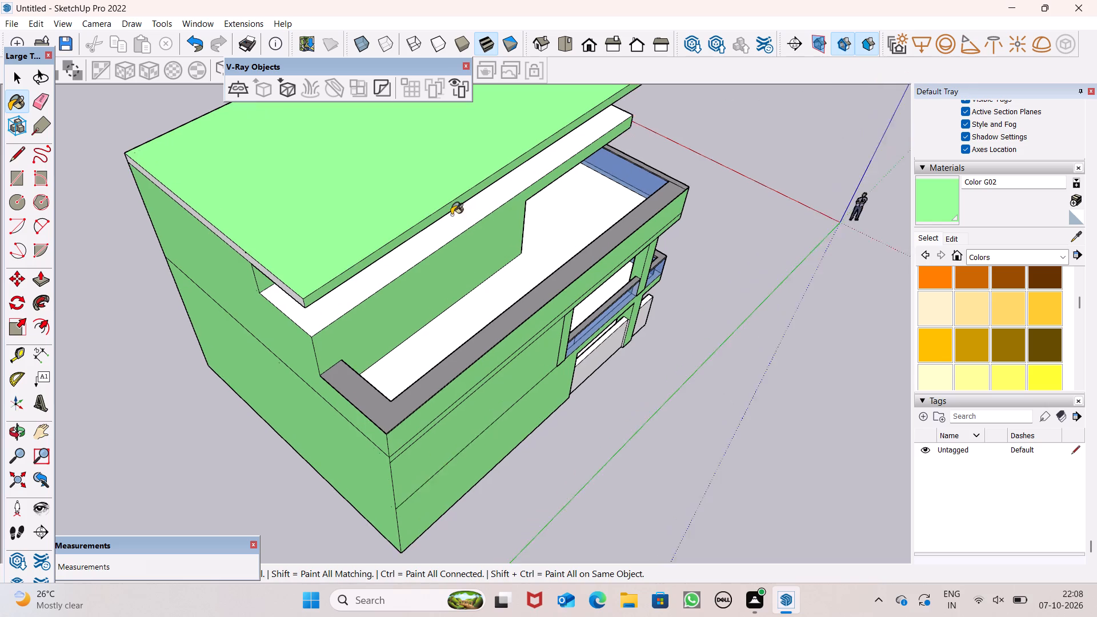
middle_drag(451, 215, 703, 157)
scroll(556, 229, up, 4)
drag(479, 267, 487, 268)
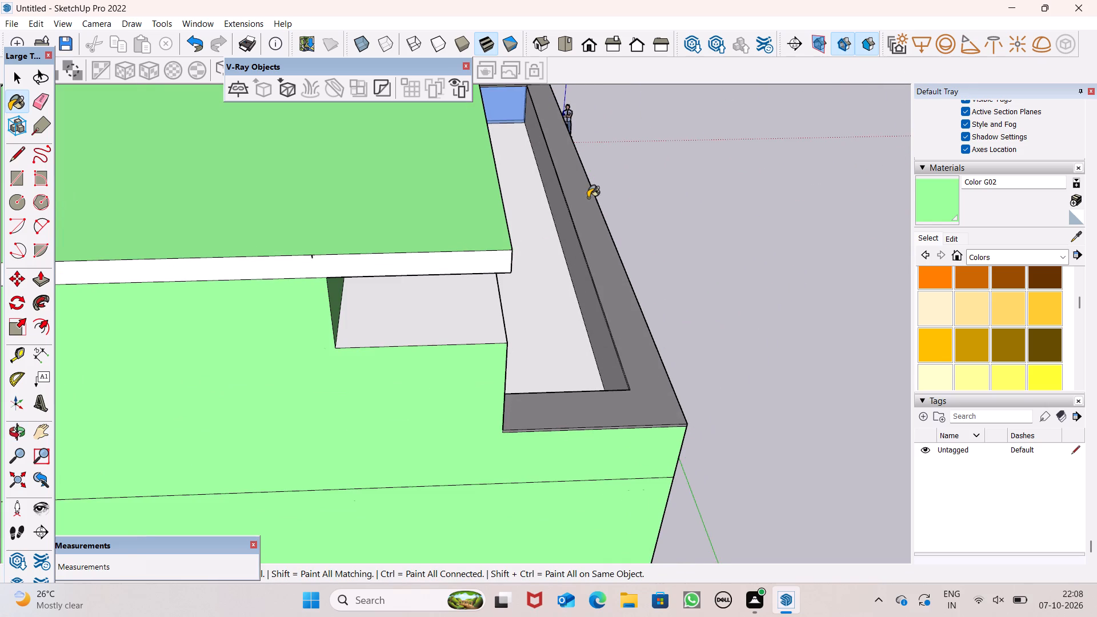
scroll(589, 198, down, 6)
scroll(752, 195, down, 2)
Paint the plain side wall opposite the balconies and the roof slab edge above it with Color G02.
middle_drag(758, 225, 767, 229)
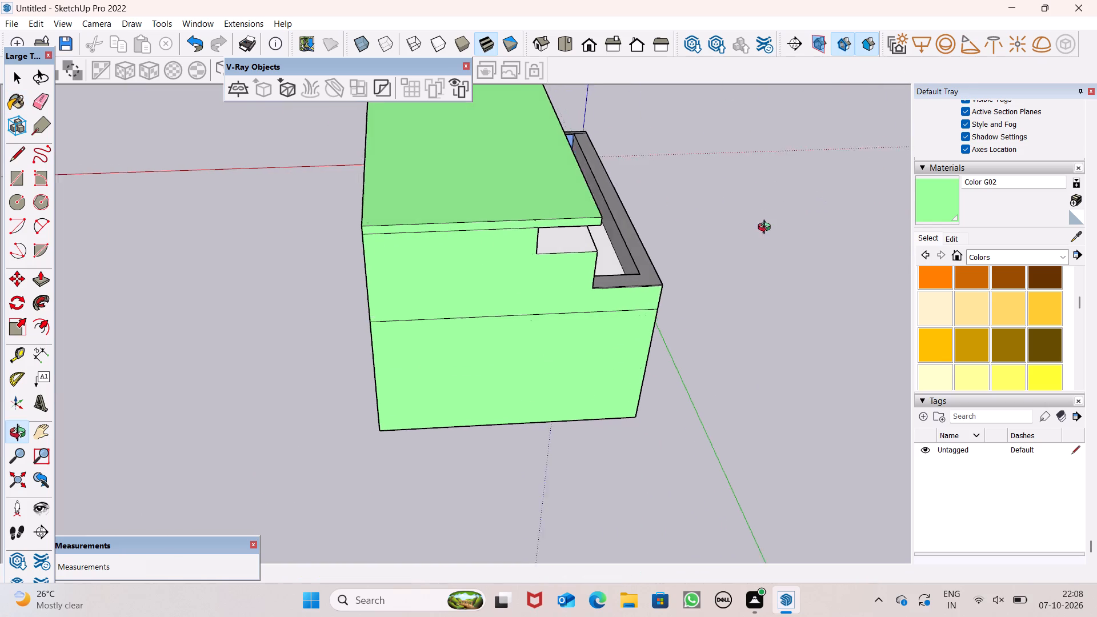
middle_drag(767, 229, 924, 204)
scroll(385, 197, up, 2)
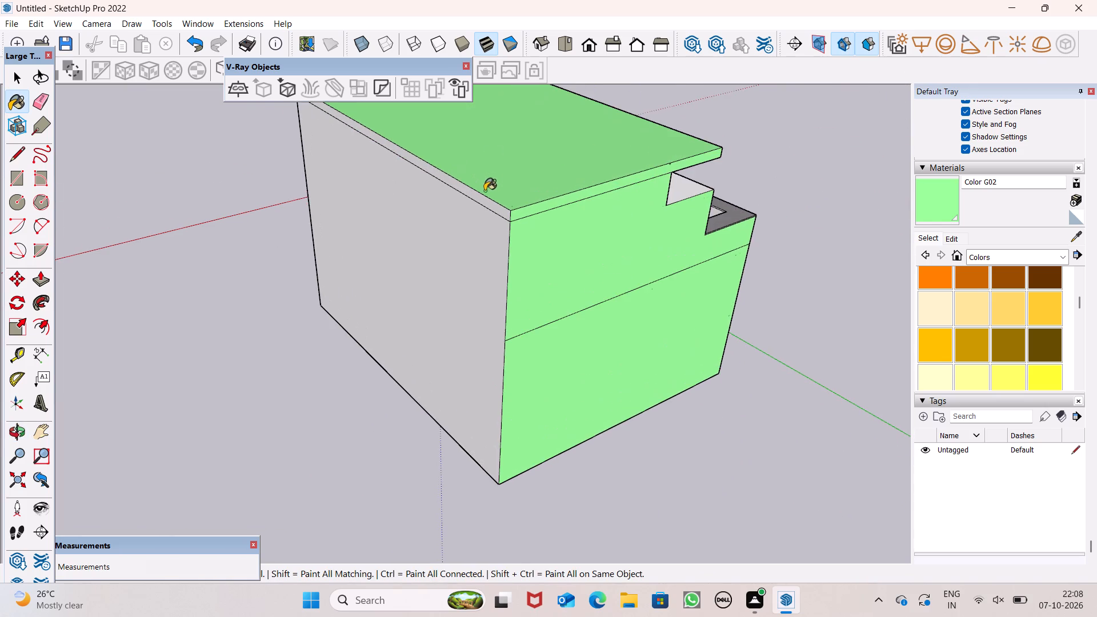
scroll(474, 202, up, 3)
middle_drag(497, 233, 683, 178)
scroll(674, 202, up, 2)
scroll(691, 238, down, 4)
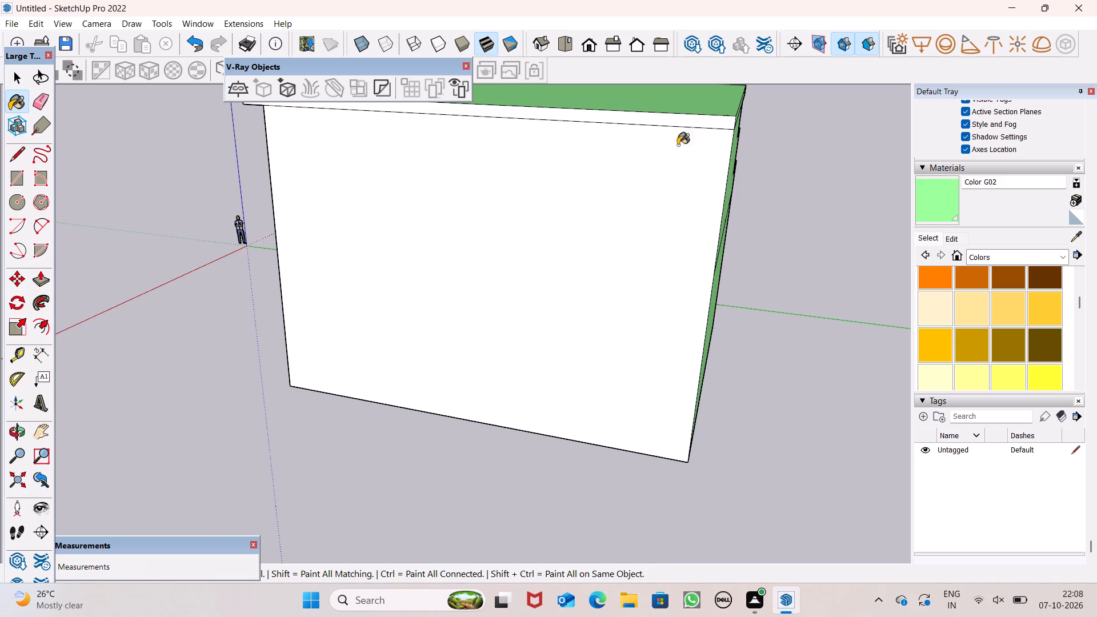
scroll(706, 135, up, 5)
click(720, 137)
click(717, 190)
scroll(757, 170, down, 4)
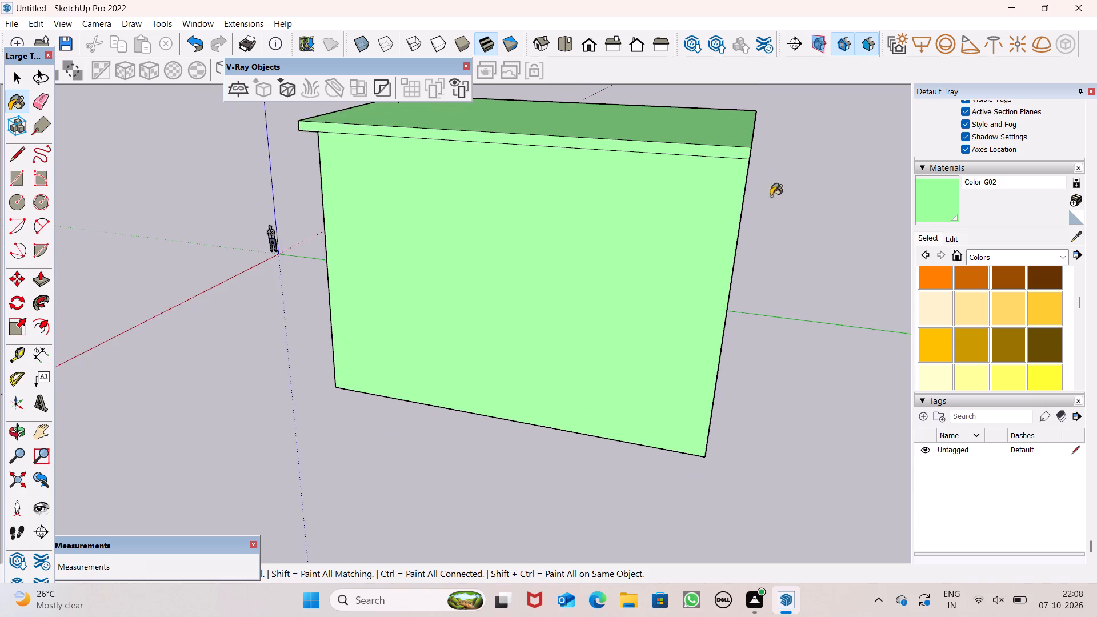
Paint the inner side wall and the back wall of the open ground-floor porch with Color G02.
scroll(771, 196, down, 2)
middle_drag(634, 278, 995, 227)
scroll(995, 228, up, 1)
scroll(354, 179, up, 1)
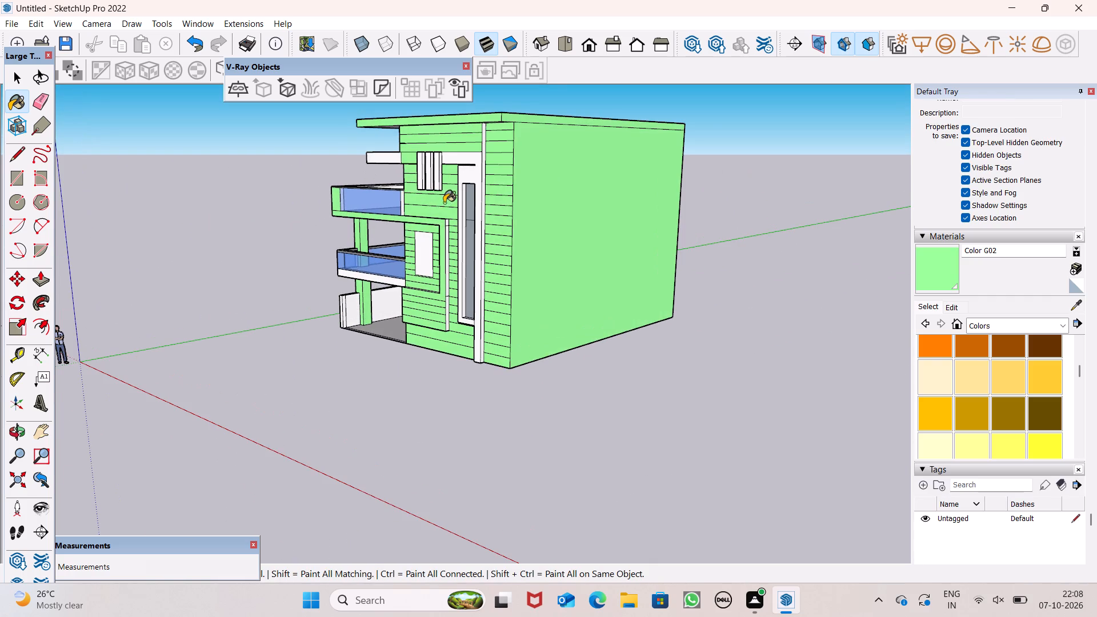
scroll(444, 203, up, 1)
middle_drag(474, 252, 573, 252)
scroll(575, 252, up, 1)
middle_drag(455, 298, 706, 299)
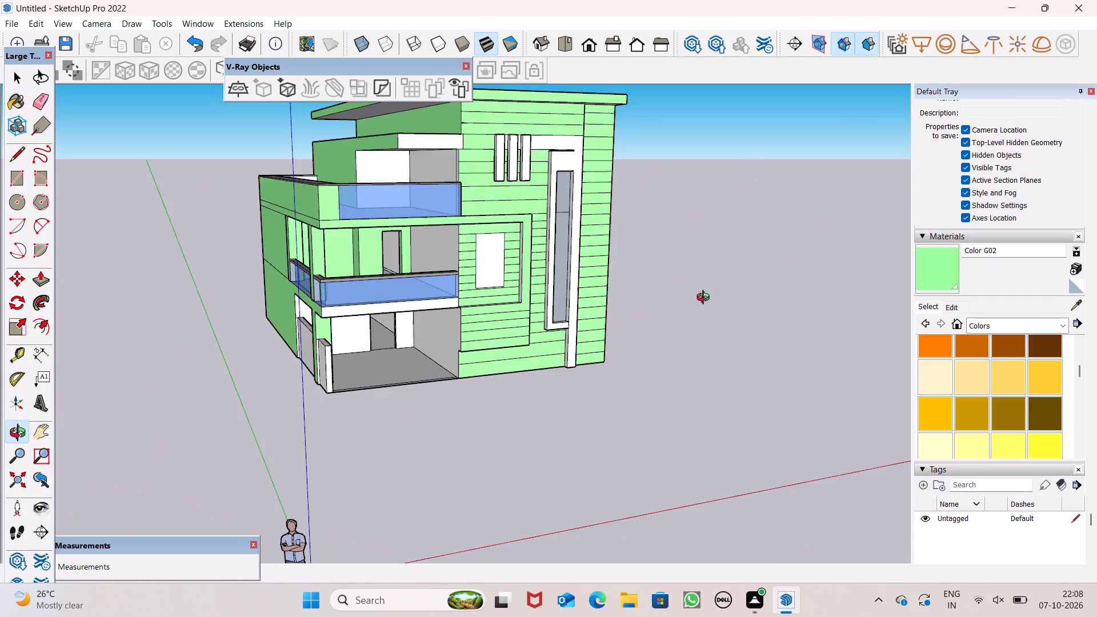
middle_drag(706, 299, 706, 297)
scroll(511, 344, up, 2)
scroll(490, 355, down, 1)
scroll(481, 355, up, 3)
drag(393, 338, 406, 338)
scroll(294, 351, up, 1)
click(275, 316)
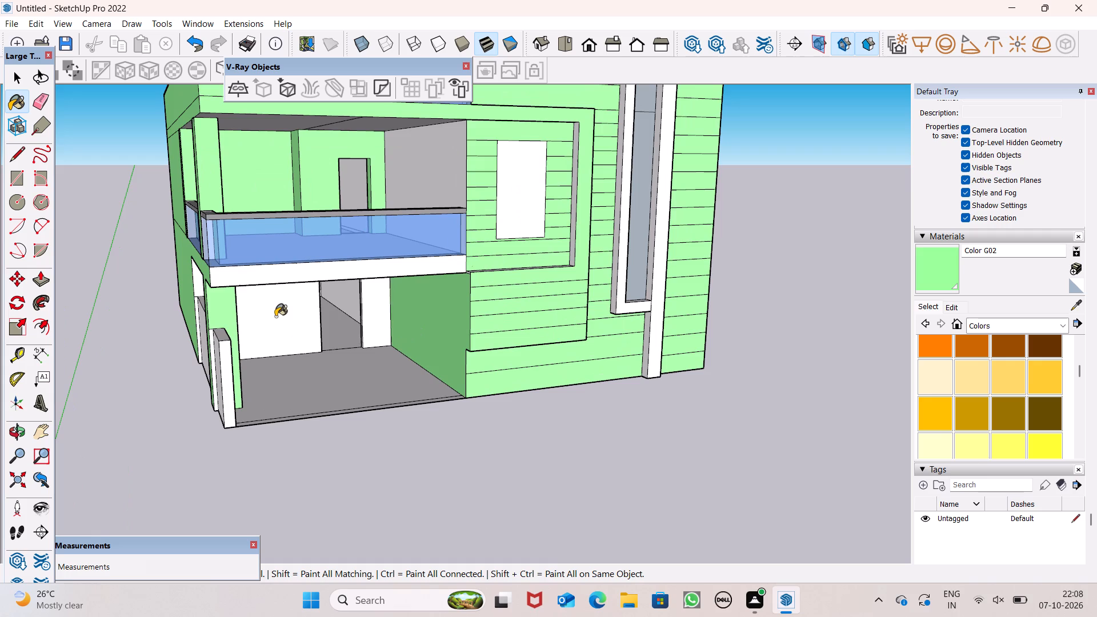
Paint the outer faces of the two low ground-floor porch walls and their narrow side strips with Color G02.
scroll(426, 313, down, 4)
middle_drag(391, 338, 573, 321)
scroll(274, 351, up, 5)
click(329, 348)
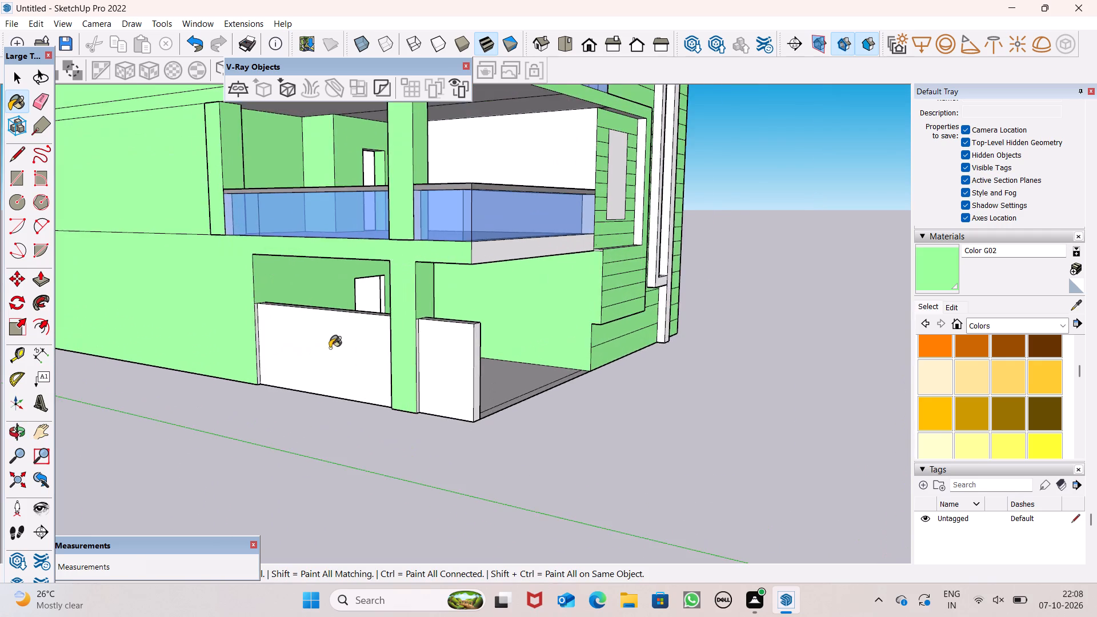
click(445, 372)
scroll(441, 371, up, 6)
scroll(157, 314, up, 5)
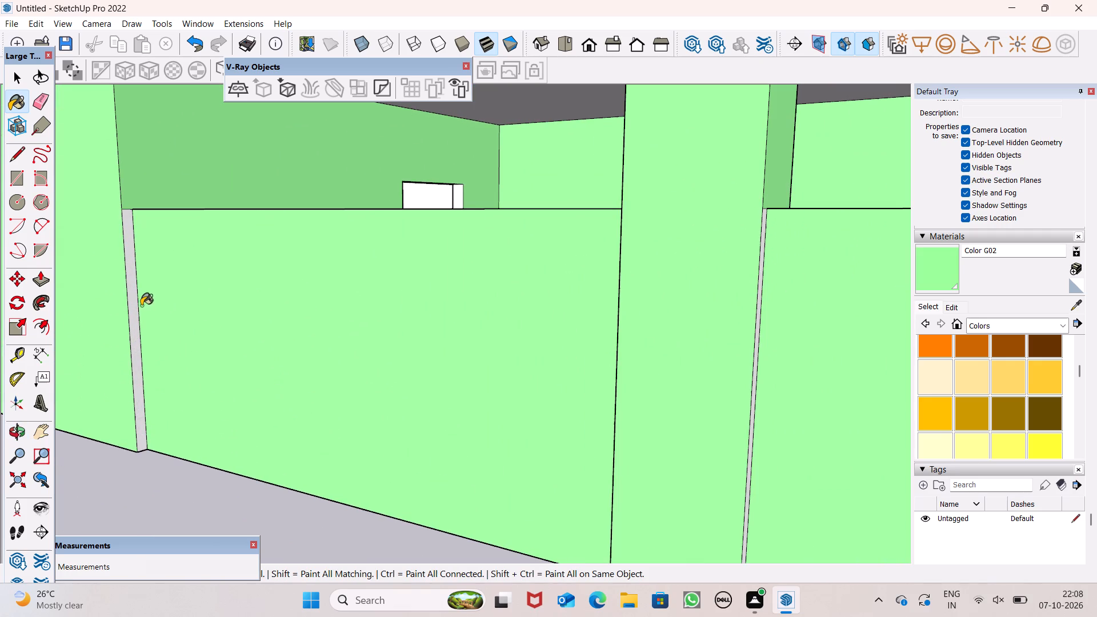
click(134, 306)
scroll(334, 310, down, 7)
scroll(538, 354, up, 5)
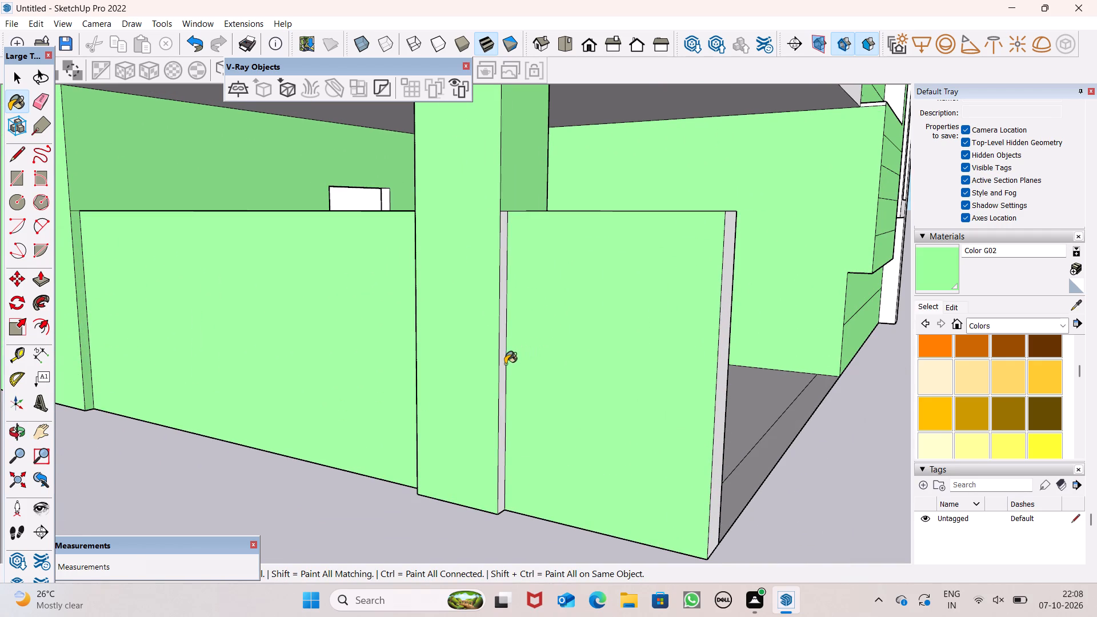
click(505, 364)
scroll(505, 363, up, 3)
click(500, 367)
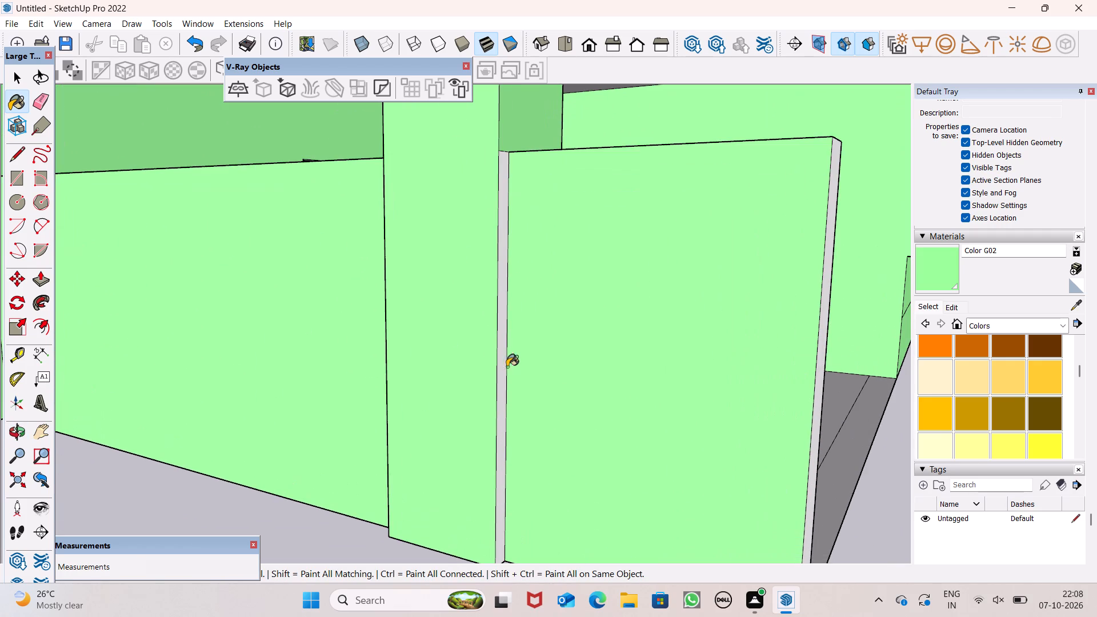
Paint the shorter low porch wall's end and top, and the inner faces of both low porch walls, with Color G02.
scroll(548, 328, down, 10)
middle_drag(593, 320, 373, 374)
scroll(372, 375, up, 5)
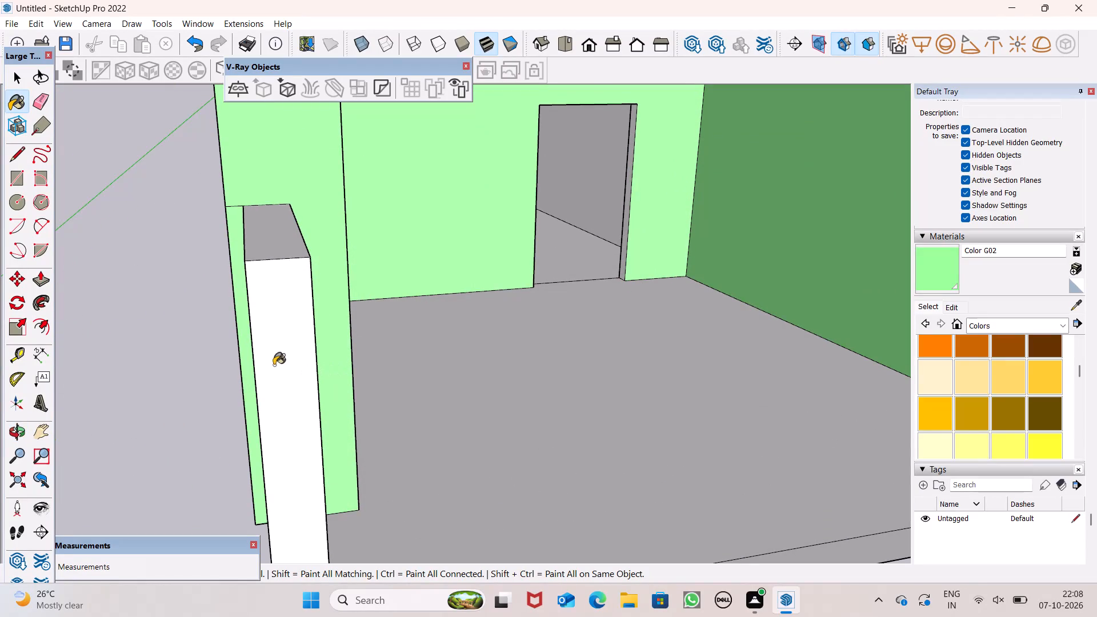
click(274, 365)
click(260, 252)
middle_drag(413, 318, 206, 328)
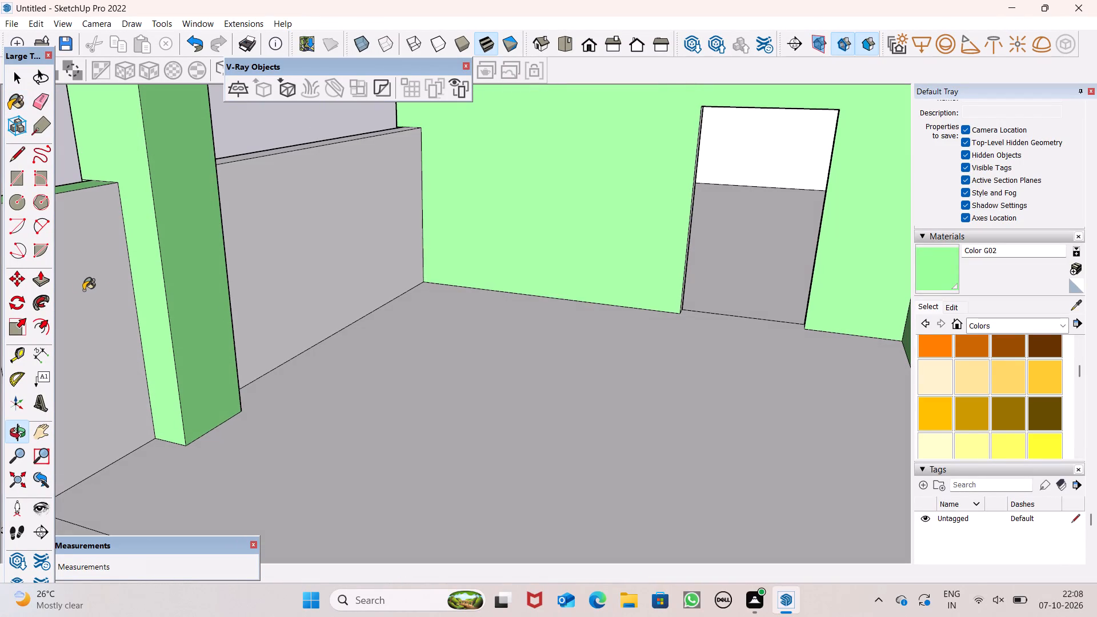
drag(77, 290, 85, 289)
click(297, 258)
Paint the top of the longer low porch wall with Color G02.
scroll(310, 266, down, 10)
middle_drag(475, 293, 545, 407)
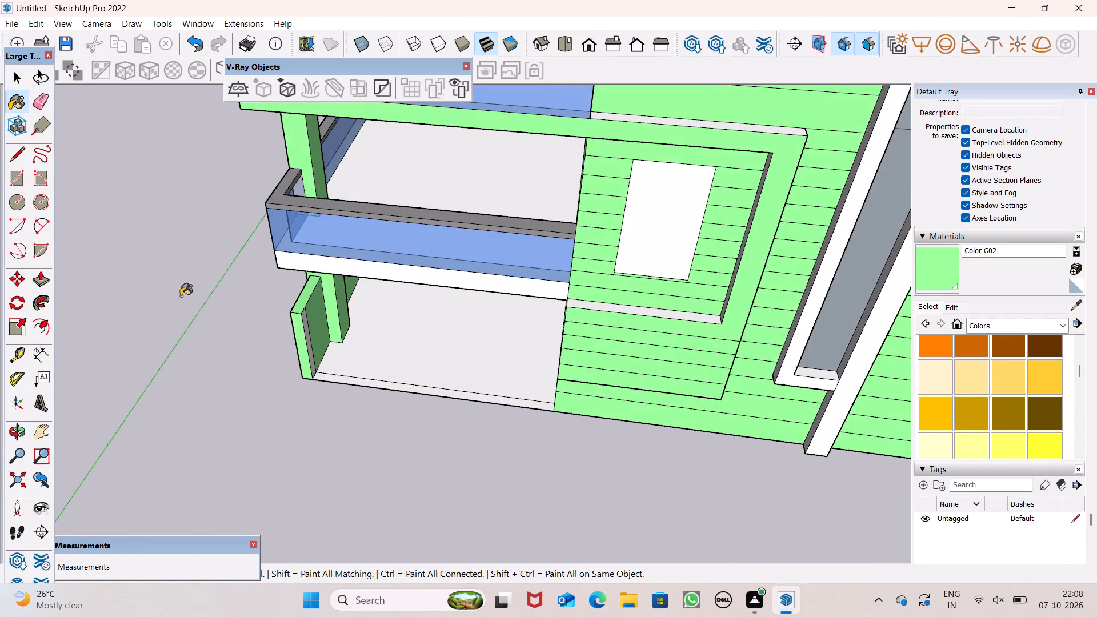
scroll(229, 288, up, 1)
middle_drag(342, 303, 451, 281)
scroll(437, 289, up, 1)
middle_drag(135, 319, 393, 305)
scroll(392, 307, up, 1)
scroll(306, 320, down, 1)
scroll(306, 320, up, 2)
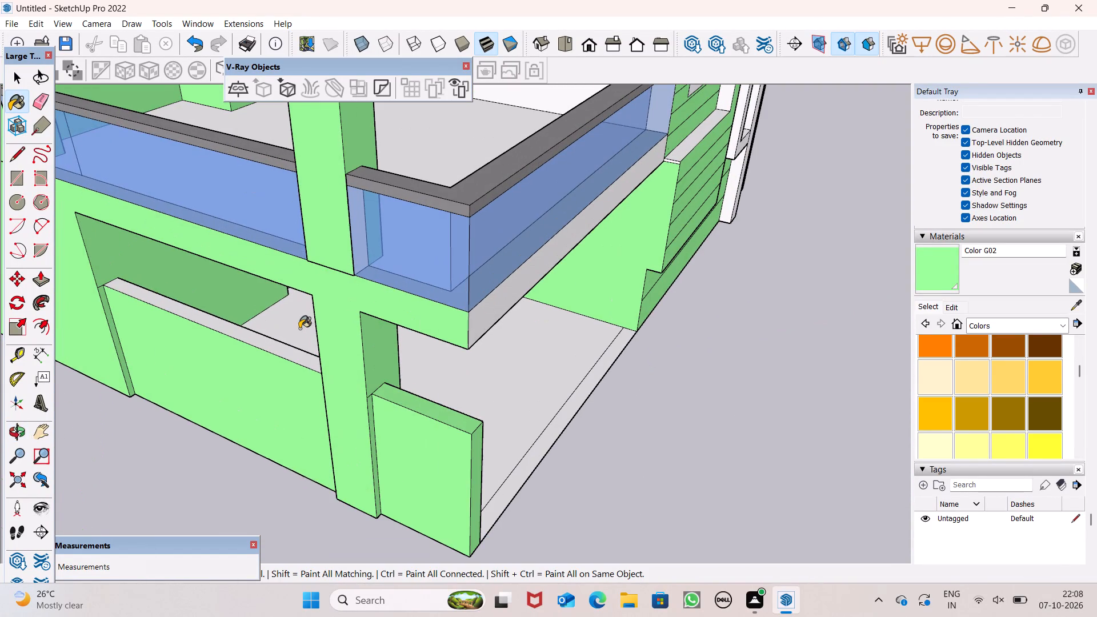
click(289, 351)
Paint the top of the projecting canopy slab below the main roof with Color G02.
scroll(343, 310, down, 4)
middle_click(394, 341)
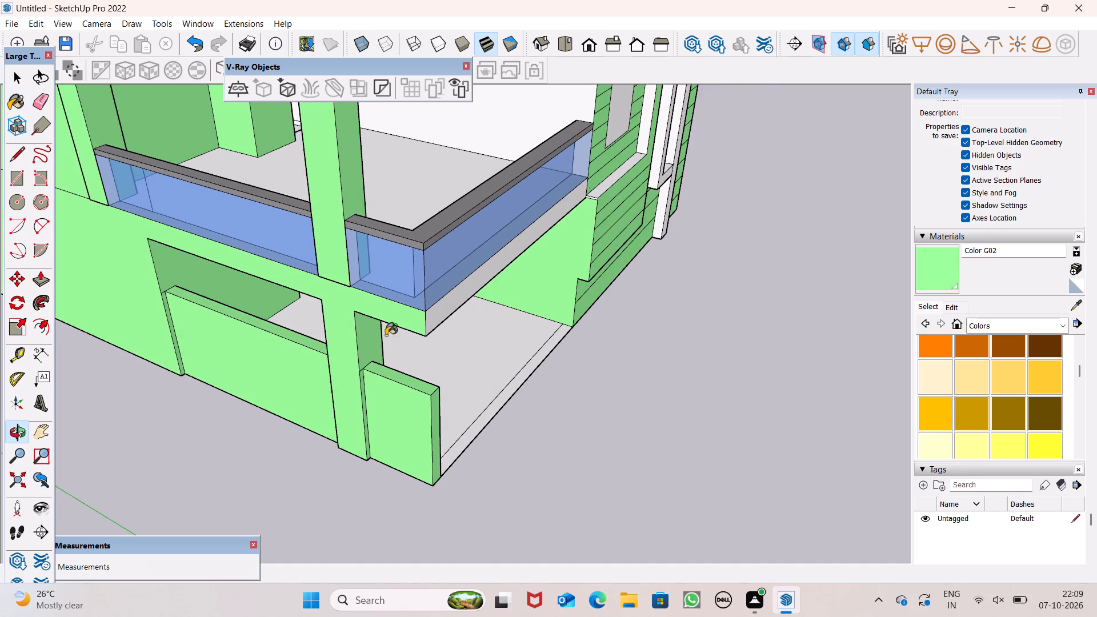
scroll(522, 323, down, 3)
middle_drag(567, 342, 343, 311)
scroll(343, 312, up, 2)
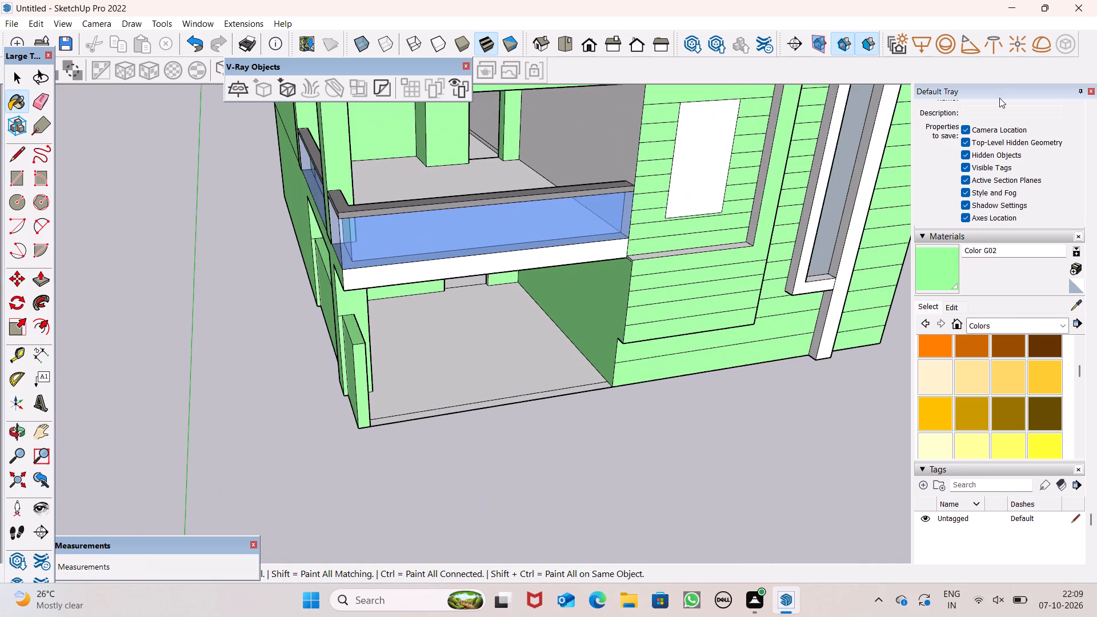
scroll(964, 143, up, 6)
scroll(798, 245, up, 6)
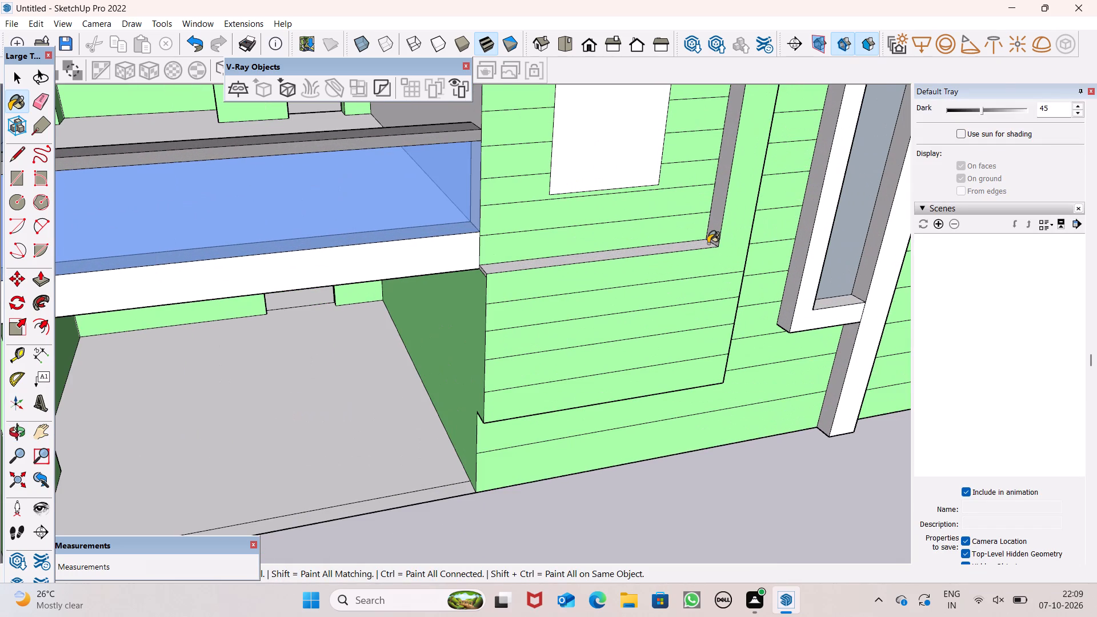
scroll(761, 229, down, 8)
scroll(707, 265, down, 3)
middle_drag(716, 268, 583, 170)
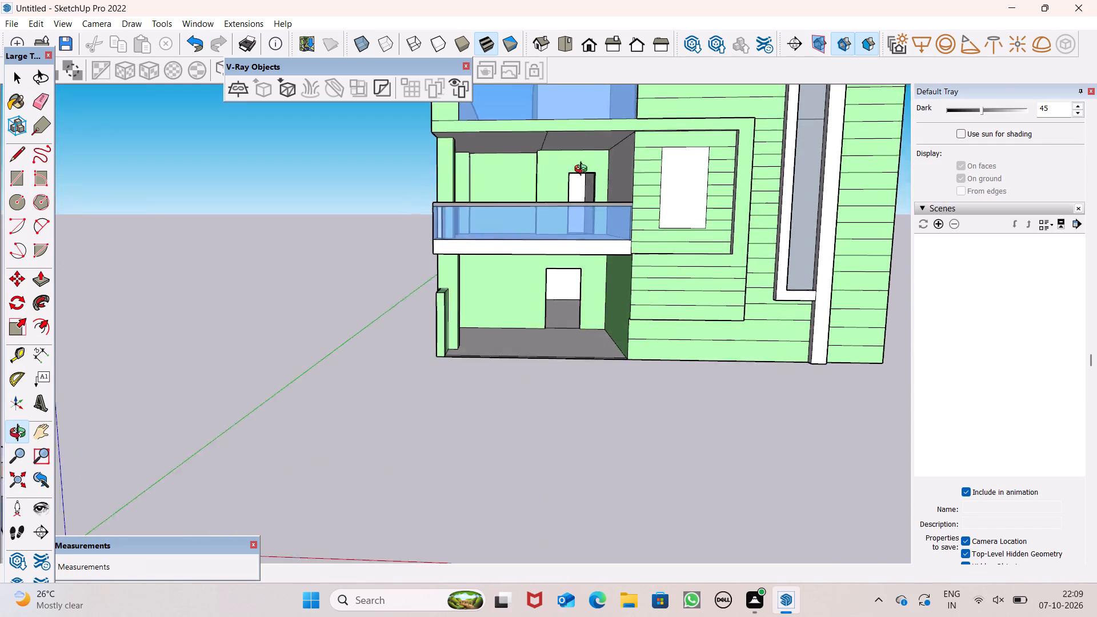
middle_drag(583, 170, 580, 185)
scroll(579, 185, up, 1)
scroll(600, 187, down, 6)
scroll(642, 222, down, 5)
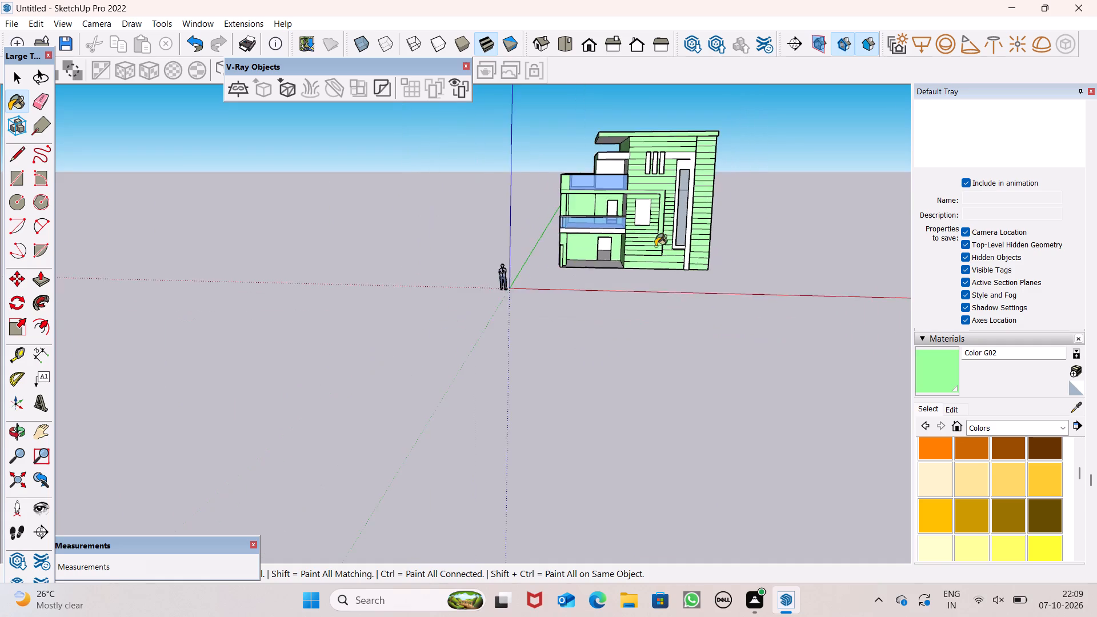
middle_drag(660, 224, 709, 354)
scroll(648, 181, up, 5)
middle_drag(724, 199, 695, 143)
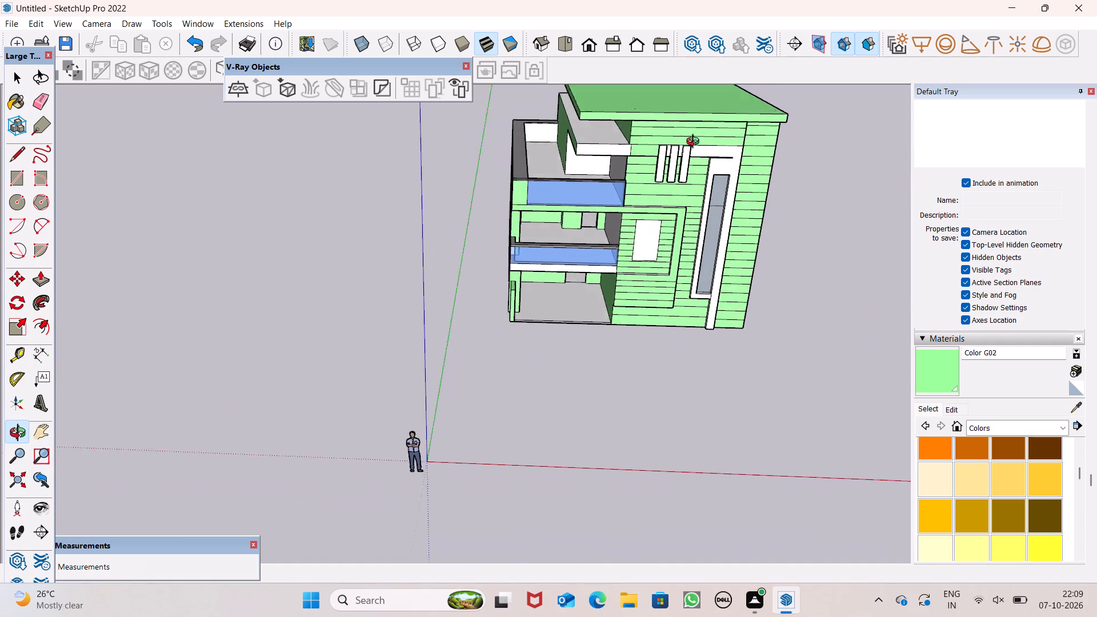
middle_drag(695, 143, 716, 158)
scroll(688, 148, up, 7)
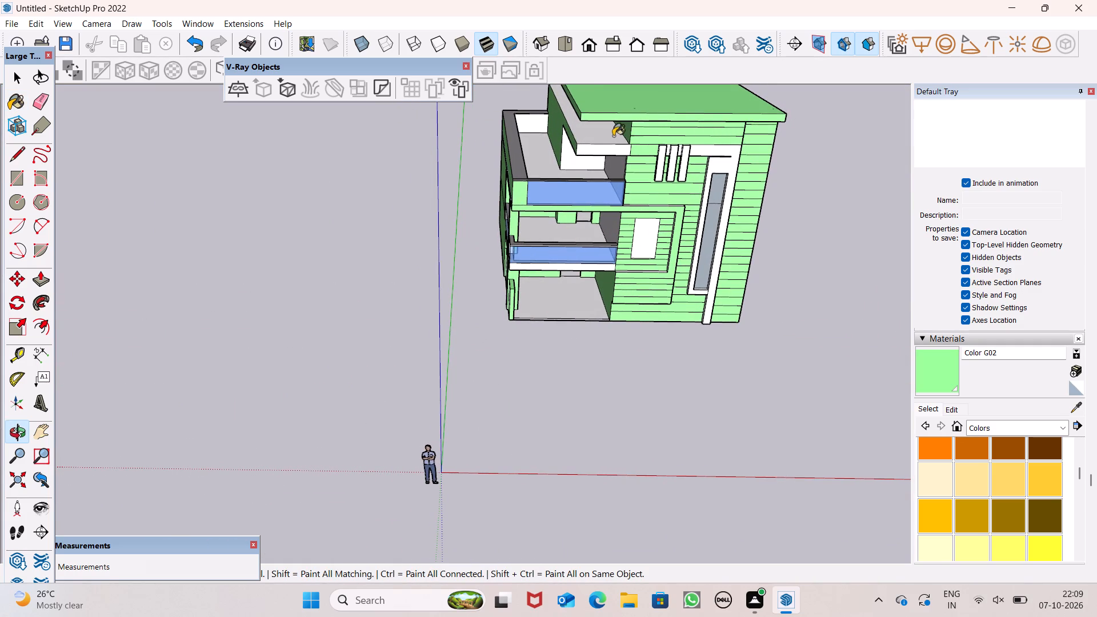
click(607, 140)
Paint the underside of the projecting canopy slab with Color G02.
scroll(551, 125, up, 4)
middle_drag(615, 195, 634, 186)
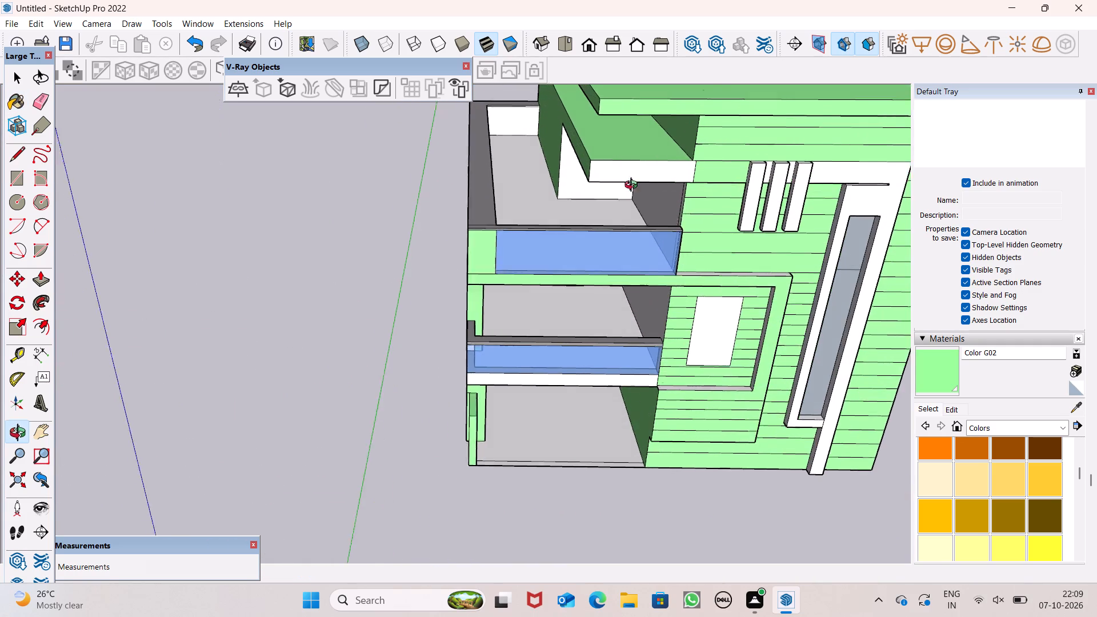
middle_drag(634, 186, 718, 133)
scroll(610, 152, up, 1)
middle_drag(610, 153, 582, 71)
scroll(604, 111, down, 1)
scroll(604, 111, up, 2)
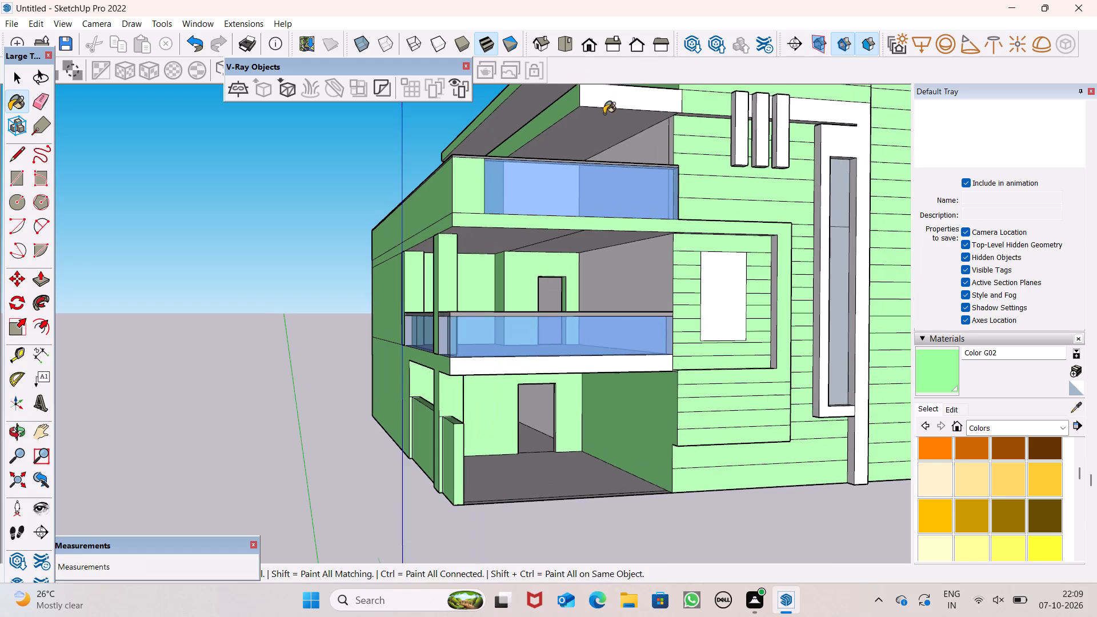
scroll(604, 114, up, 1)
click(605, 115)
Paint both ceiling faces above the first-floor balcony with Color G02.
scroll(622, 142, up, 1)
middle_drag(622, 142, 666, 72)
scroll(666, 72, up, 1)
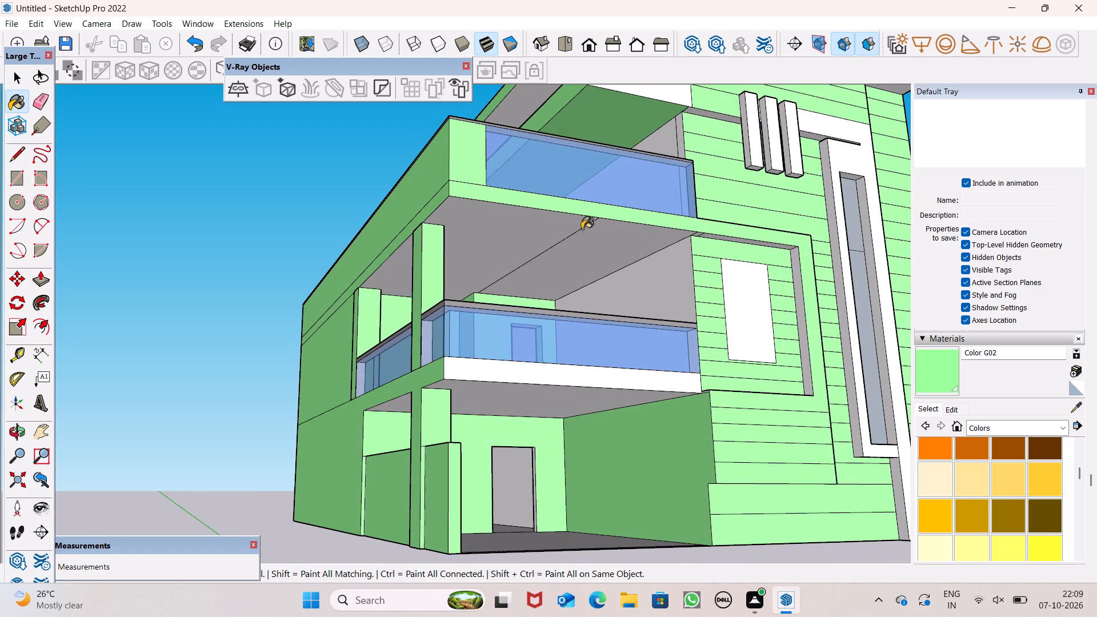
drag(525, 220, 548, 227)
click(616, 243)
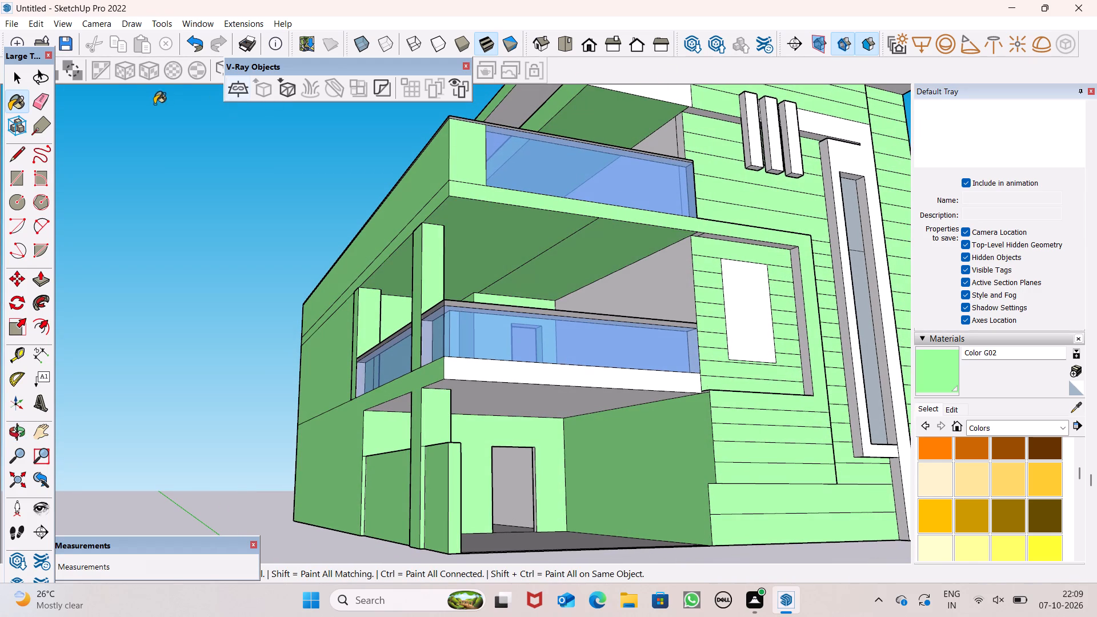
Erase the edge line that divides the ceiling above the first-floor balcony.
click(42, 95)
scroll(338, 241, up, 2)
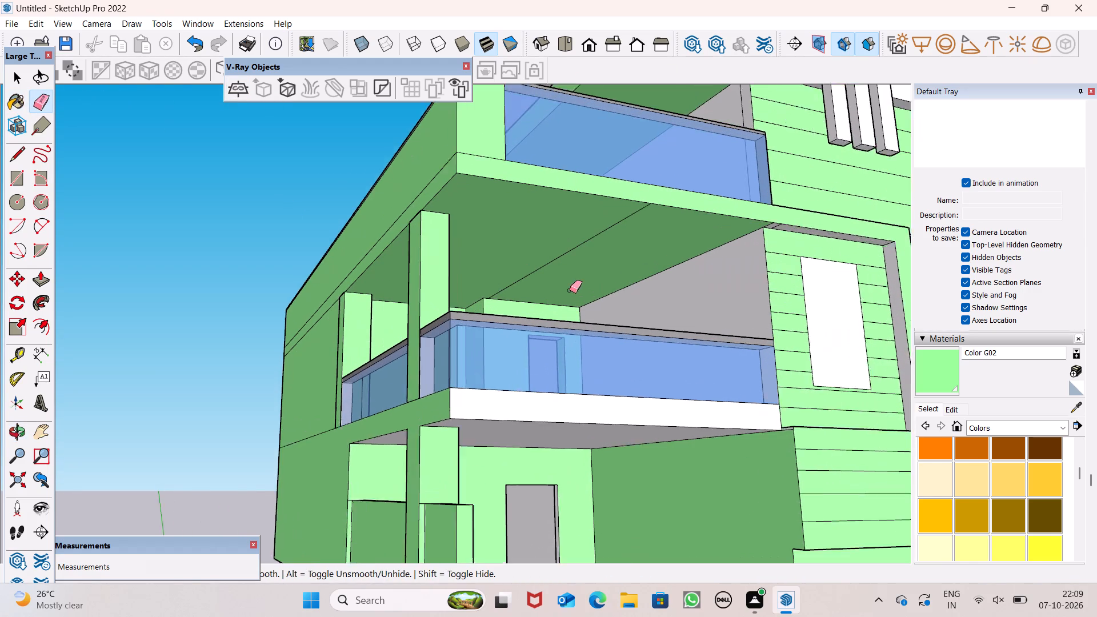
scroll(570, 290, up, 1)
drag(579, 234, 596, 246)
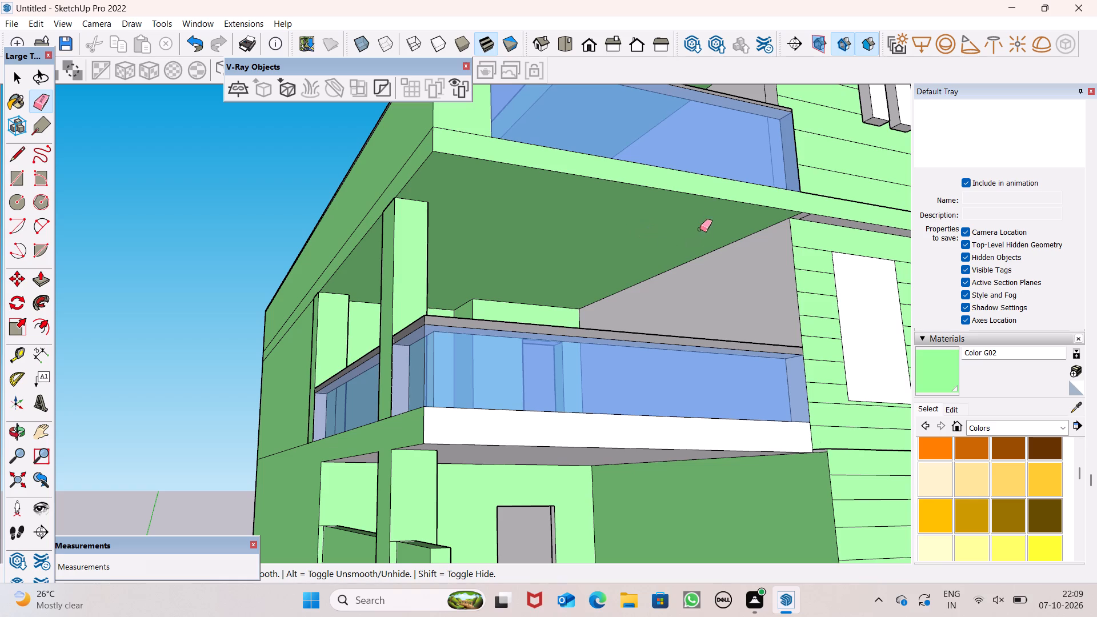
scroll(711, 214, down, 5)
key(space)
Choose Color M00 from the Colors collection and paint the underside of the projecting canopy slab with it.
scroll(668, 274, down, 11)
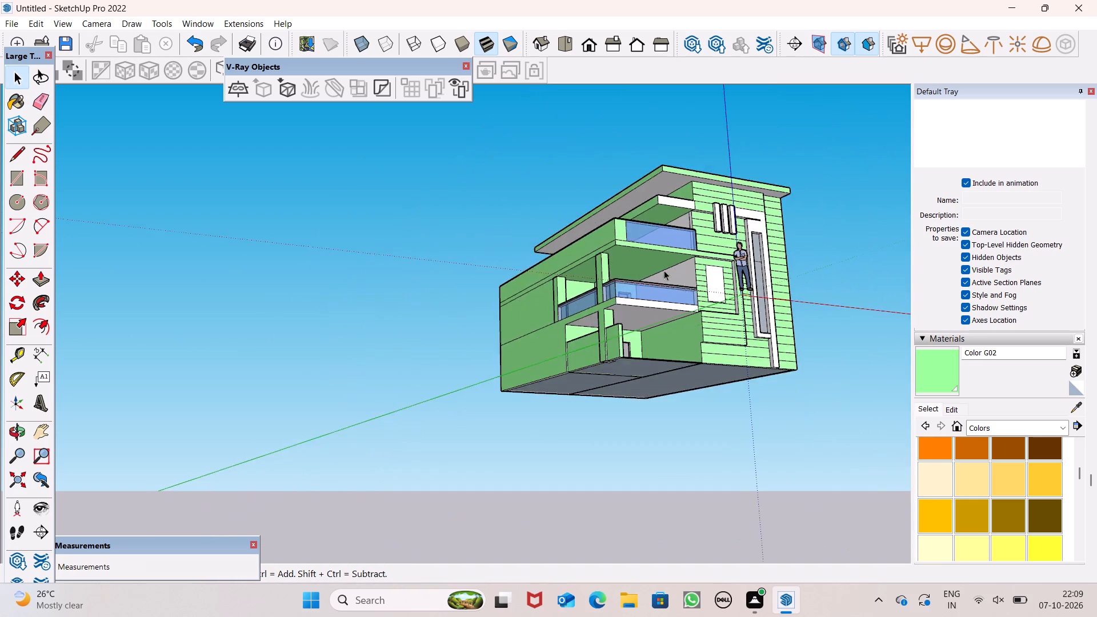
middle_drag(685, 282, 687, 440)
scroll(692, 477, up, 1)
scroll(1027, 459, down, 2)
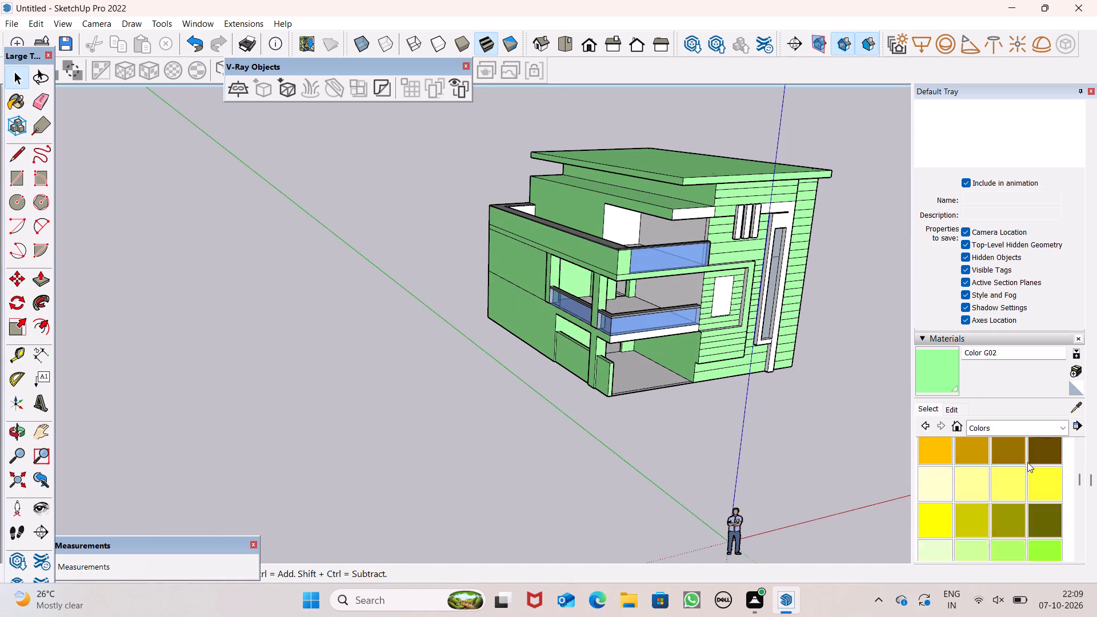
scroll(1027, 462, down, 15)
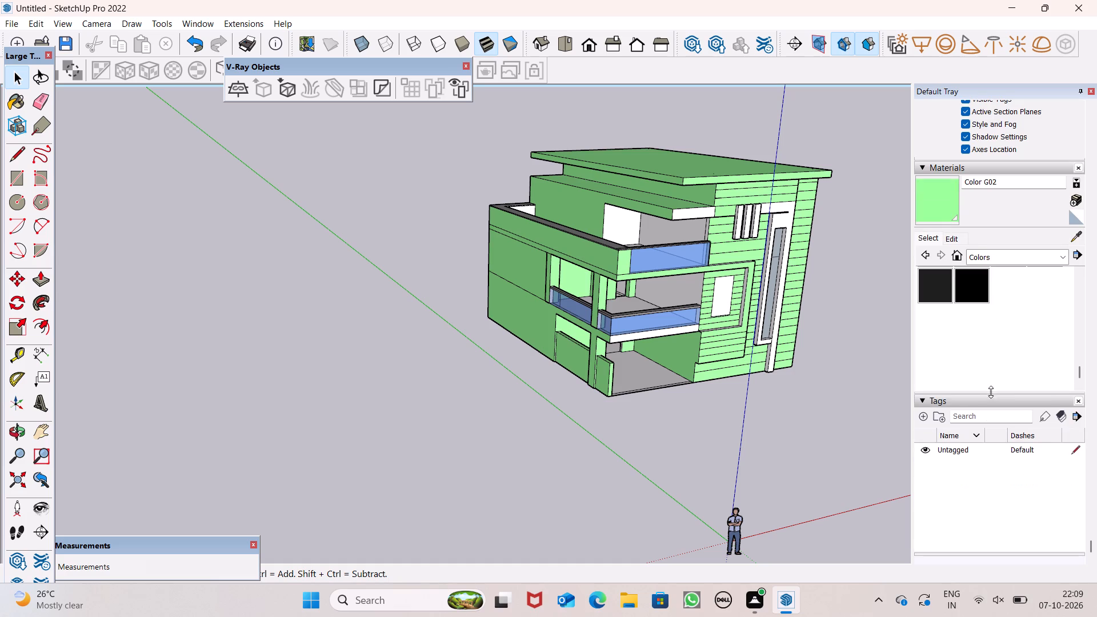
scroll(991, 390, up, 2)
click(947, 359)
scroll(652, 215, up, 5)
middle_drag(660, 227, 654, 226)
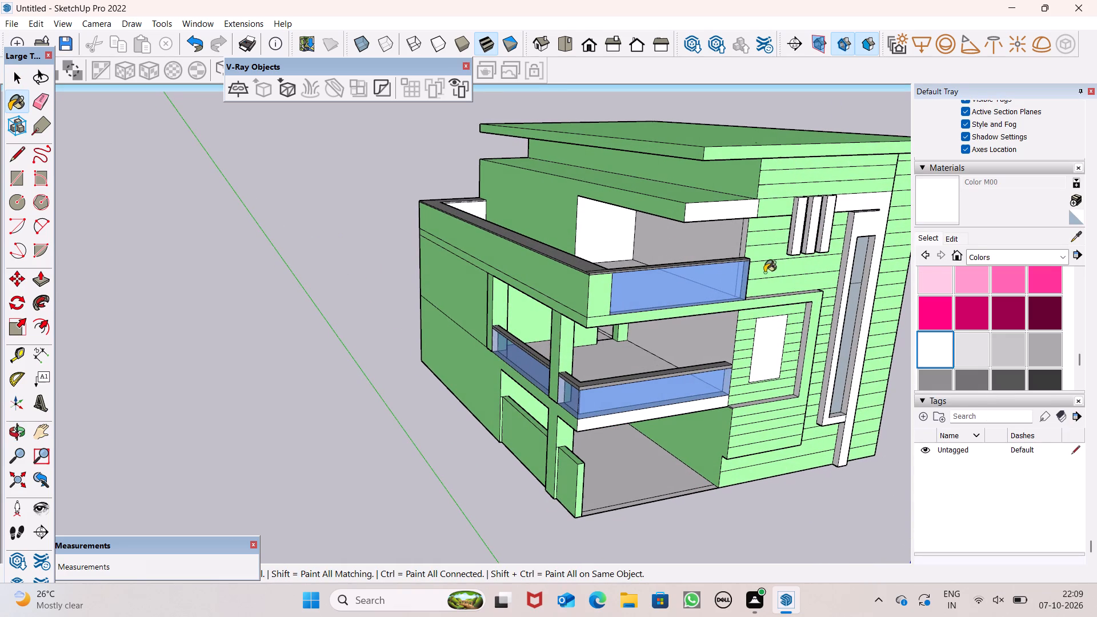
middle_drag(764, 274, 732, 99)
scroll(707, 136, up, 4)
click(692, 171)
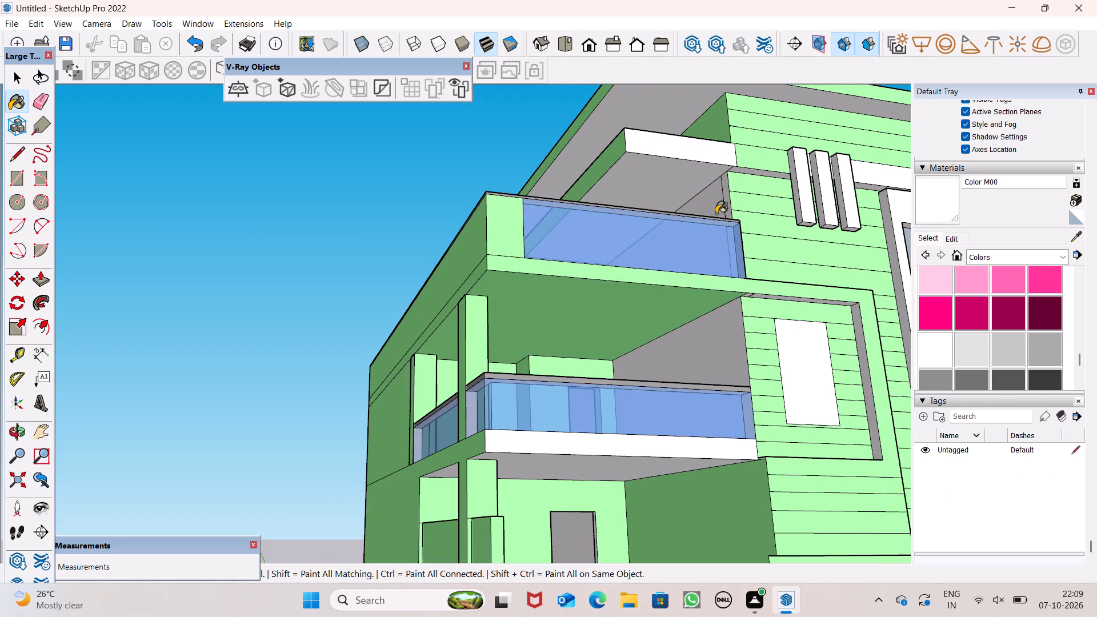
Paint the first-floor balcony's ceiling, and the upper slab edge with its connected facade frame, with Color M00.
scroll(651, 295, up, 1)
middle_drag(647, 294, 628, 247)
scroll(628, 247, up, 1)
click(608, 267)
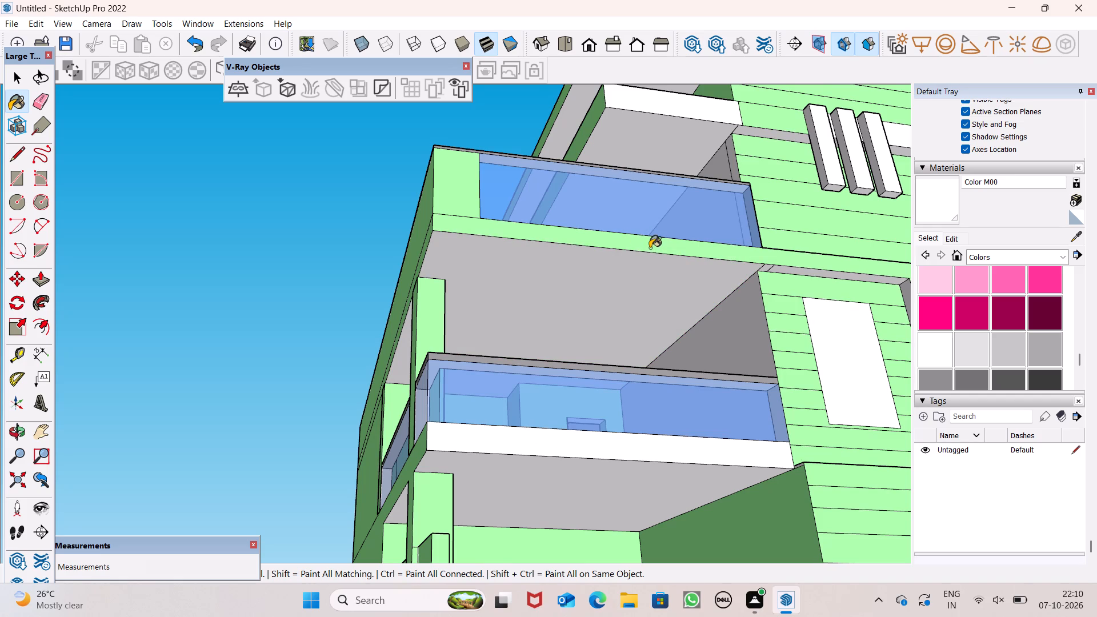
click(650, 247)
Paint the facade strip between the canopy slab's front edge and the three vertical fins with Color M00.
scroll(636, 239, down, 10)
middle_drag(706, 260, 741, 319)
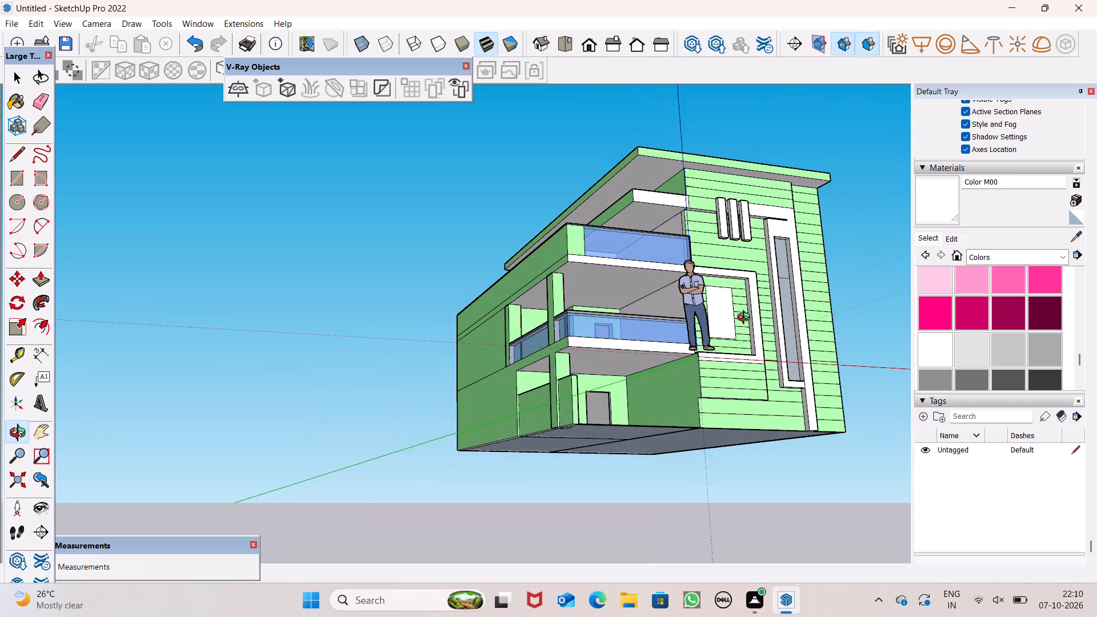
scroll(749, 345, up, 1)
middle_drag(748, 332, 838, 425)
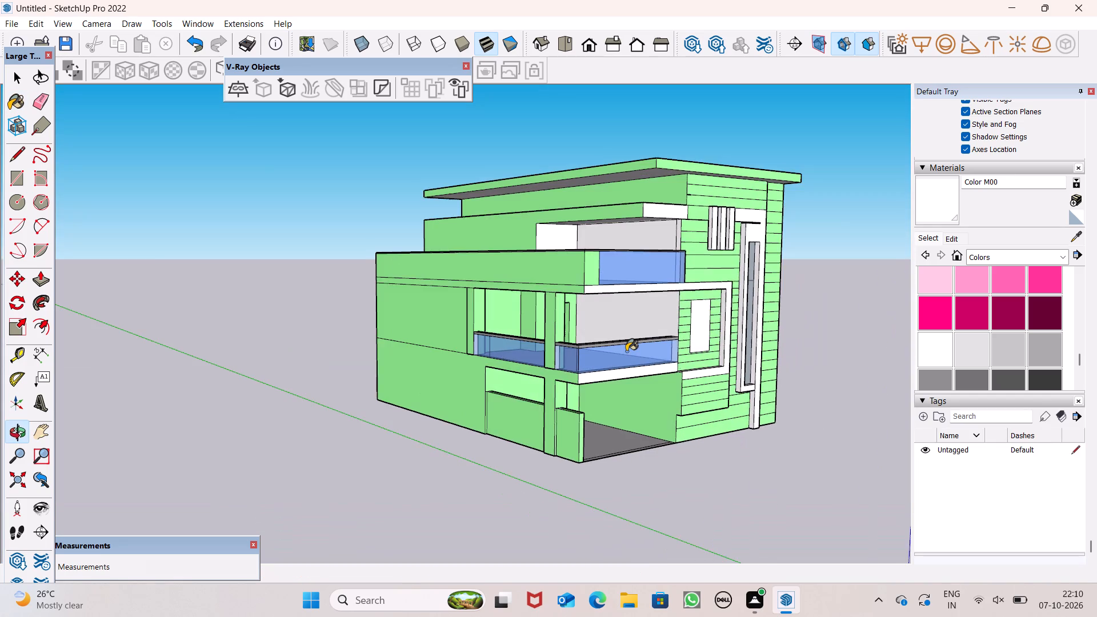
scroll(615, 255, up, 4)
scroll(622, 258, down, 4)
middle_drag(738, 333, 667, 355)
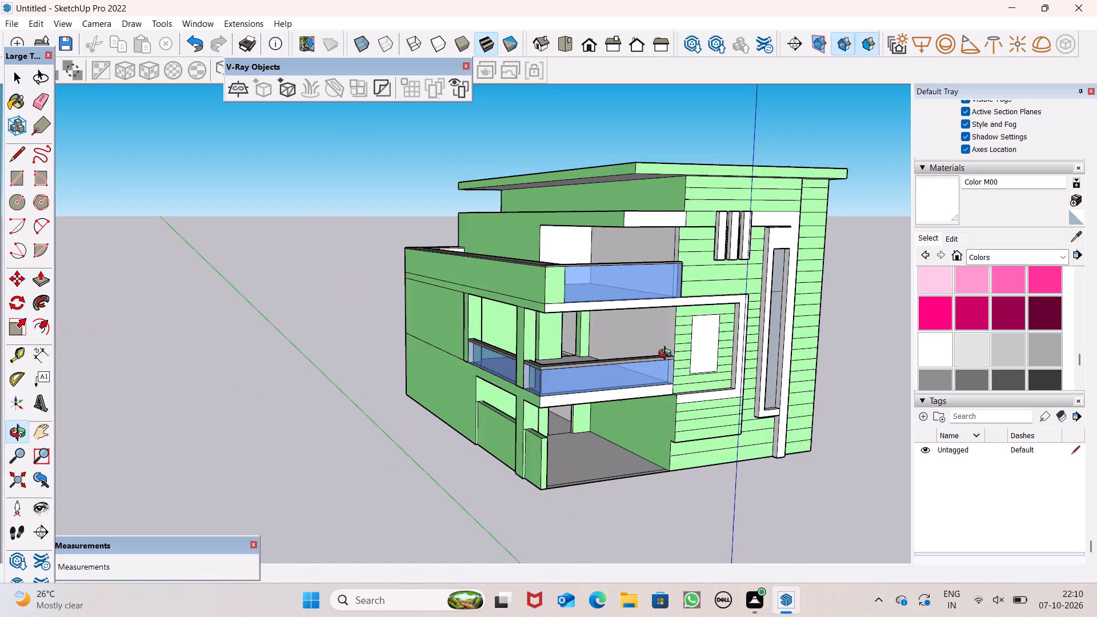
middle_drag(667, 355, 611, 356)
scroll(654, 298, up, 2)
middle_drag(659, 290, 592, 331)
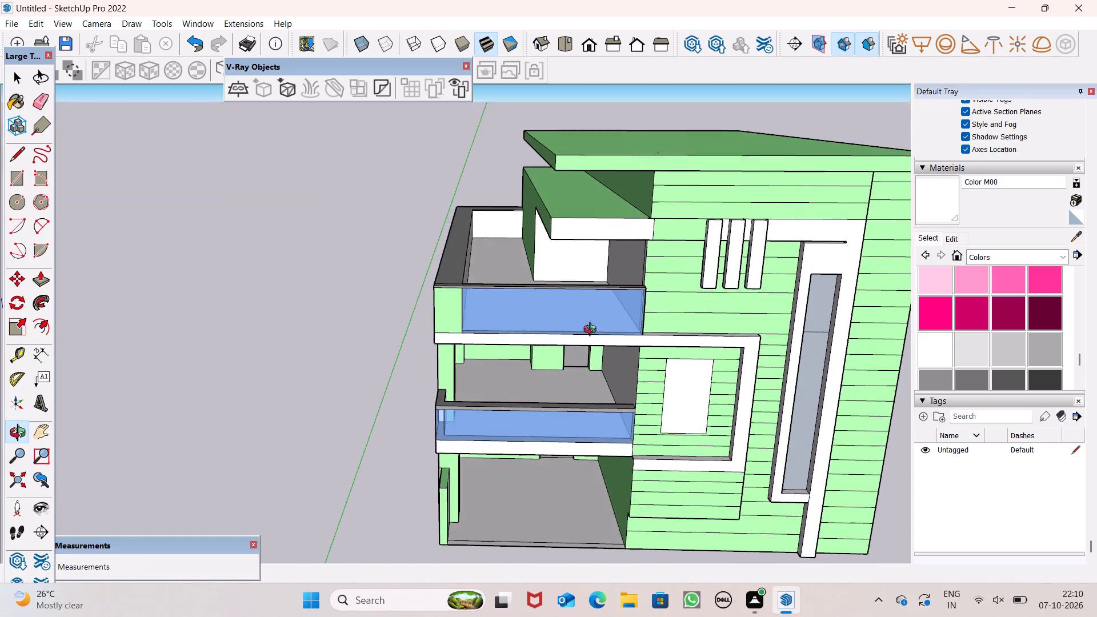
middle_drag(592, 331, 615, 320)
scroll(618, 273, up, 4)
click(728, 203)
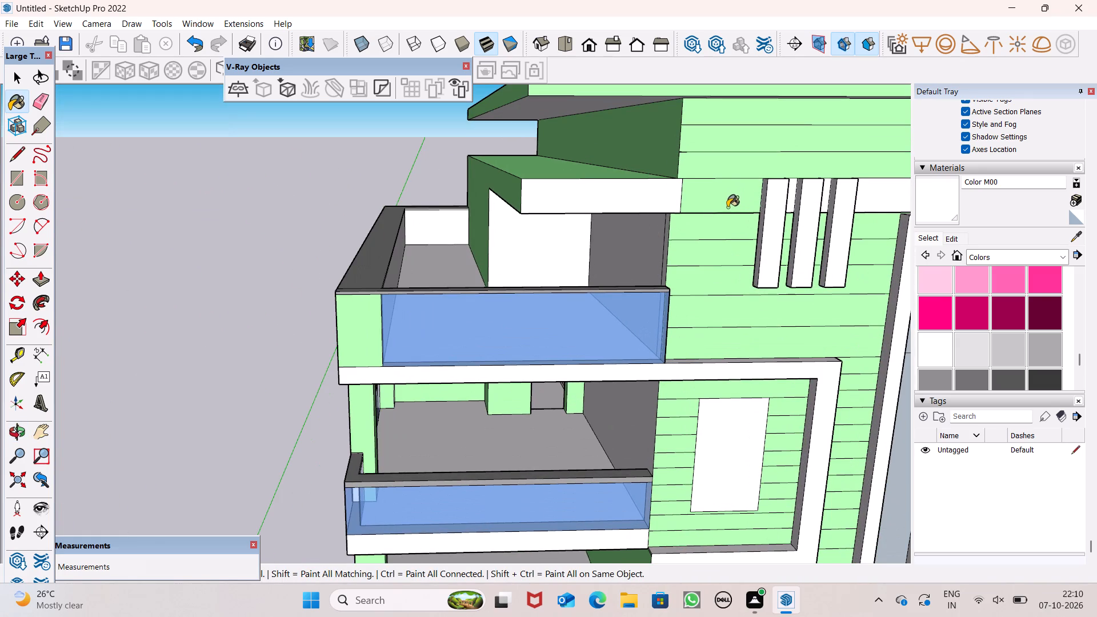
Erase the seam line between the canopy slab's front edge and the adjoining white facade strip.
scroll(677, 122, up, 2)
click(43, 104)
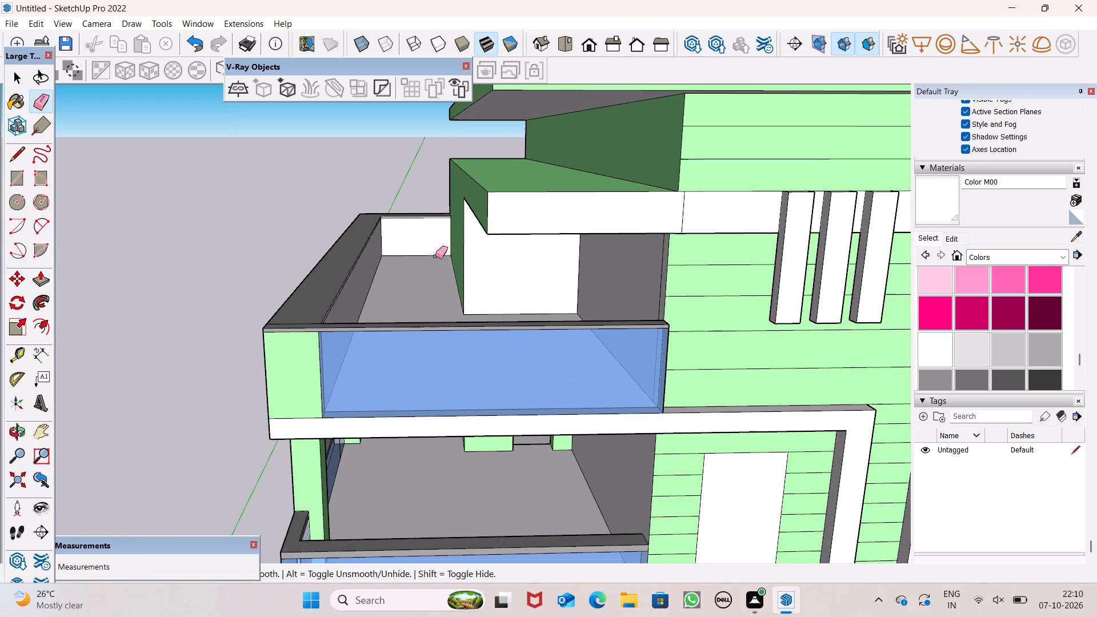
drag(666, 213, 682, 213)
scroll(630, 262, down, 8)
middle_drag(667, 263, 834, 299)
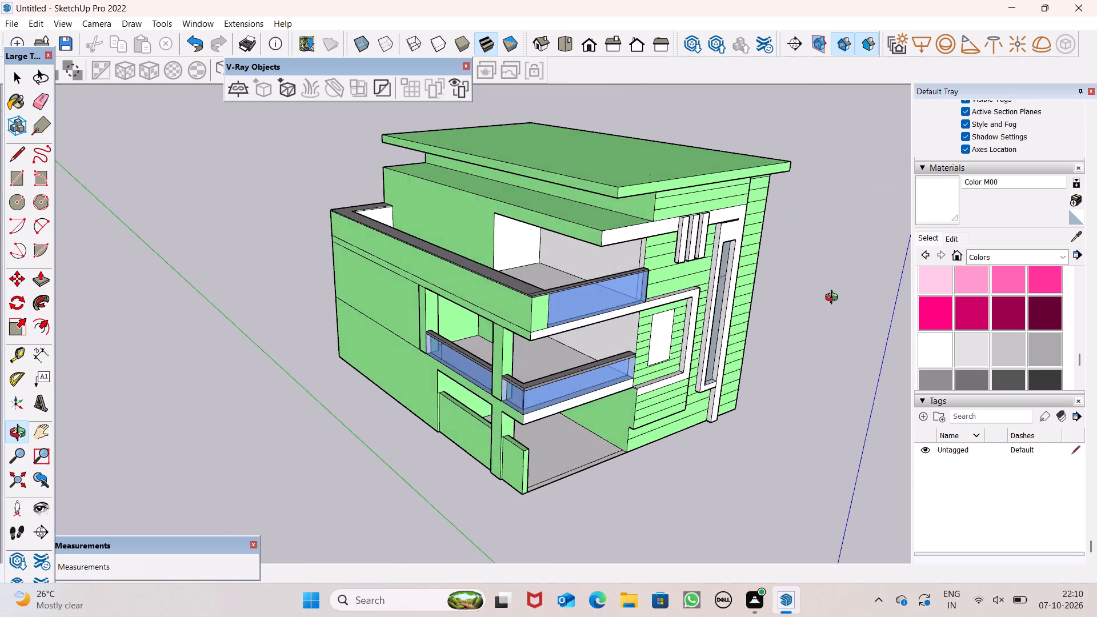
Choose Color M04 from the Colors collection and paint the first vertical facade fin's top, front and one side.
middle_drag(834, 299, 832, 293)
key(space)
scroll(568, 215, down, 1)
scroll(707, 225, up, 2)
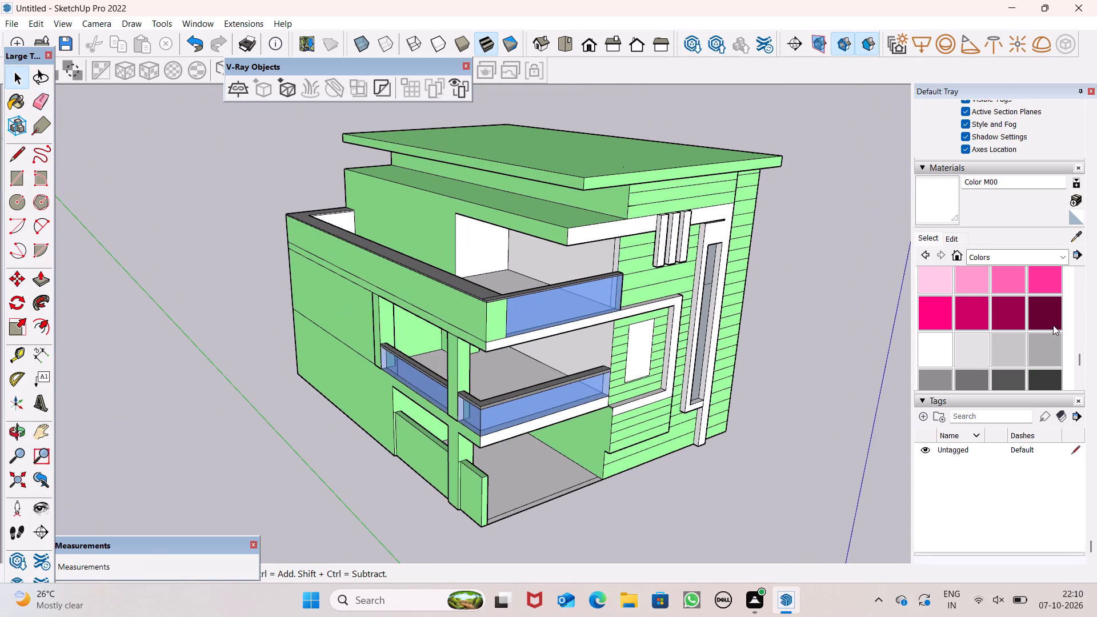
drag(944, 375, 944, 368)
click(948, 378)
scroll(754, 243, up, 5)
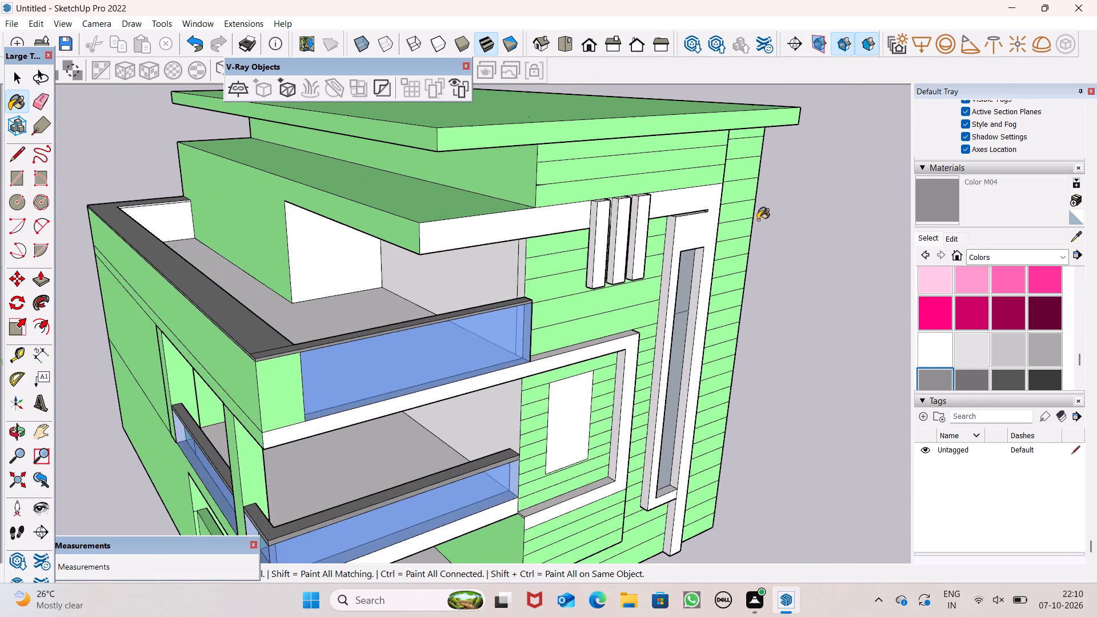
scroll(608, 169, up, 6)
middle_drag(624, 242, 563, 295)
scroll(563, 275, up, 6)
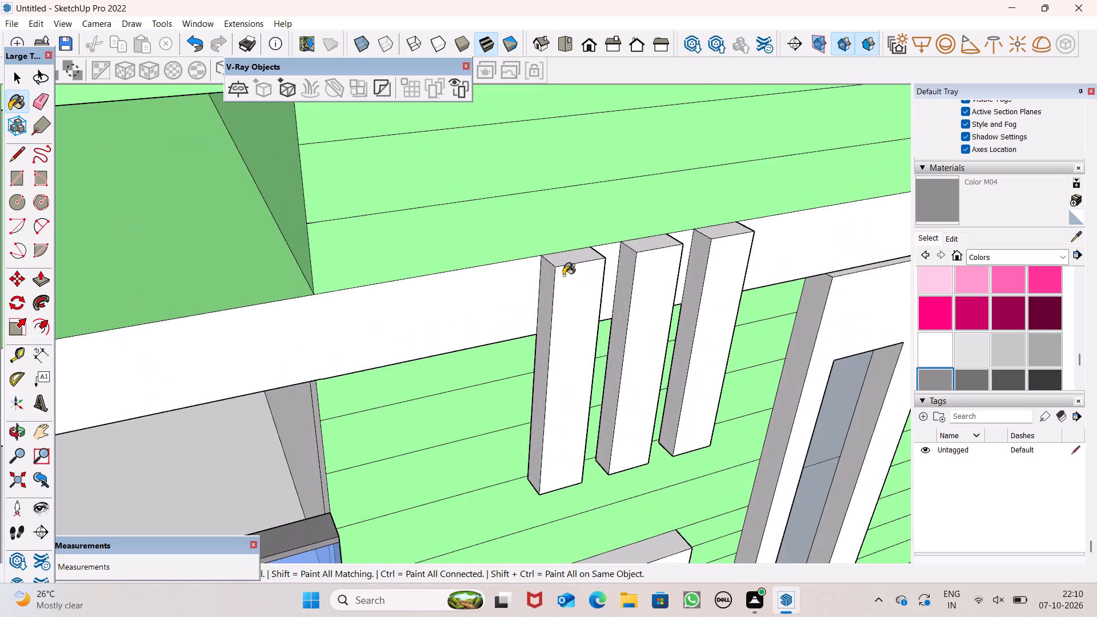
click(576, 258)
click(568, 281)
click(548, 277)
Paint the first fin's other side, the second and third fins' fronts and tops, and one side of the second with Color M04.
middle_drag(577, 307, 578, 305)
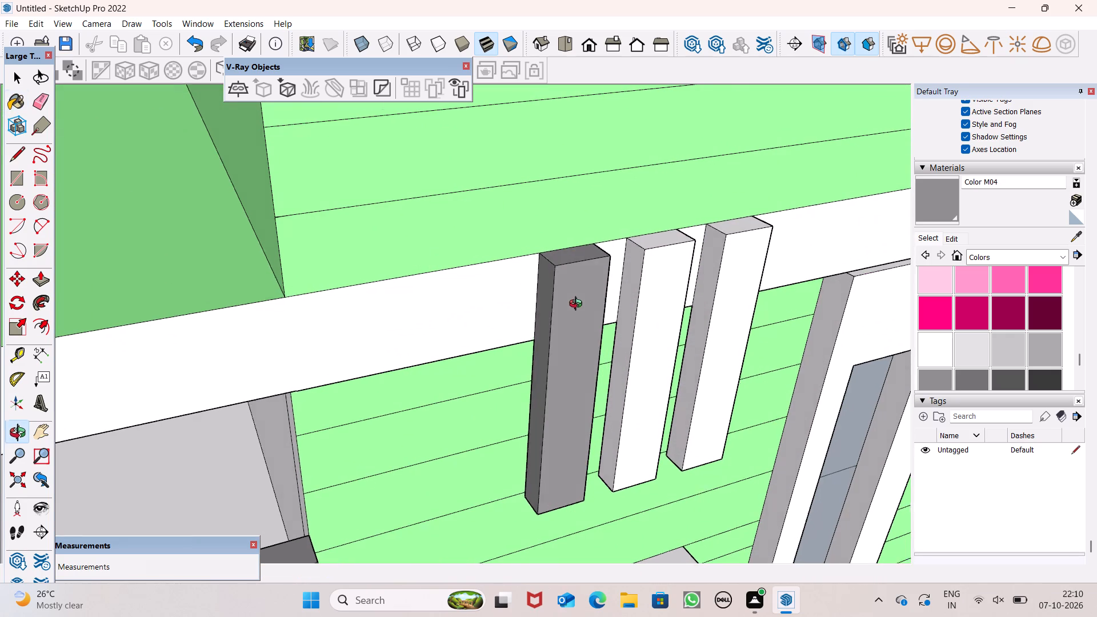
middle_drag(578, 305, 321, 227)
scroll(407, 296, up, 3)
click(513, 314)
click(648, 328)
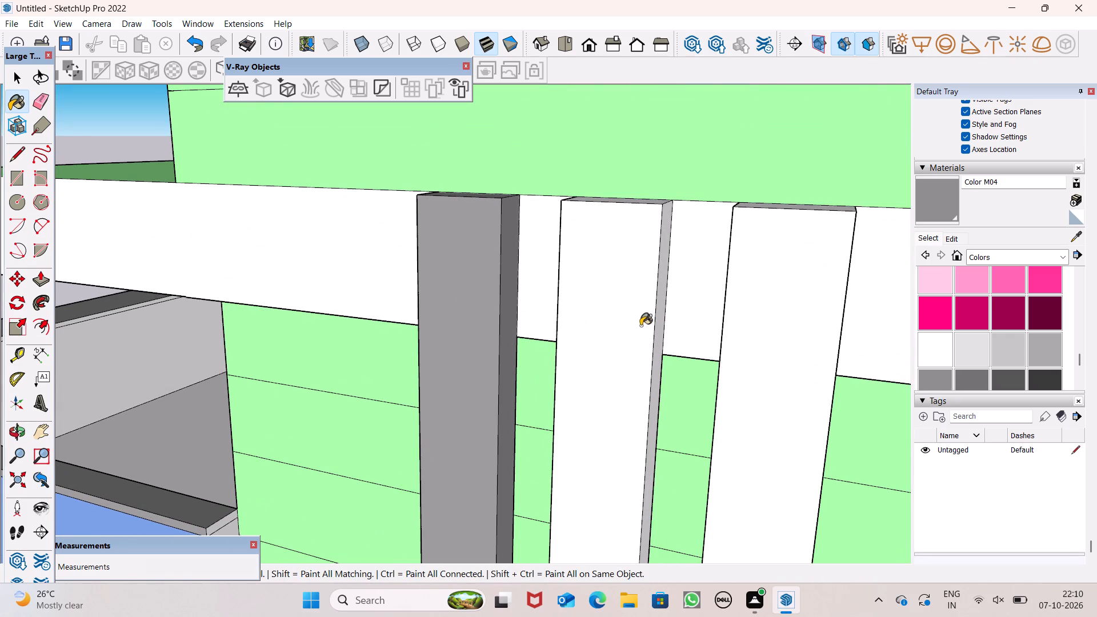
click(758, 332)
click(668, 302)
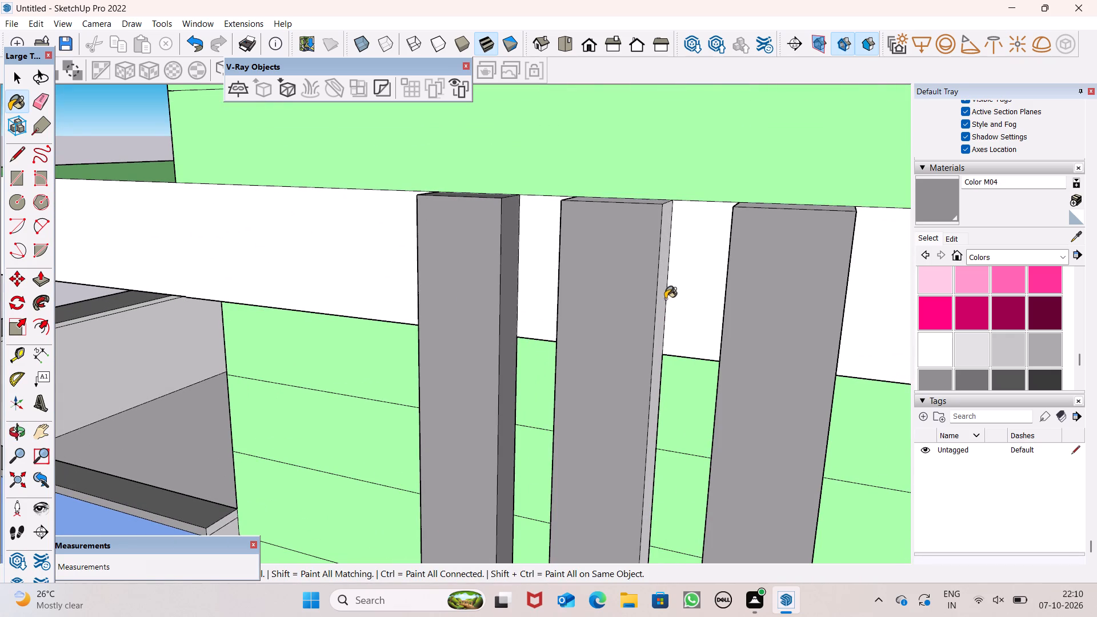
middle_drag(671, 293, 800, 347)
scroll(660, 194, up, 4)
click(651, 211)
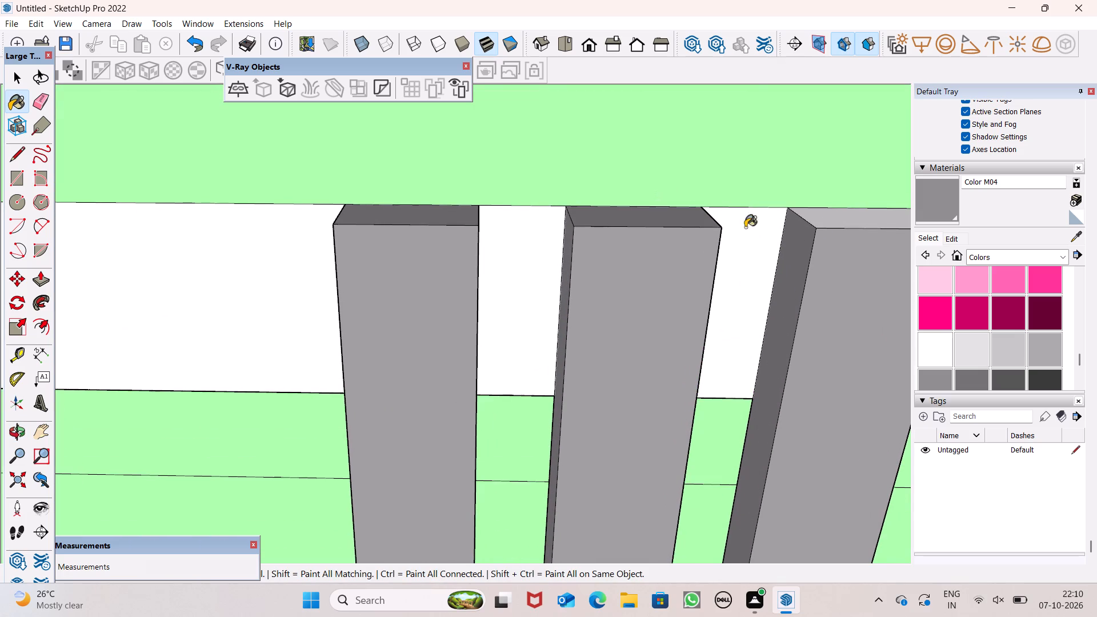
click(849, 219)
Paint the remaining unpainted side faces of the second and third fins with Color M04.
scroll(734, 180, down, 5)
middle_drag(742, 230, 922, 226)
scroll(922, 227, up, 1)
scroll(655, 241, up, 5)
click(596, 234)
drag(718, 220, 724, 220)
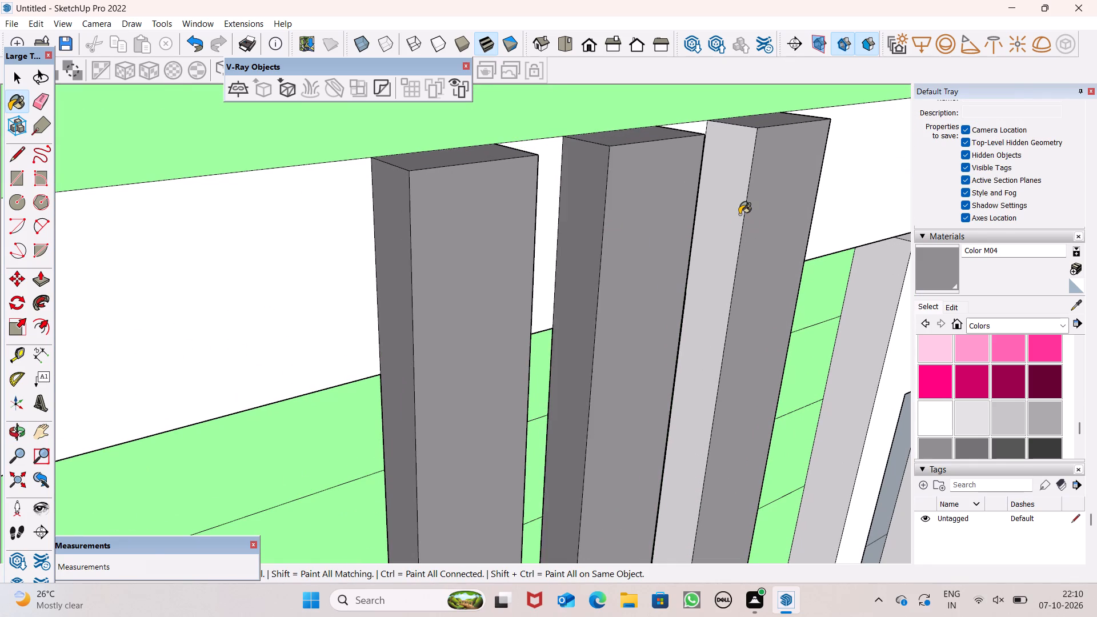
scroll(740, 210, down, 5)
middle_drag(741, 233, 297, 87)
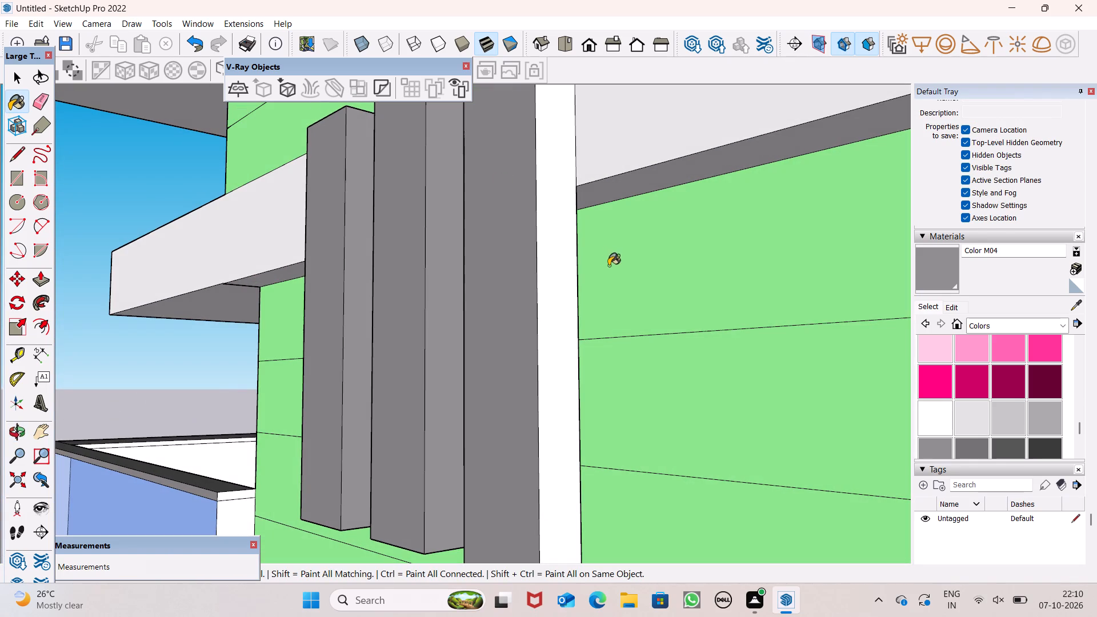
click(560, 265)
Paint the bottom end faces of all three vertical fins with Color M04.
scroll(602, 230, down, 7)
middle_drag(595, 298, 592, 140)
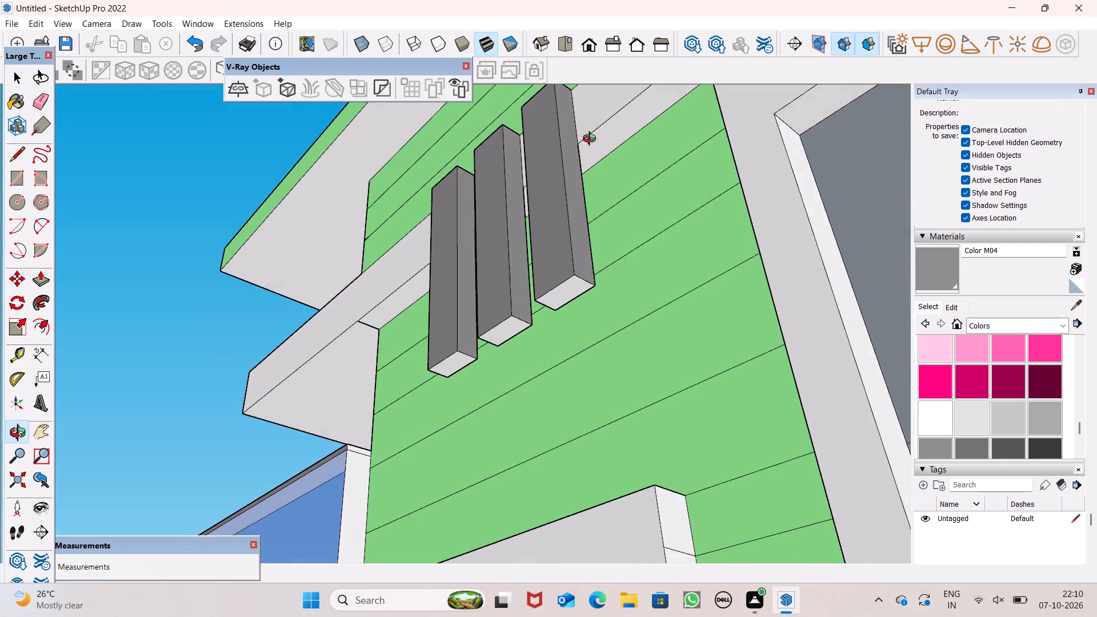
middle_drag(592, 140, 592, 130)
scroll(466, 363, up, 5)
click(610, 235)
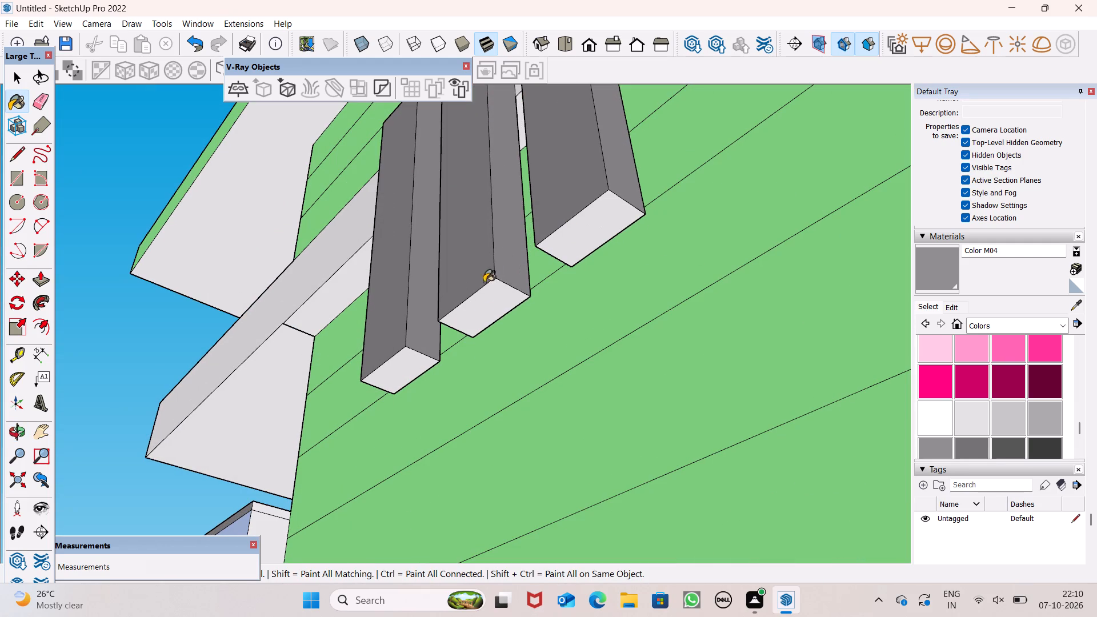
click(490, 298)
click(405, 370)
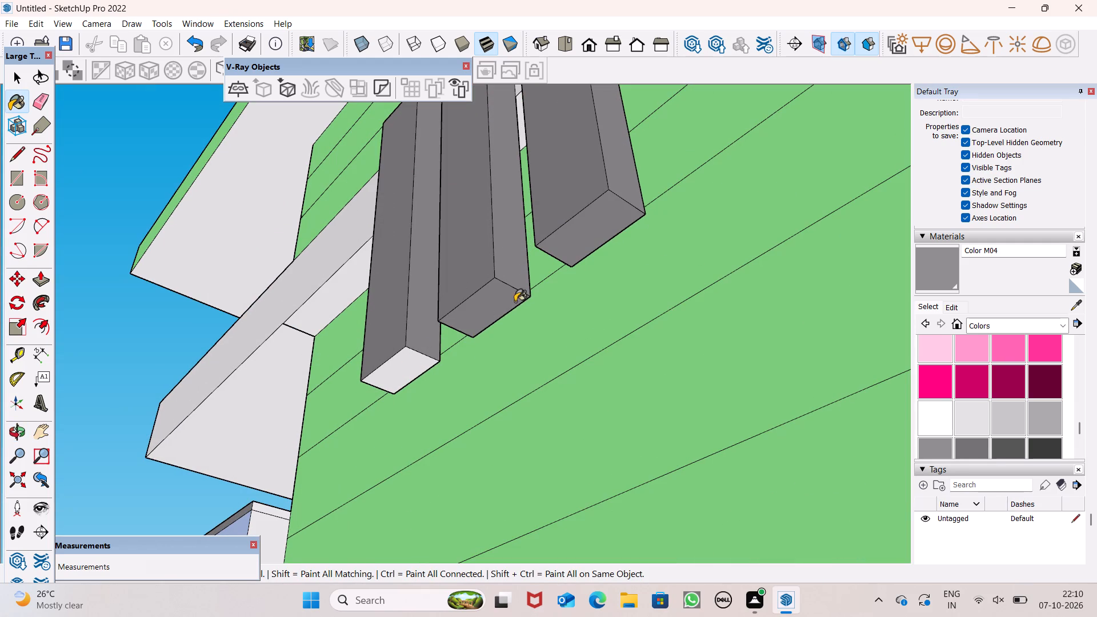
key(space)
key(space)
scroll(701, 267, down, 6)
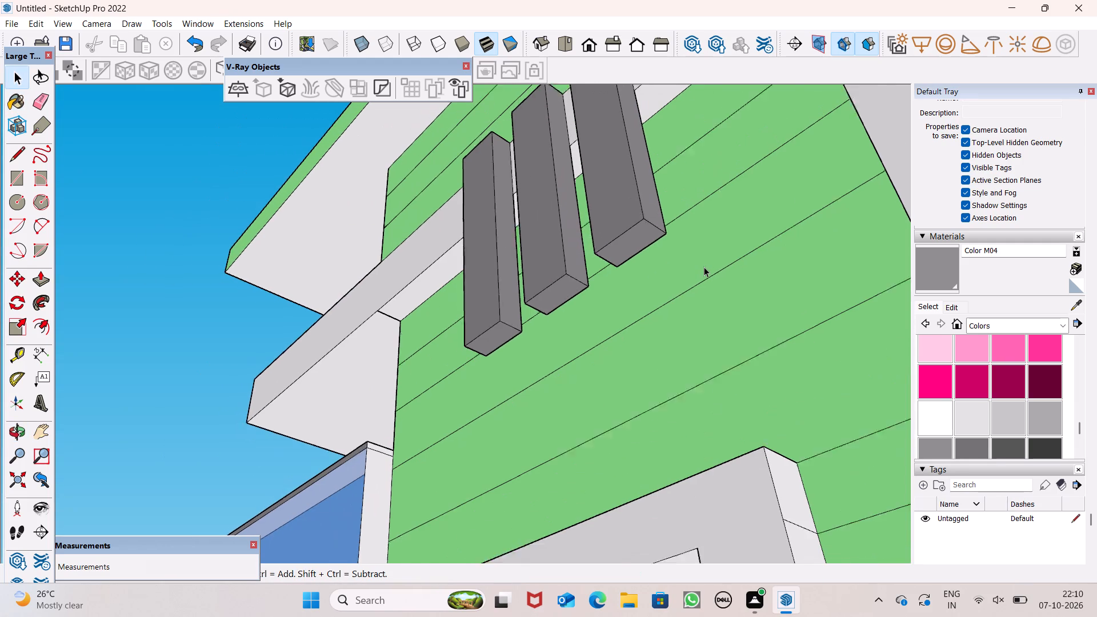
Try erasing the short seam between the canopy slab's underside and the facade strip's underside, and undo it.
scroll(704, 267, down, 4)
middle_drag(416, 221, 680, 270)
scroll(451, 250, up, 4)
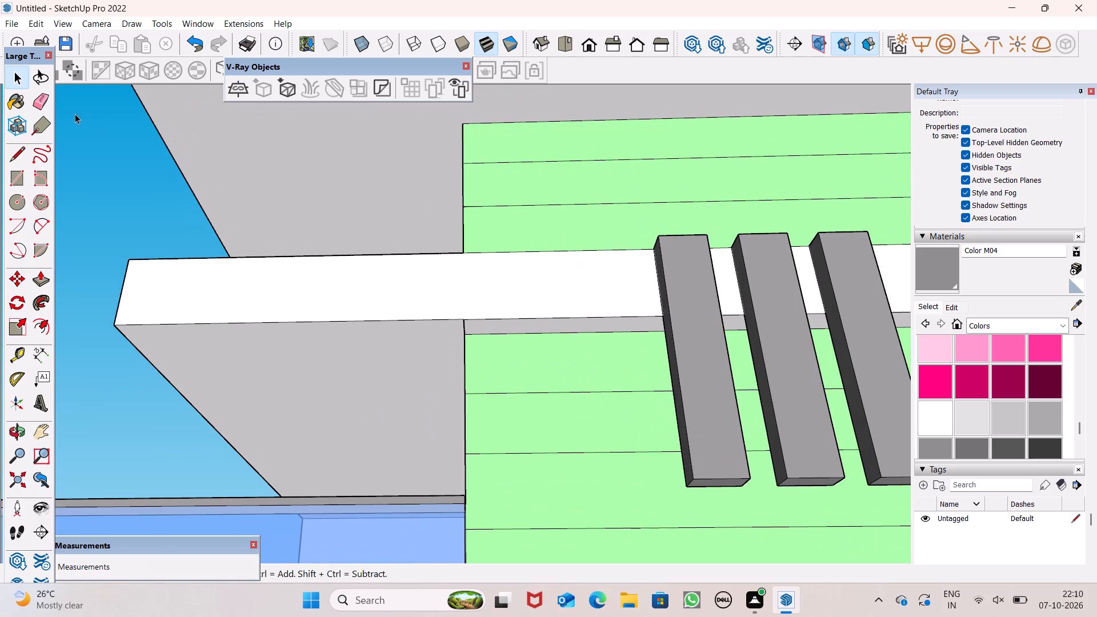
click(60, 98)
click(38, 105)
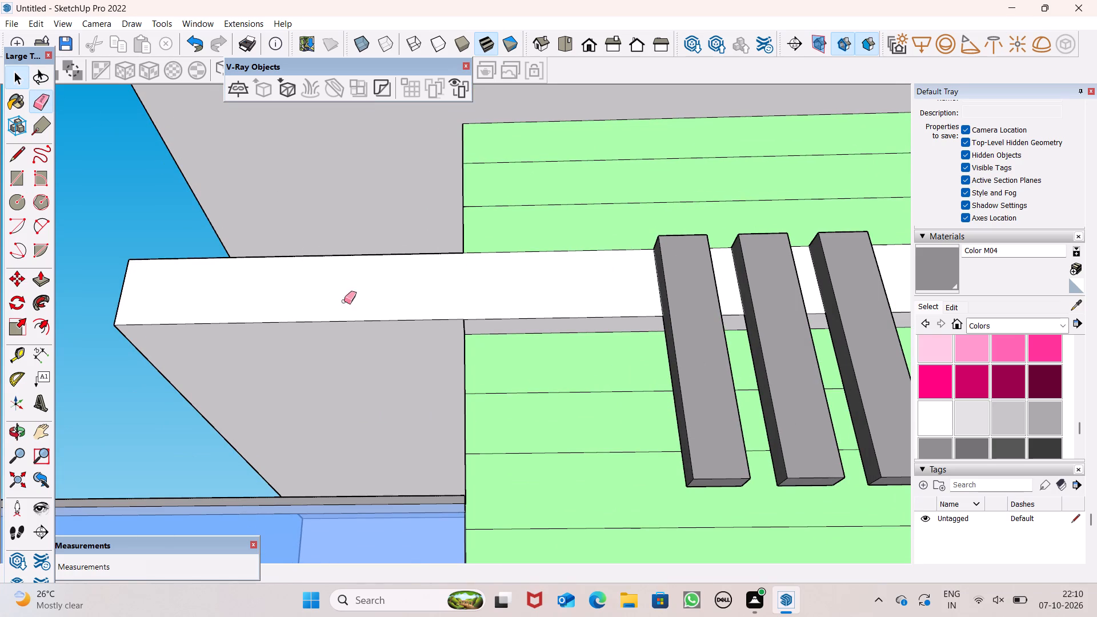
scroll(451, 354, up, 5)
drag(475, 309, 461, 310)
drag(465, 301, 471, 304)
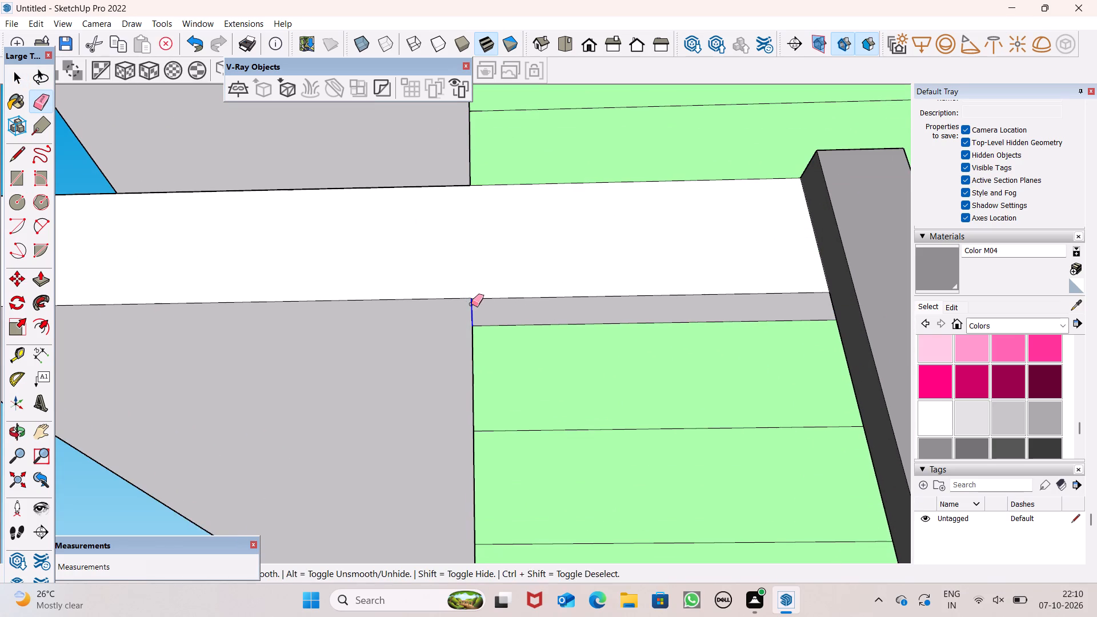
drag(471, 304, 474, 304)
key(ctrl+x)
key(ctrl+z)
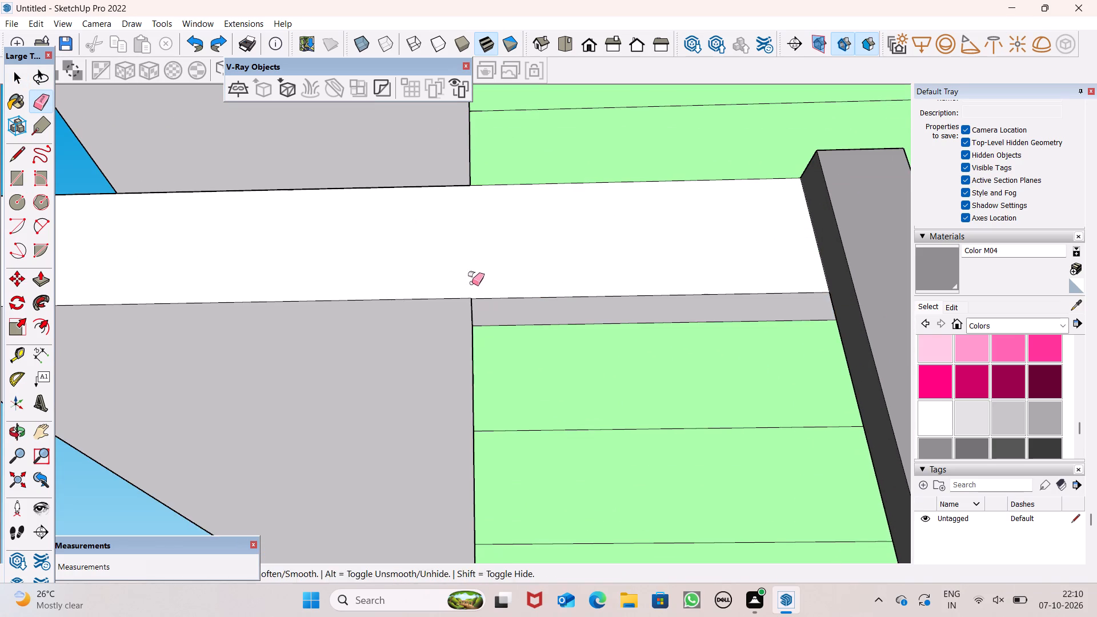
Examine the whole house and its front facade colouring from several angles.
key(space)
scroll(521, 313, down, 8)
key(space)
scroll(547, 283, down, 11)
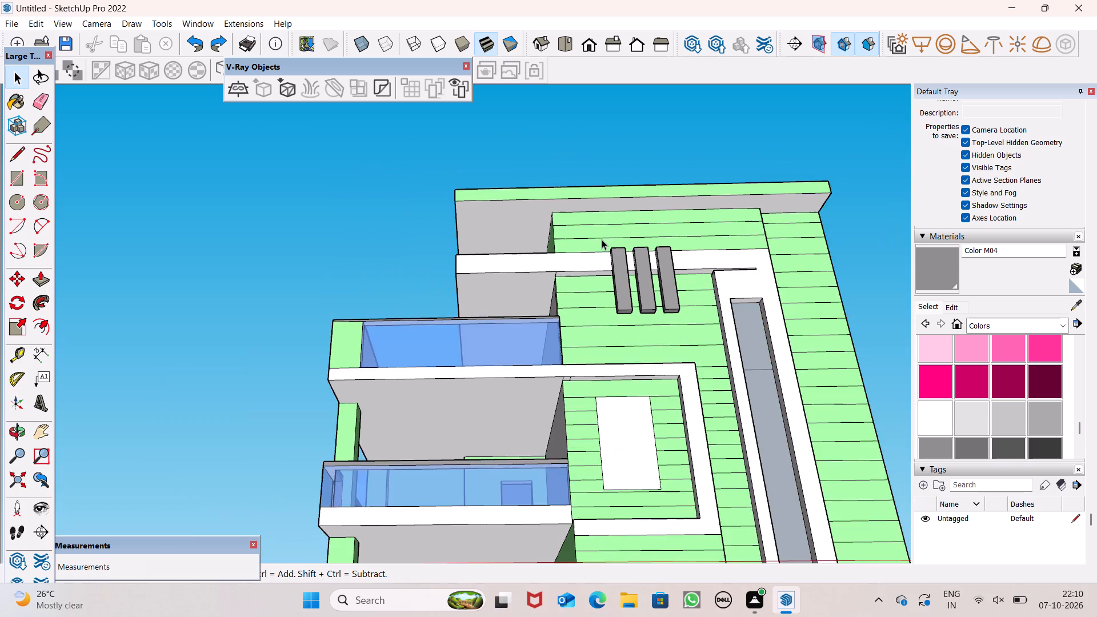
scroll(602, 239, down, 4)
scroll(658, 266, down, 2)
middle_drag(676, 331, 746, 530)
scroll(652, 345, down, 2)
middle_drag(675, 410, 651, 300)
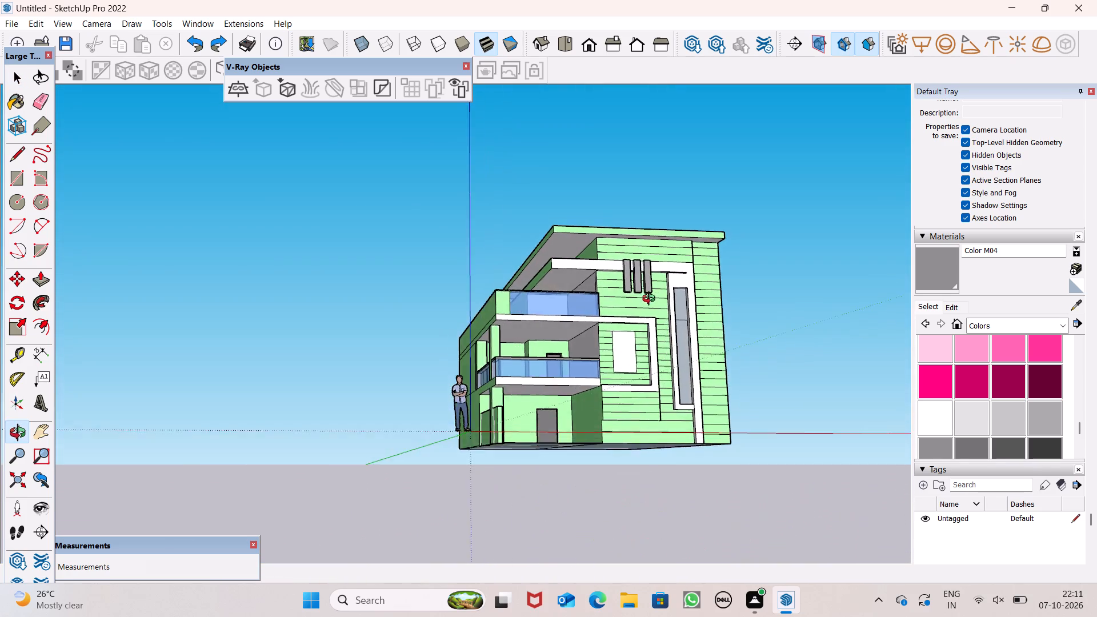
middle_drag(651, 300, 661, 311)
scroll(686, 323, up, 2)
middle_drag(671, 337, 705, 359)
scroll(665, 327, up, 1)
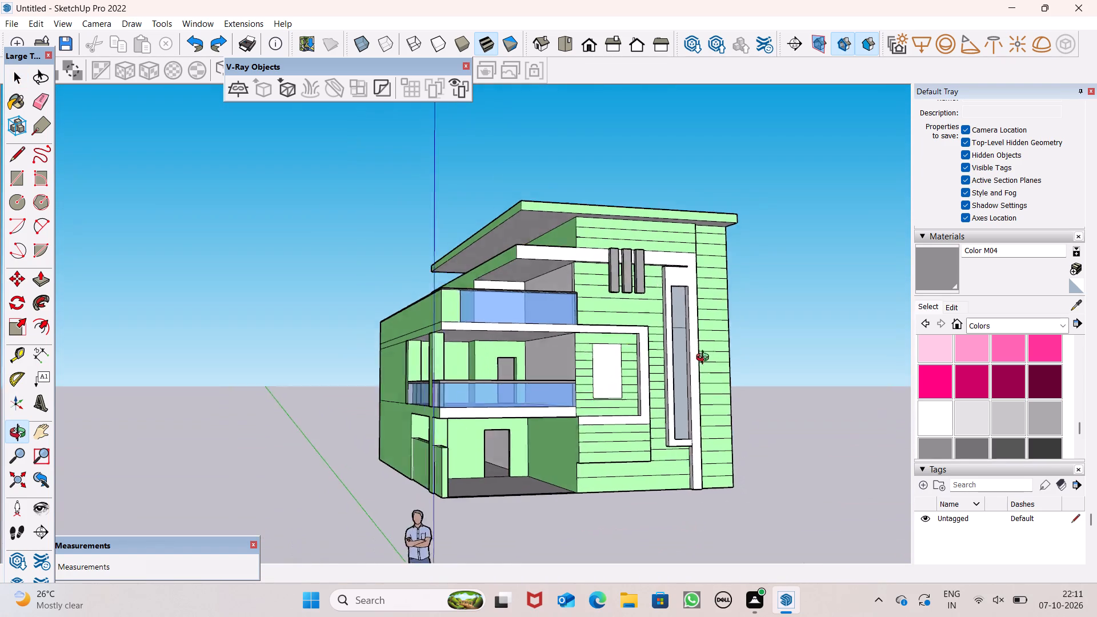
middle_drag(705, 359, 724, 357)
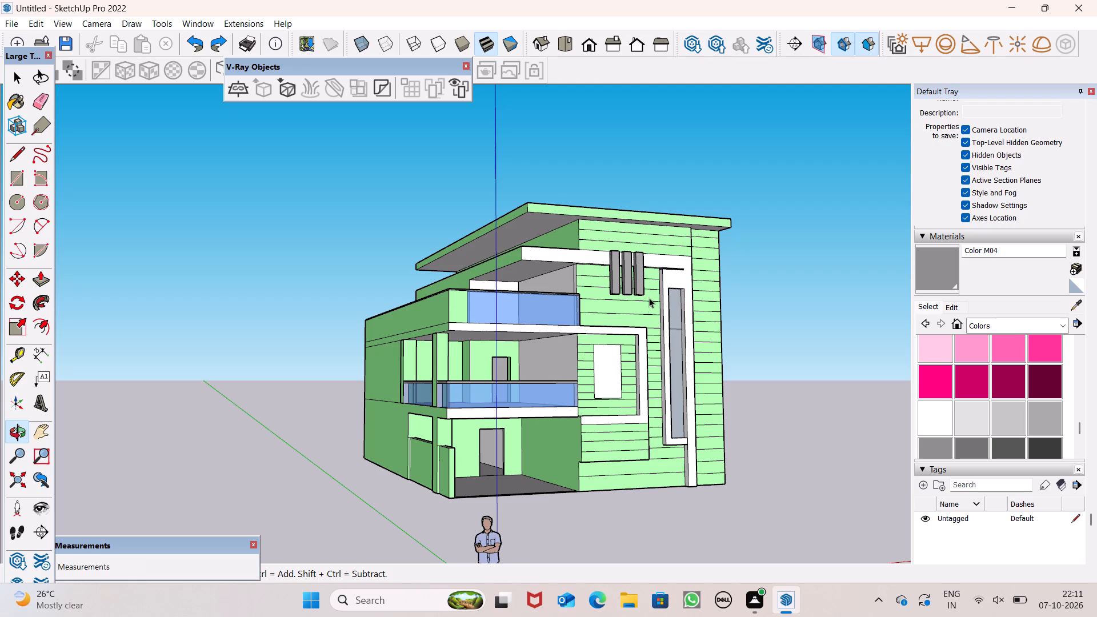
Choose Color M00 from the Colors collection and paint the roof slab's top, front edge and balcony-side edge with it.
middle_drag(990, 348, 957, 388)
scroll(963, 400, up, 1)
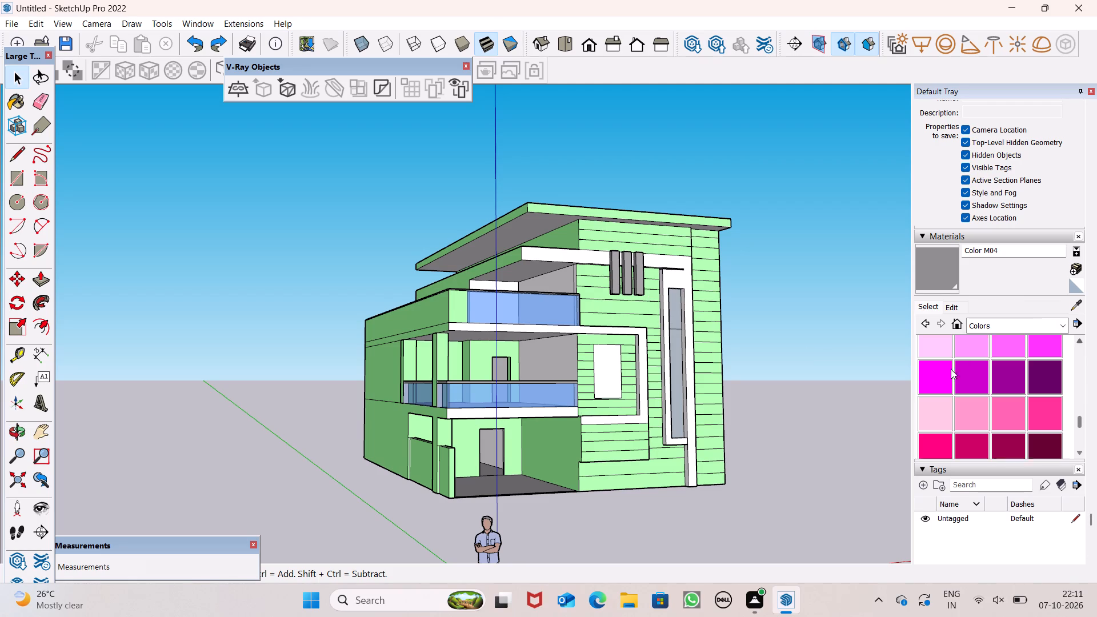
scroll(939, 384, up, 6)
scroll(941, 383, down, 5)
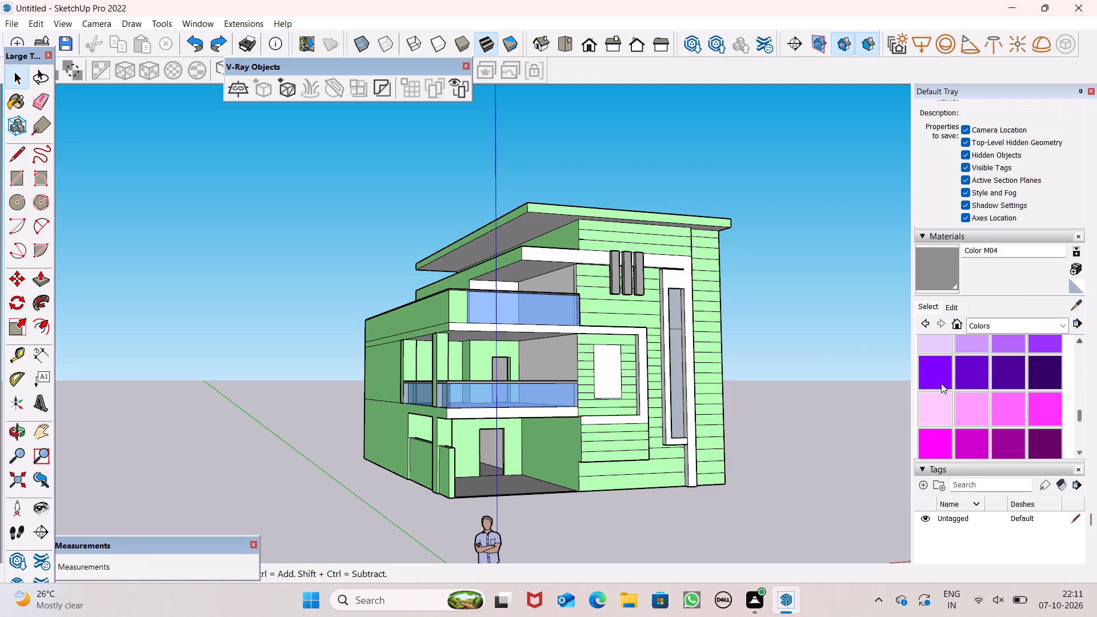
scroll(950, 390, down, 3)
click(932, 359)
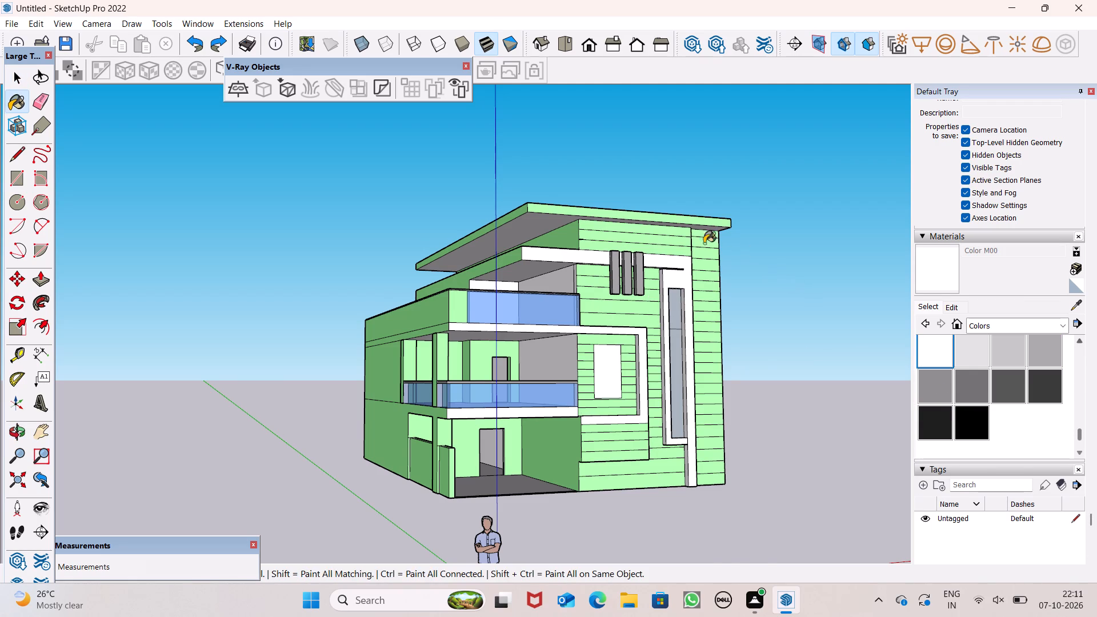
scroll(599, 215, up, 2)
scroll(599, 215, down, 1)
scroll(599, 215, up, 2)
middle_drag(580, 223, 673, 358)
scroll(672, 361, up, 1)
scroll(516, 234, up, 4)
scroll(516, 233, down, 1)
scroll(516, 233, up, 1)
click(523, 242)
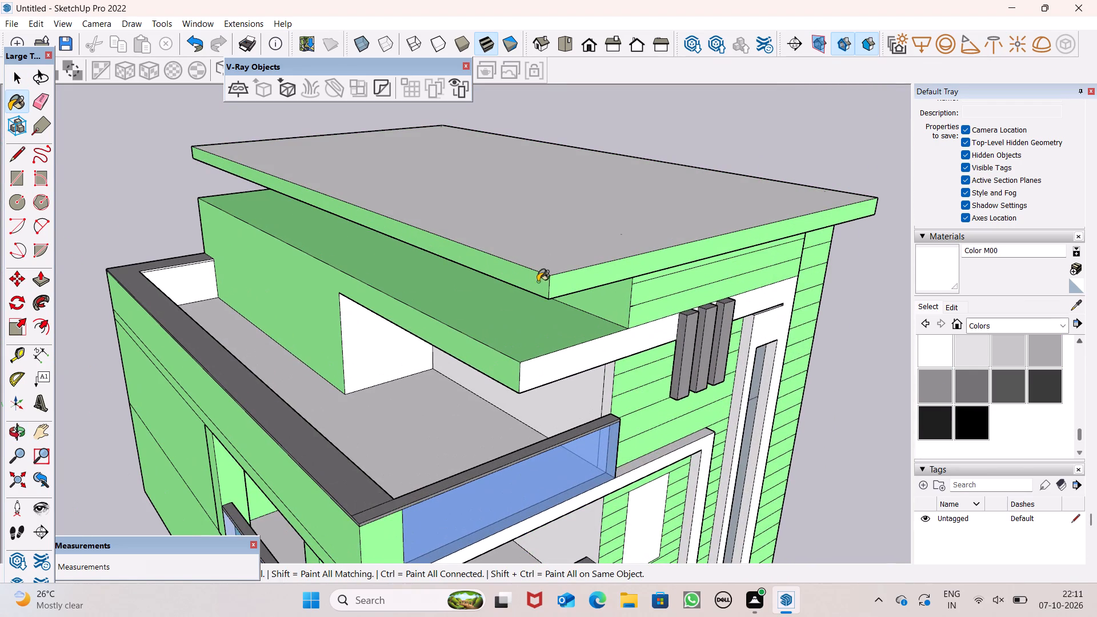
click(535, 285)
click(559, 291)
Paint the roof slab's remaining side edge and rear edge with Color M00.
middle_drag(599, 281, 0, 210)
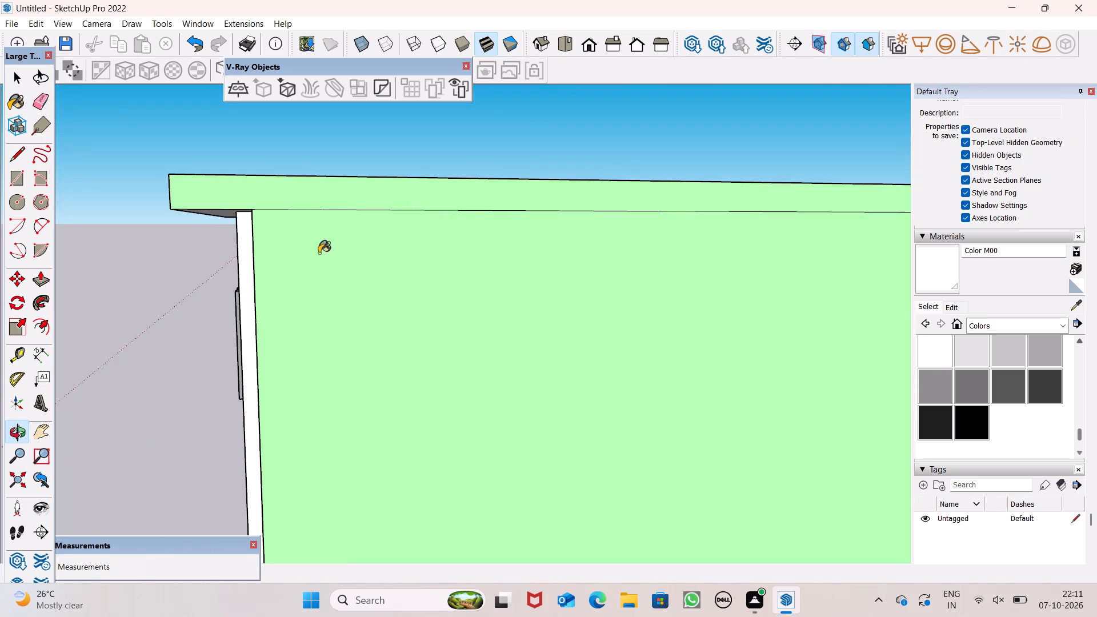
click(347, 203)
scroll(393, 241, down, 4)
middle_drag(550, 305, 60, 283)
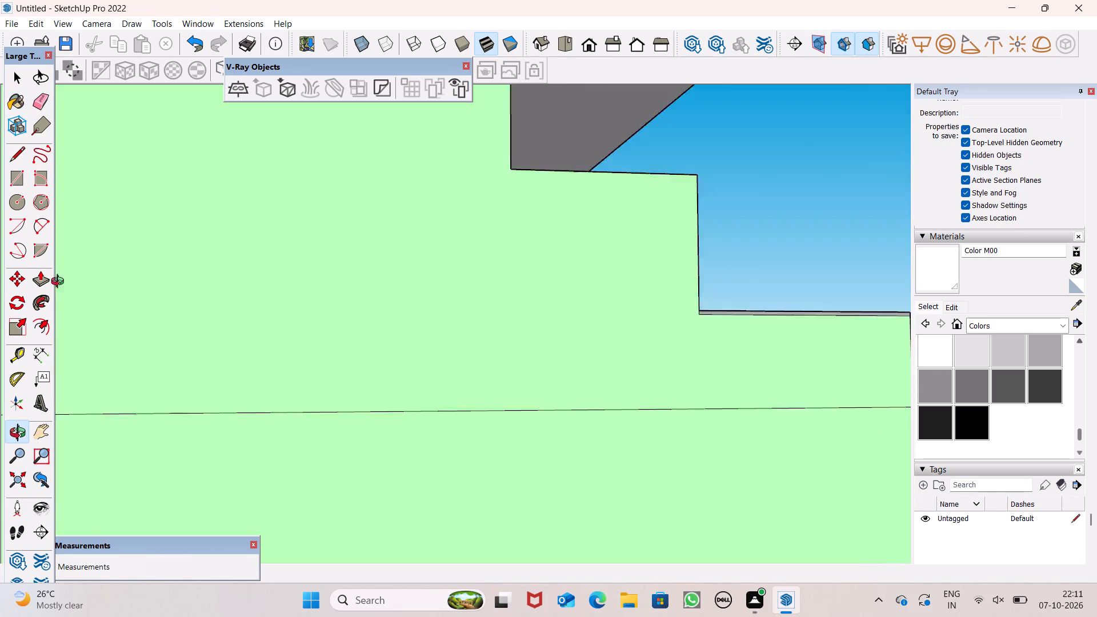
middle_drag(60, 283, 115, 336)
click(247, 324)
Examine the repainted roof slab and the facade from the front and both sides.
scroll(564, 347, down, 3)
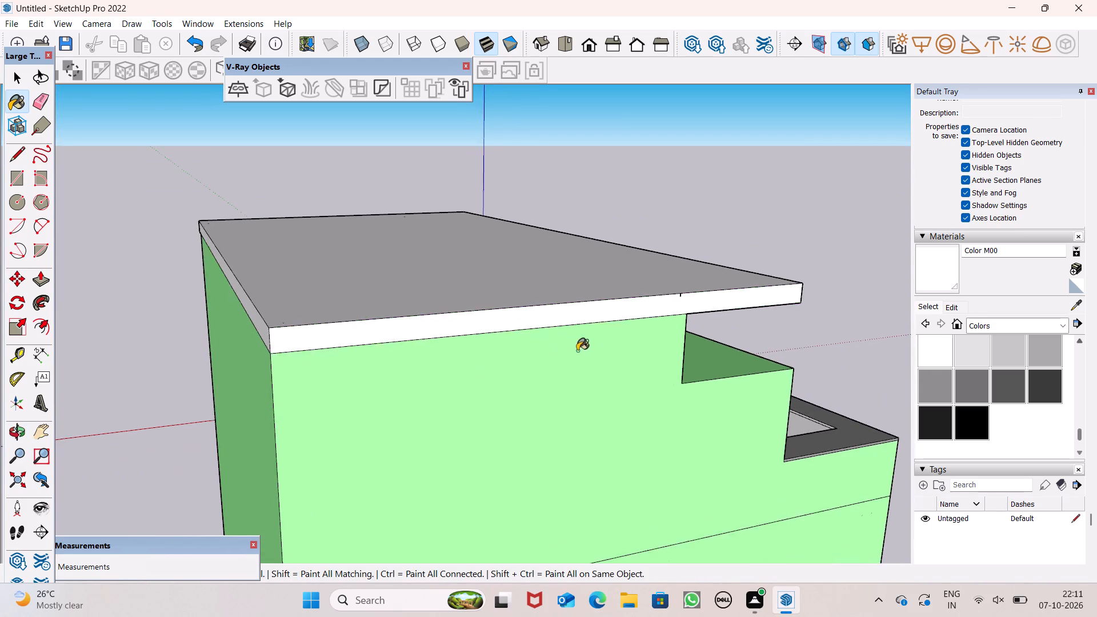
scroll(577, 351, down, 1)
middle_drag(549, 370, 1075, 374)
middle_drag(668, 372, 1096, 336)
scroll(1096, 336, up, 1)
scroll(649, 261, down, 5)
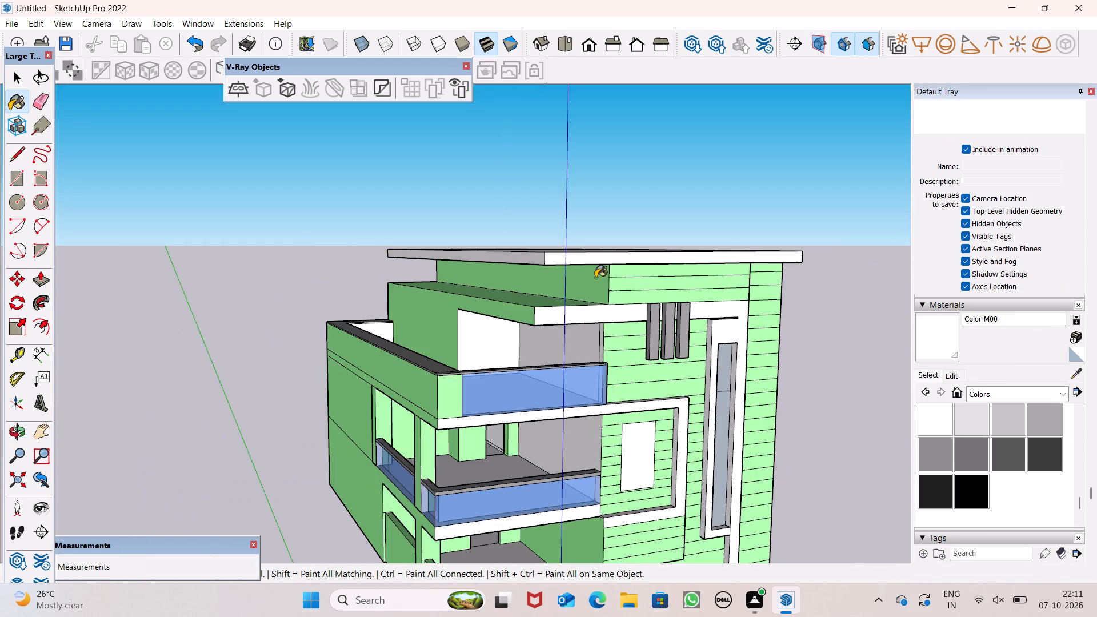
scroll(574, 259, down, 5)
middle_drag(727, 339, 599, 294)
key(space)
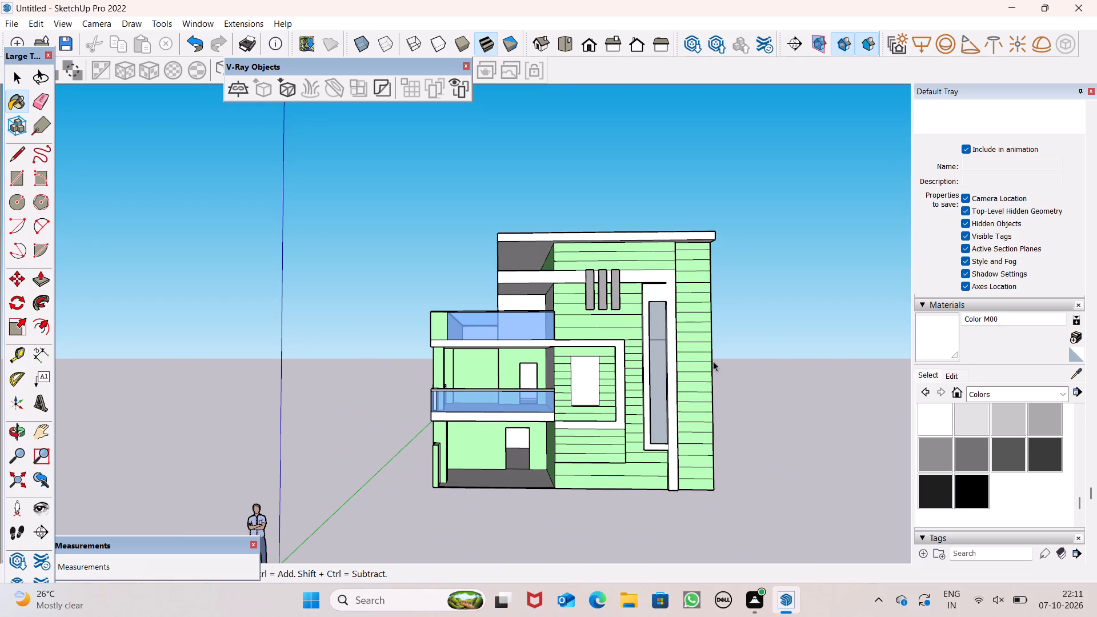
middle_drag(708, 380, 579, 363)
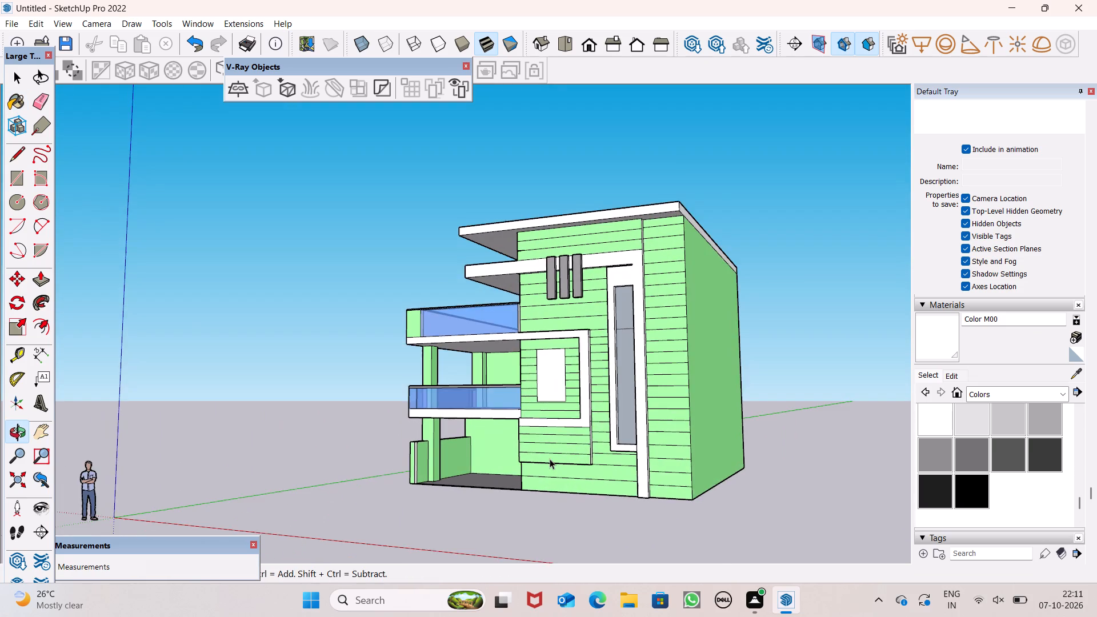
Choose Color G02 and paint the remaining grey strip on the ground-floor low wall beside the front column with it.
scroll(542, 463, up, 2)
scroll(1001, 448, up, 3)
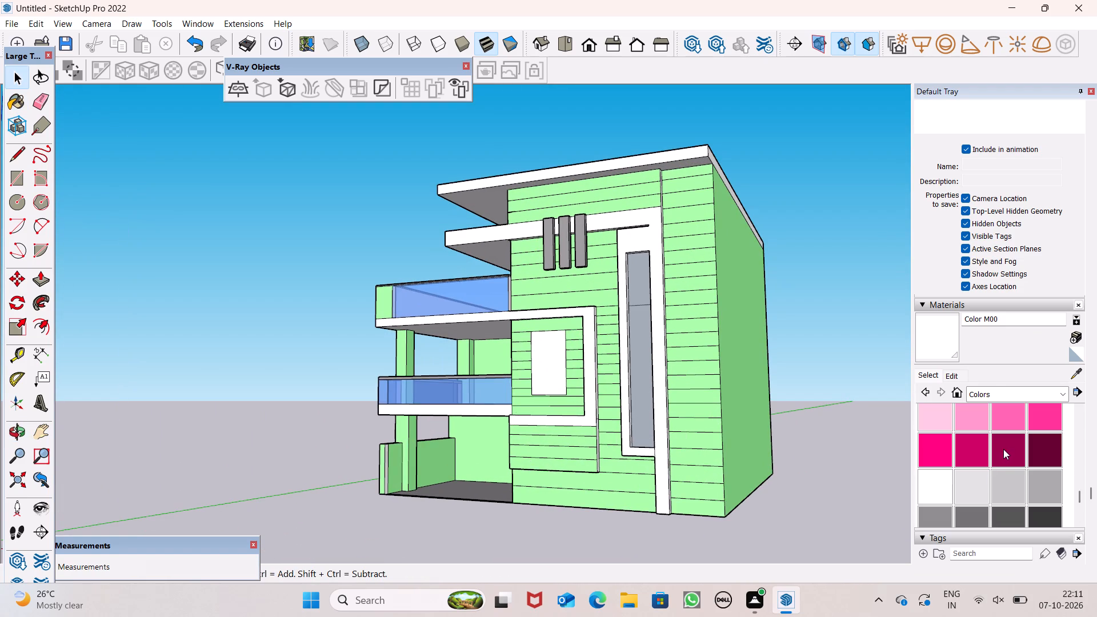
scroll(1002, 448, up, 3)
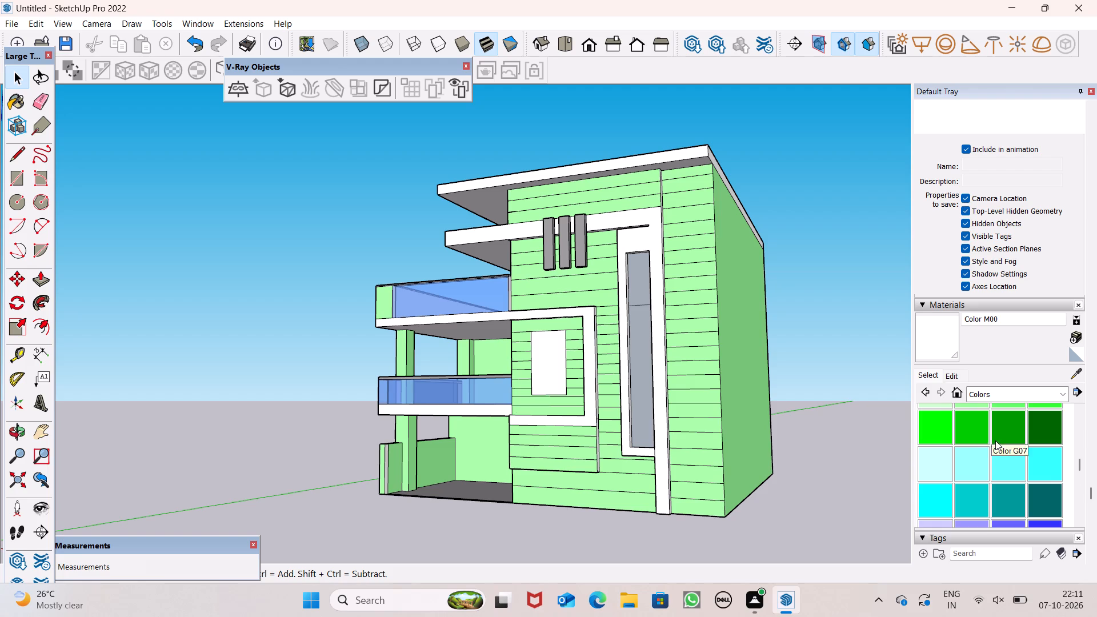
scroll(975, 430, up, 1)
click(982, 463)
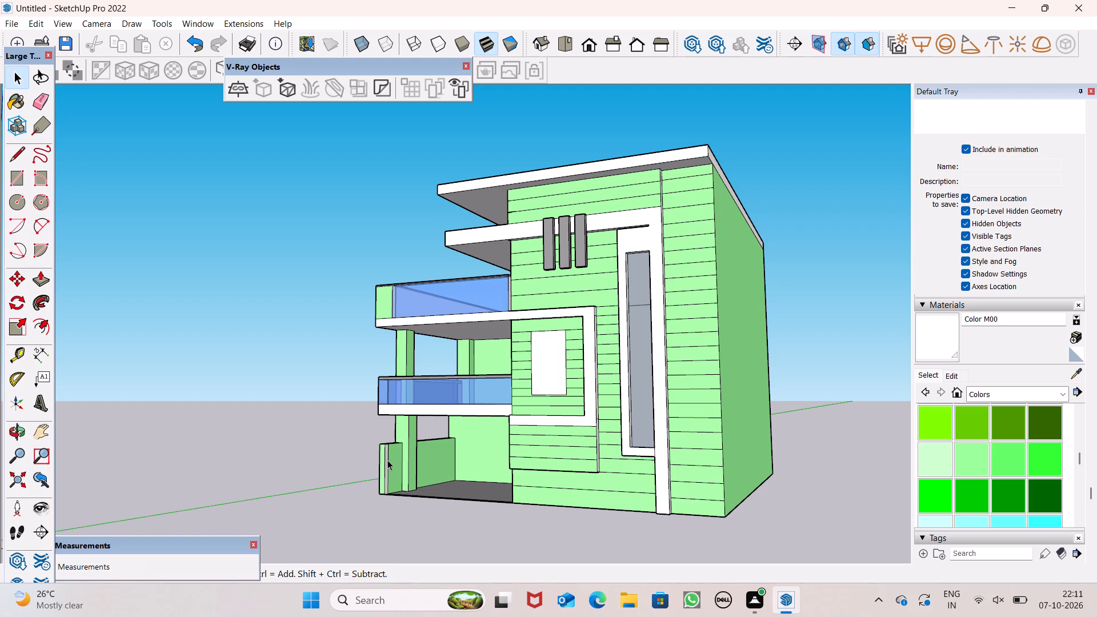
scroll(447, 445, up, 6)
scroll(397, 451, up, 4)
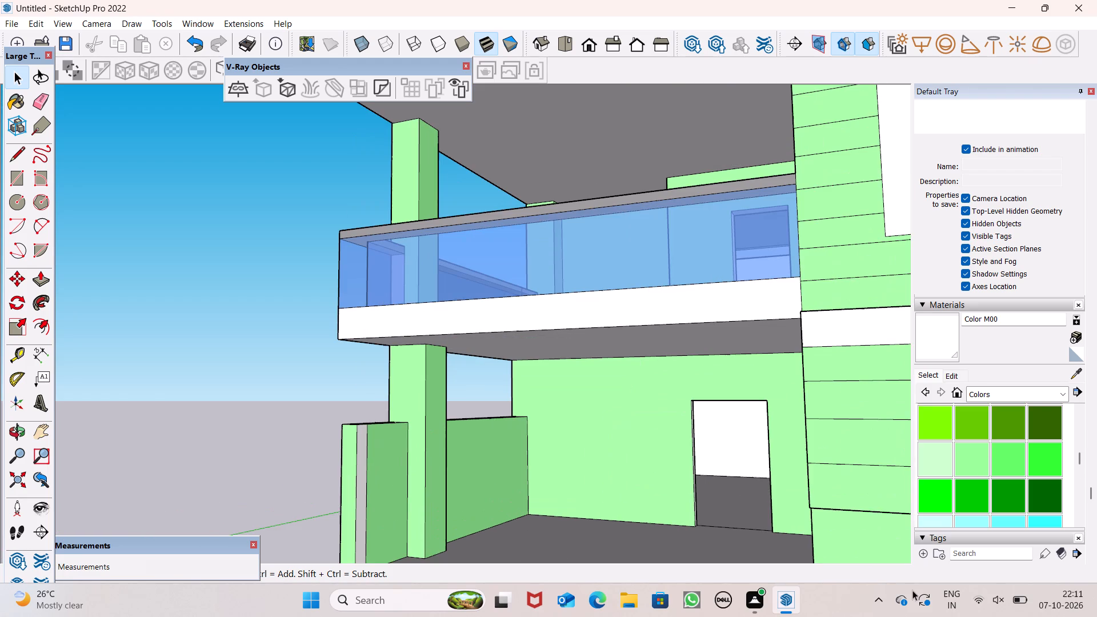
click(979, 457)
scroll(361, 479, up, 3)
click(363, 466)
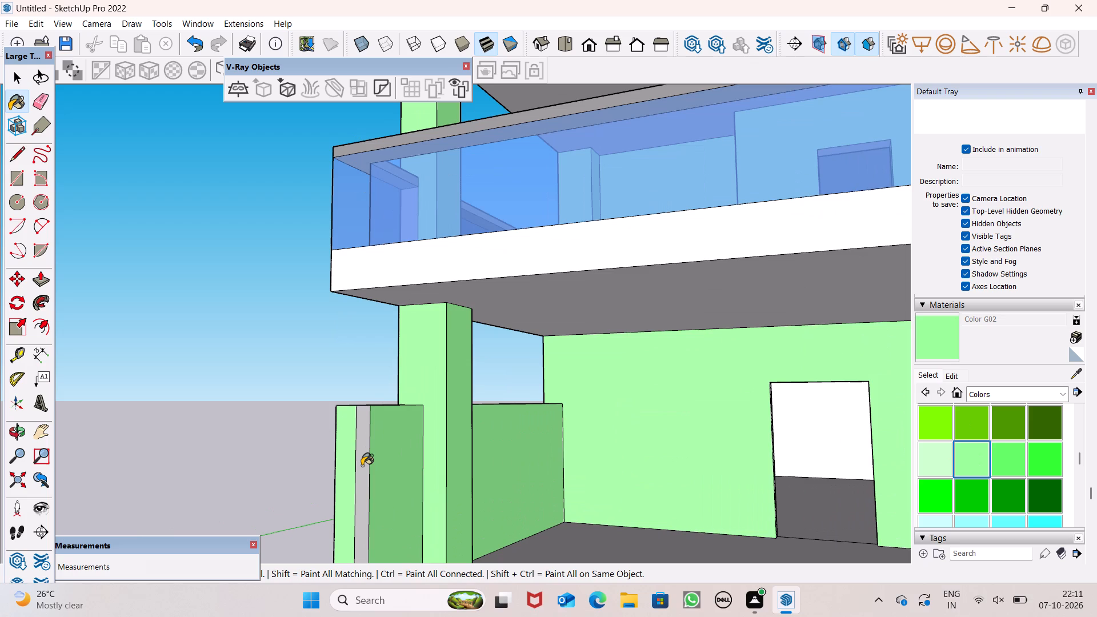
Examine the painted low wall, the balcony side and the front facade from further away.
scroll(523, 410, down, 5)
scroll(595, 396, down, 2)
scroll(605, 404, up, 1)
scroll(615, 411, down, 1)
middle_drag(695, 450, 749, 508)
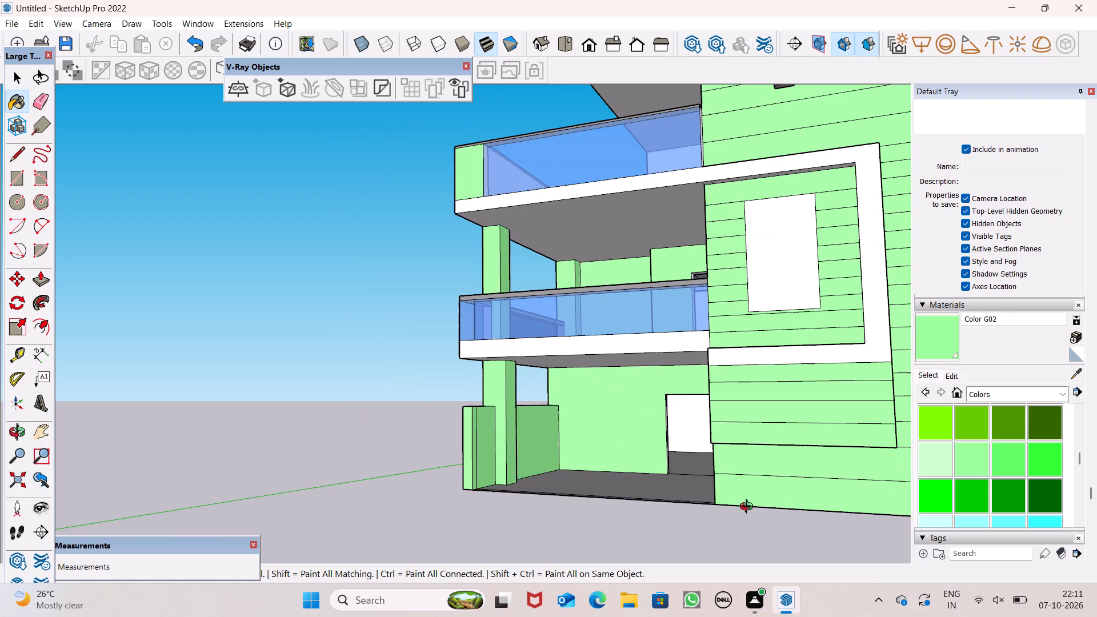
middle_drag(749, 508, 911, 542)
scroll(485, 334, down, 4)
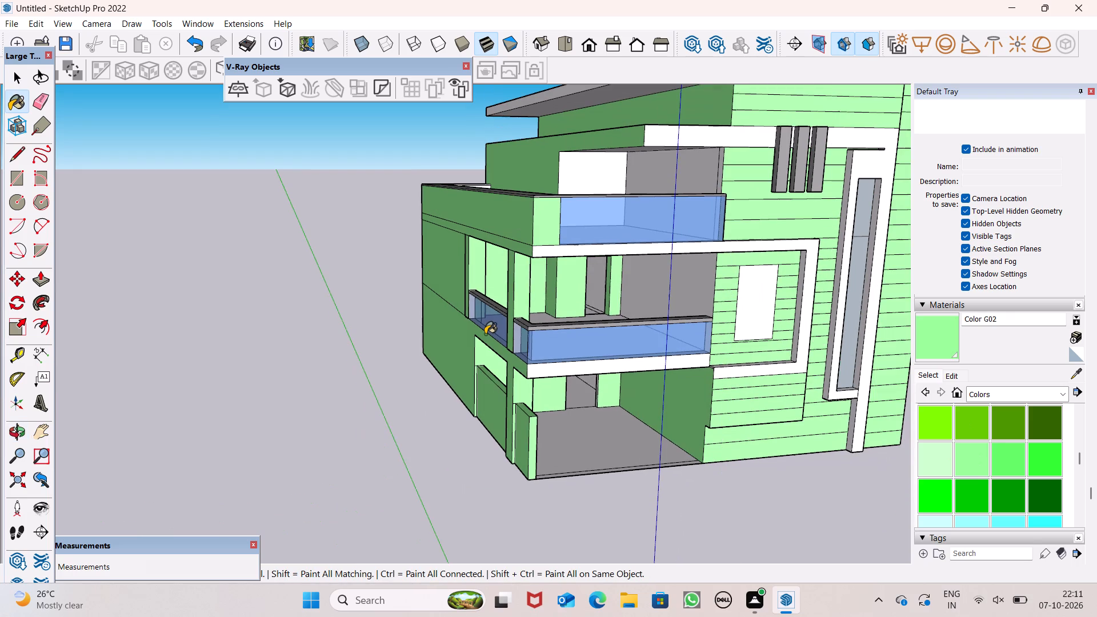
scroll(698, 359, down, 2)
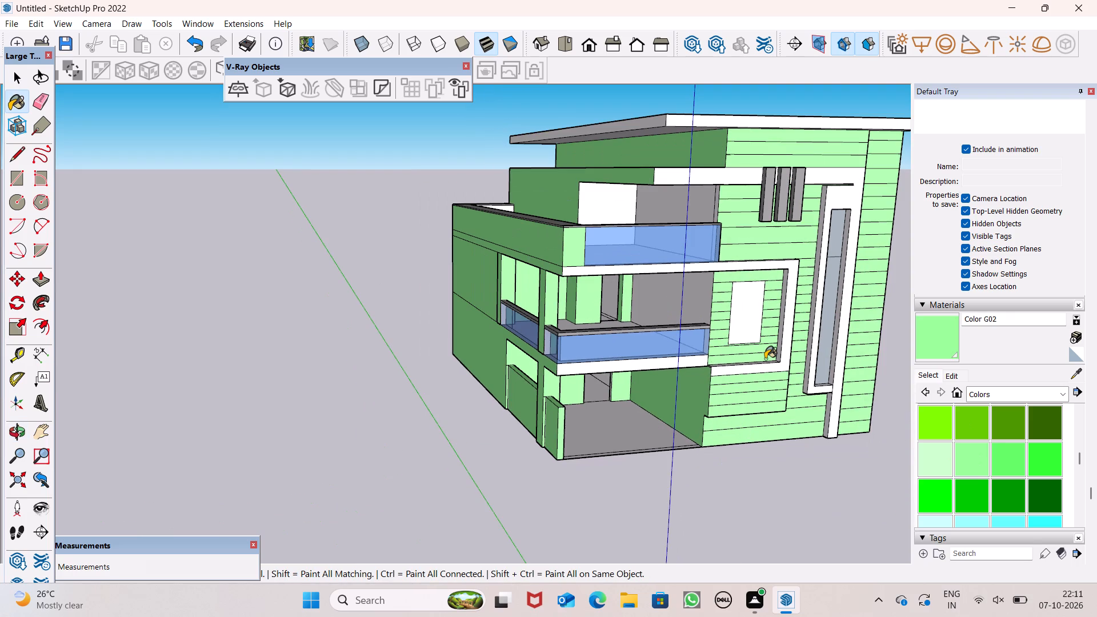
scroll(770, 359, down, 3)
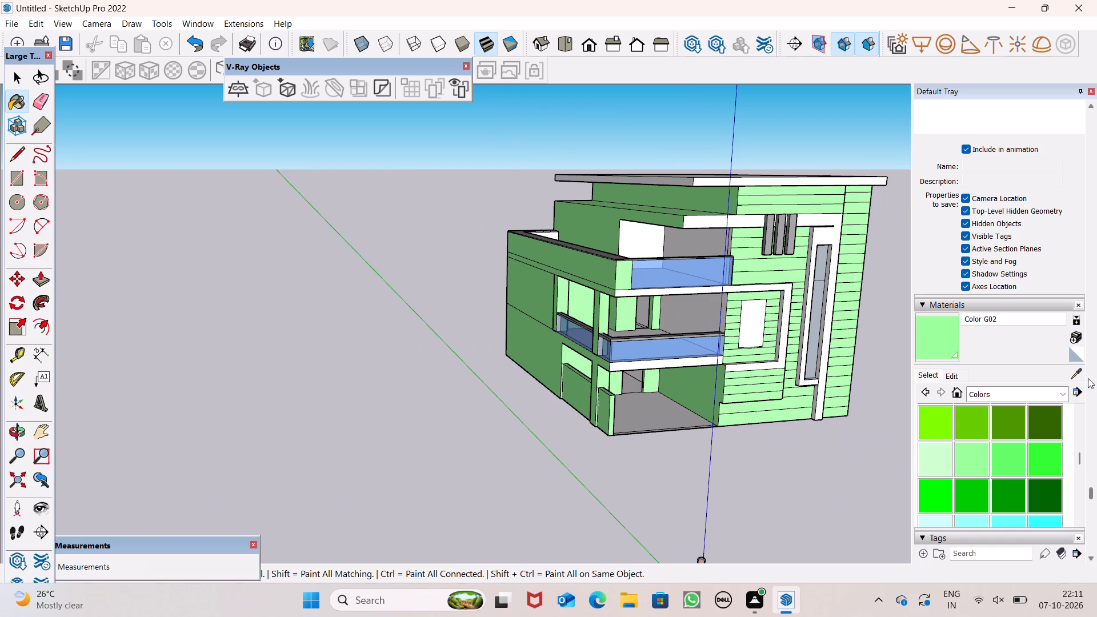
Switch the materials library to the Patterns collection.
click(1063, 396)
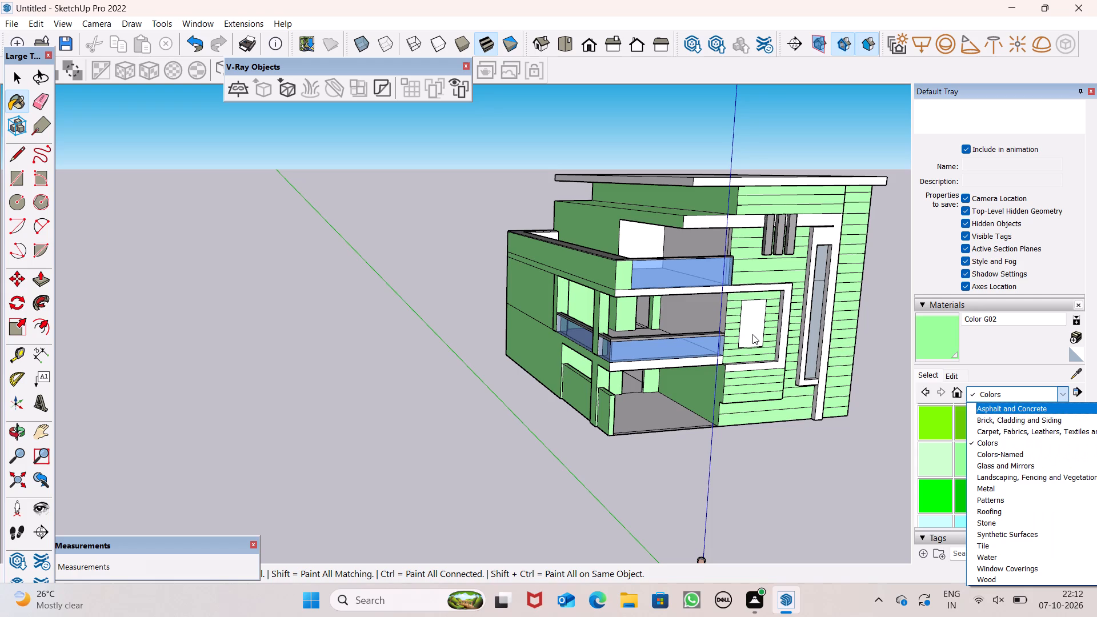
scroll(643, 241, down, 2)
scroll(769, 201, down, 3)
scroll(753, 267, down, 4)
scroll(770, 311, down, 1)
scroll(812, 337, up, 8)
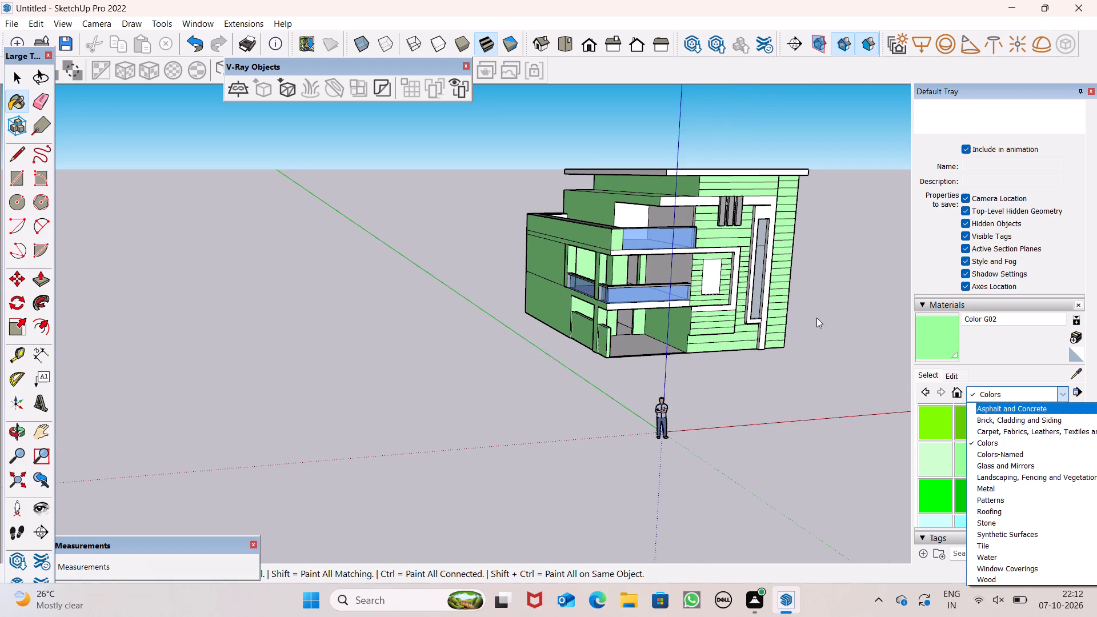
scroll(816, 318, up, 1)
middle_drag(816, 322, 788, 364)
scroll(788, 364, up, 1)
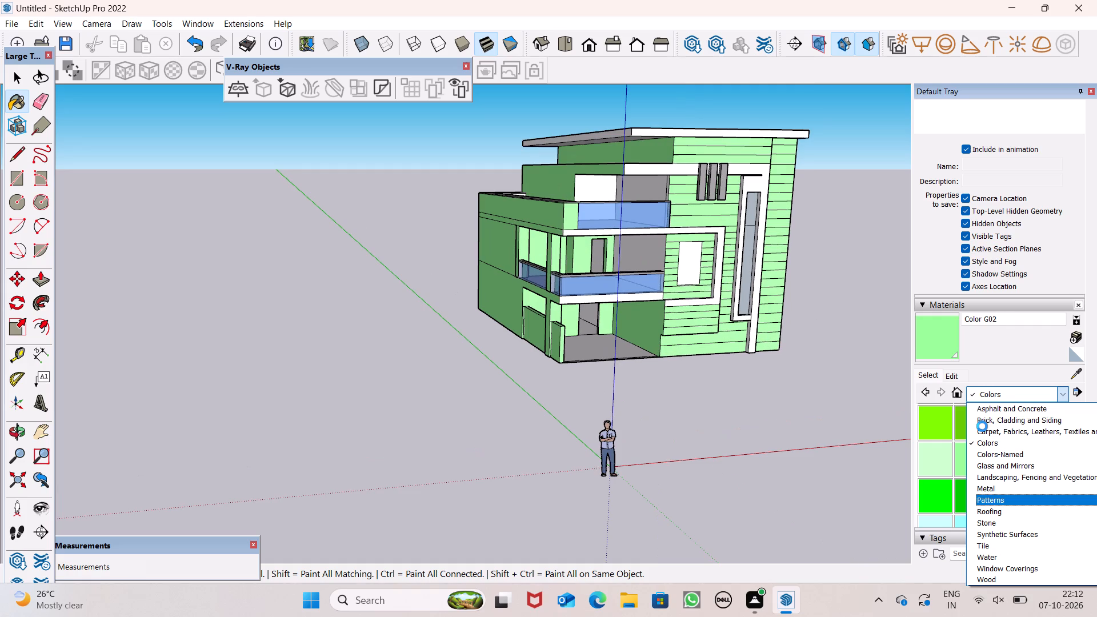
click(982, 503)
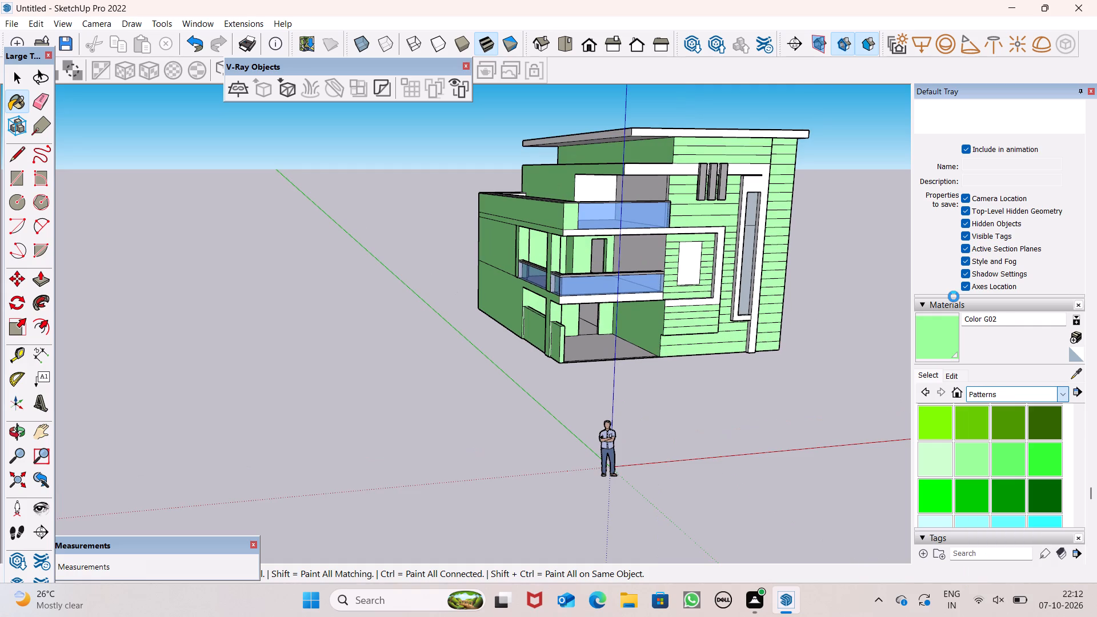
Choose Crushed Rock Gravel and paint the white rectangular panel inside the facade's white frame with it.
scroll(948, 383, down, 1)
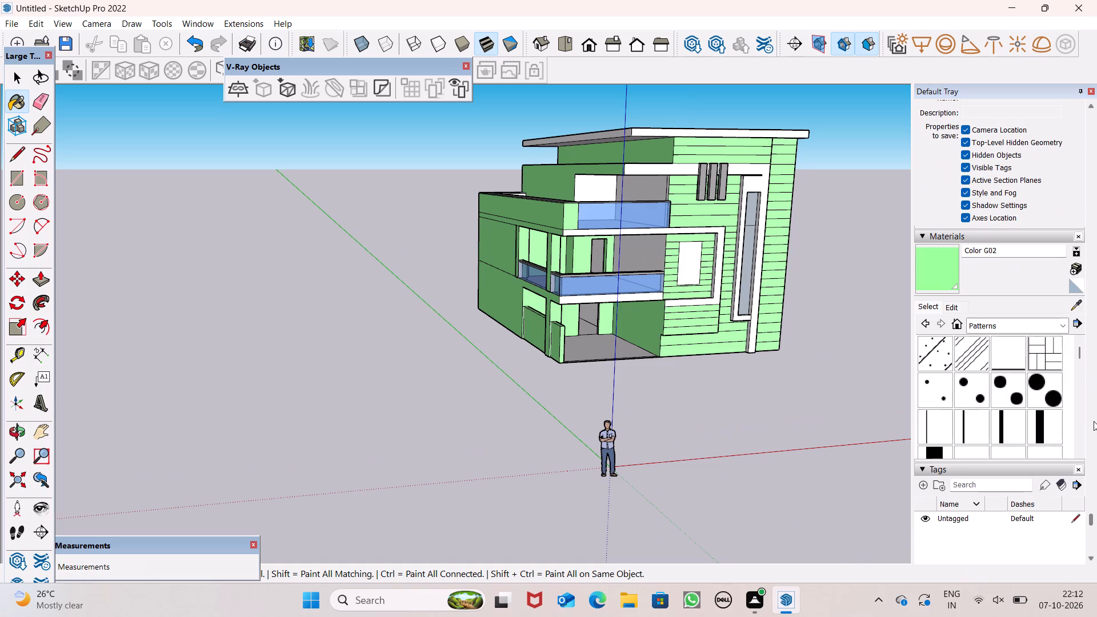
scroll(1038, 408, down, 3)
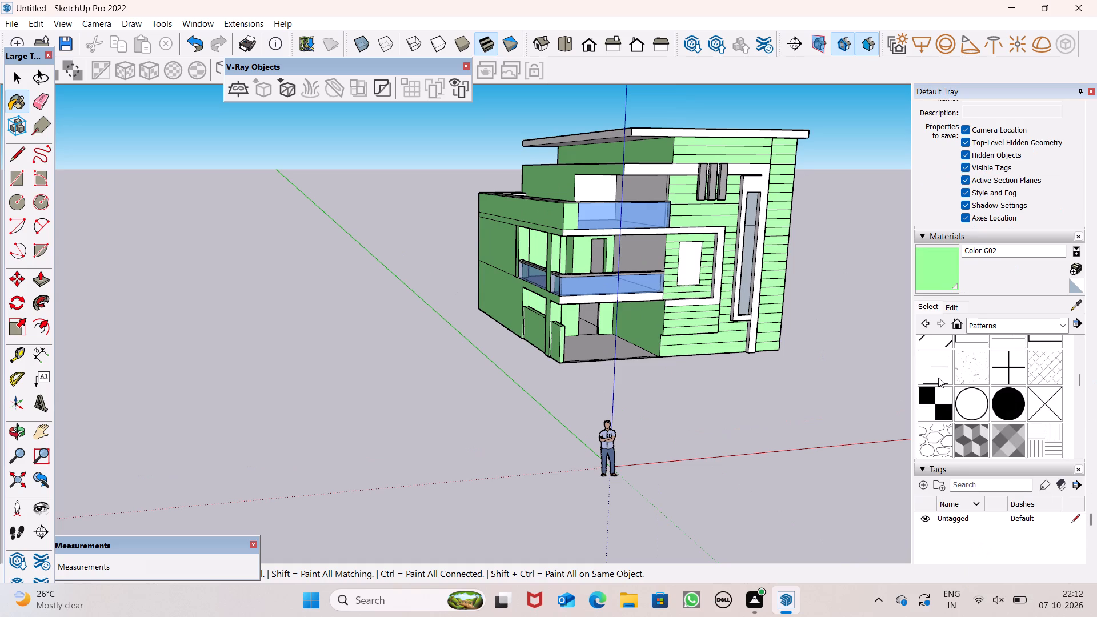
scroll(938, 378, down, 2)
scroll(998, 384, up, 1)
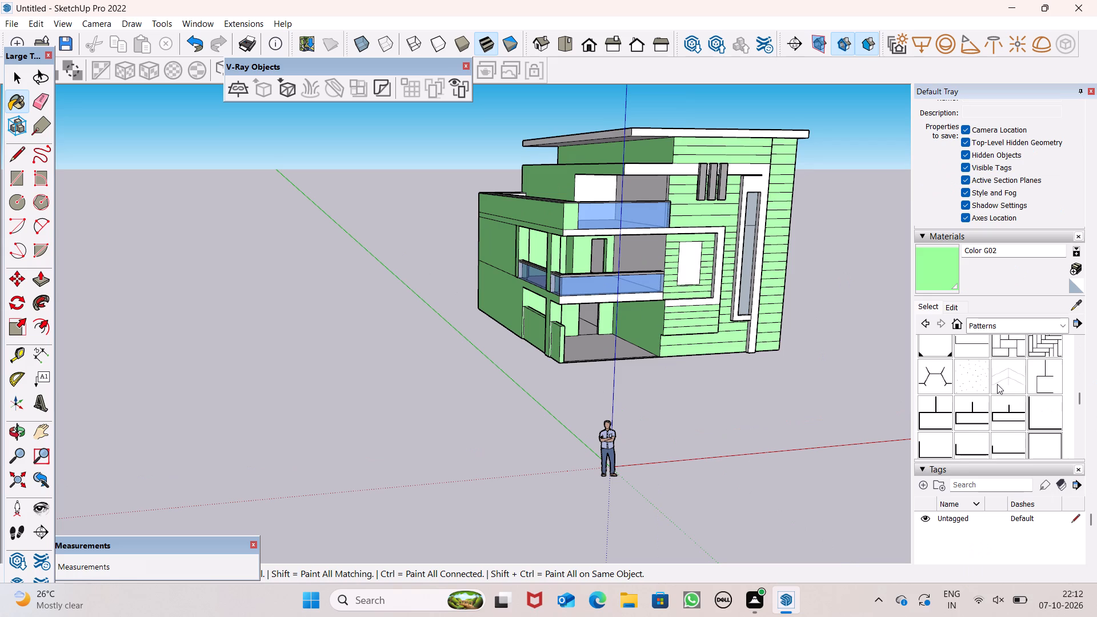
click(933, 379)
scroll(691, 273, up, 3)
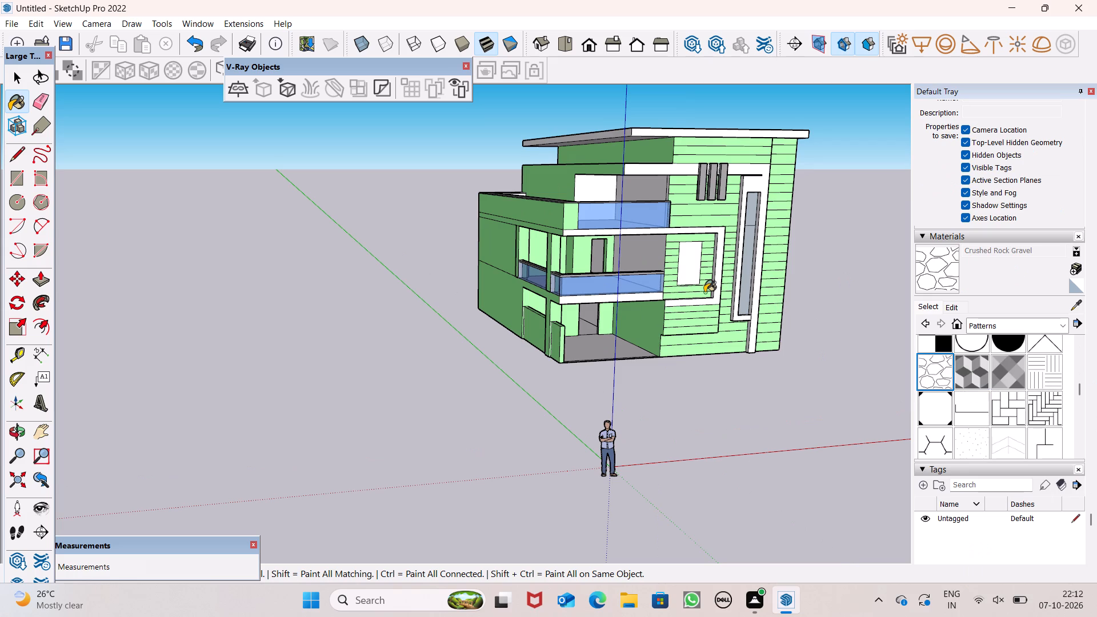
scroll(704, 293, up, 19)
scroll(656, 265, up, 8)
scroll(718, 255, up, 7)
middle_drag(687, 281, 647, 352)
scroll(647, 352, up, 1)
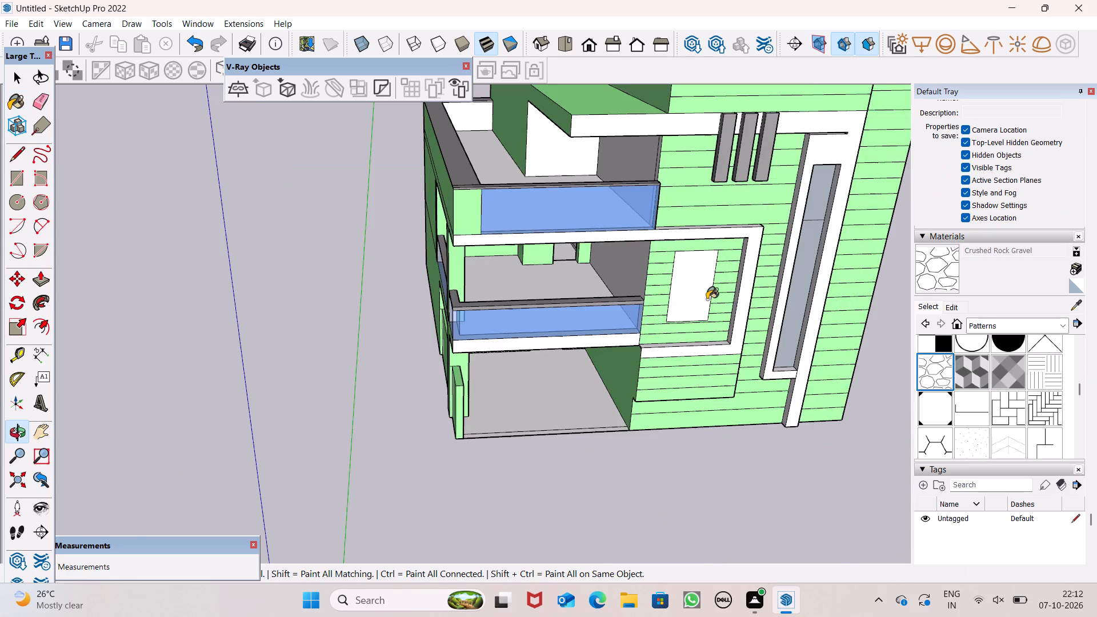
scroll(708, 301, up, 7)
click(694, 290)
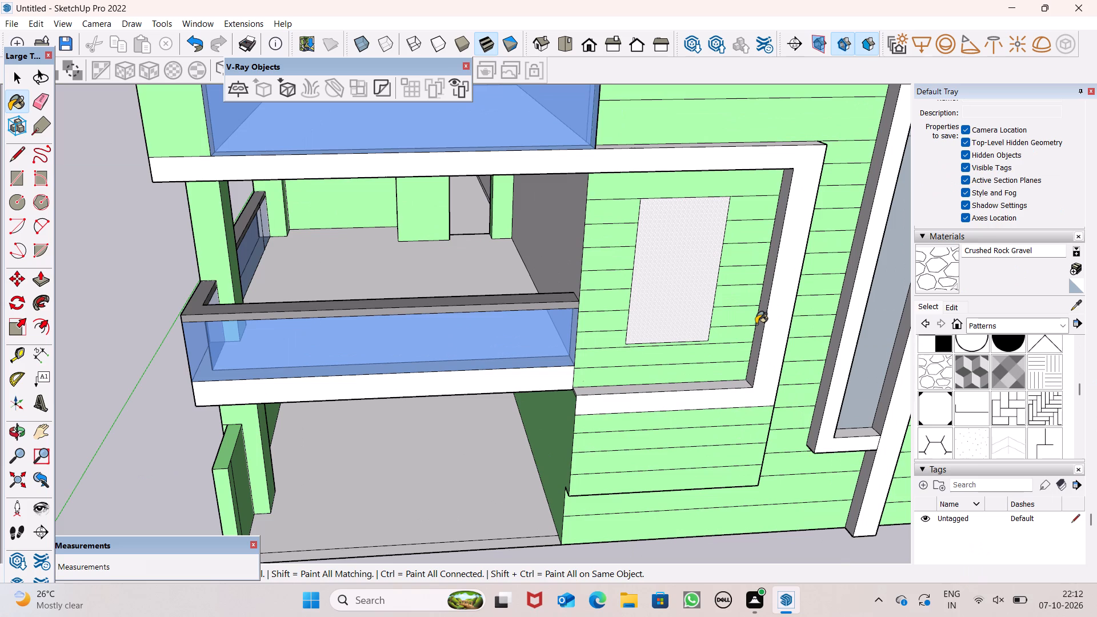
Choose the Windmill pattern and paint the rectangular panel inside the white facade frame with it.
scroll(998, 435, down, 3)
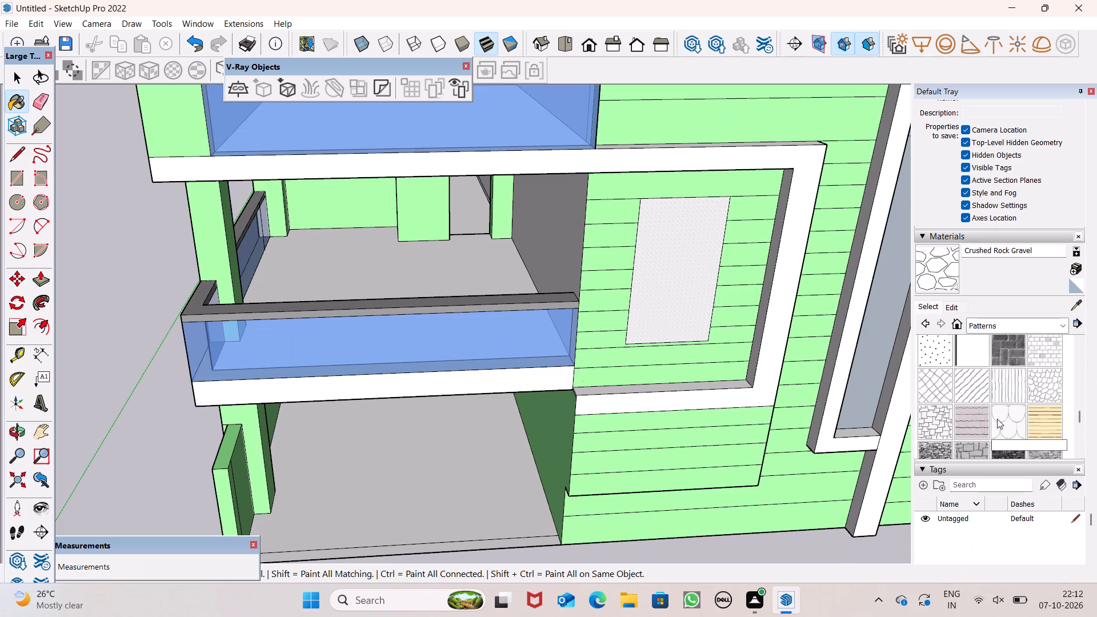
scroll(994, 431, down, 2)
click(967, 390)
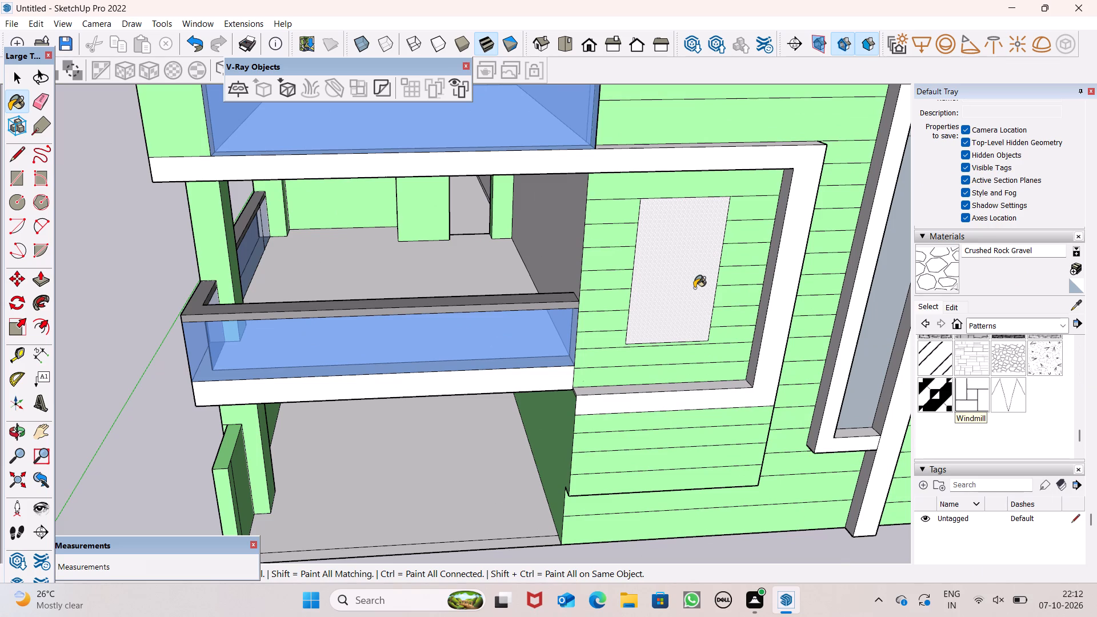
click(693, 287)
Choose the Terrazzo pattern and paint the rectangular panel inside the white facade frame with it.
middle_drag(714, 310, 994, 396)
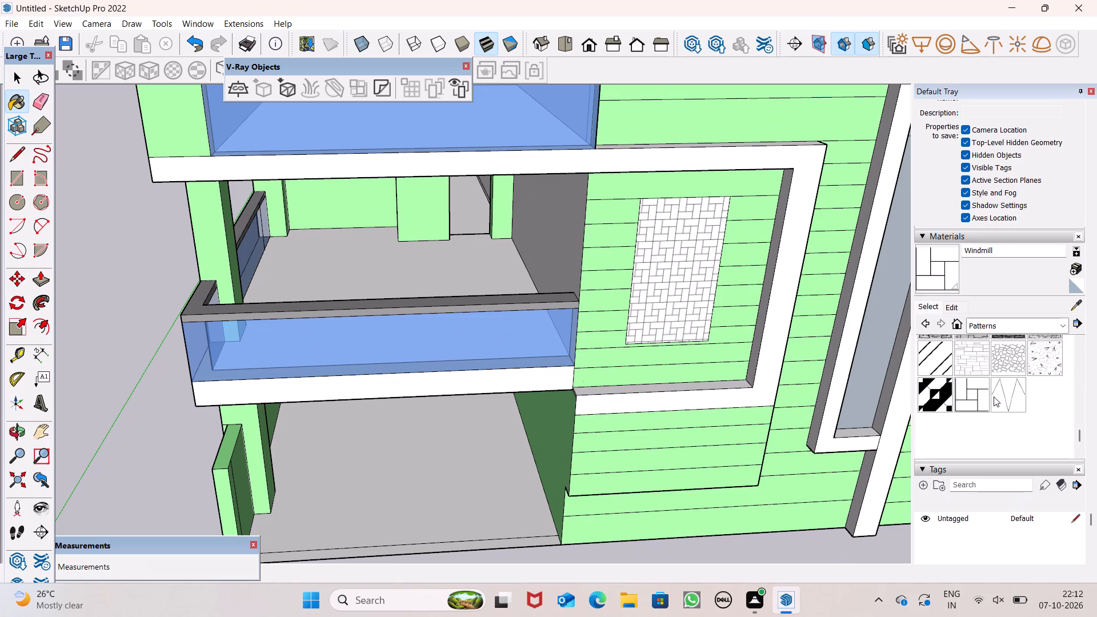
middle_drag(994, 396, 712, 355)
scroll(993, 396, up, 2)
scroll(1023, 397, down, 2)
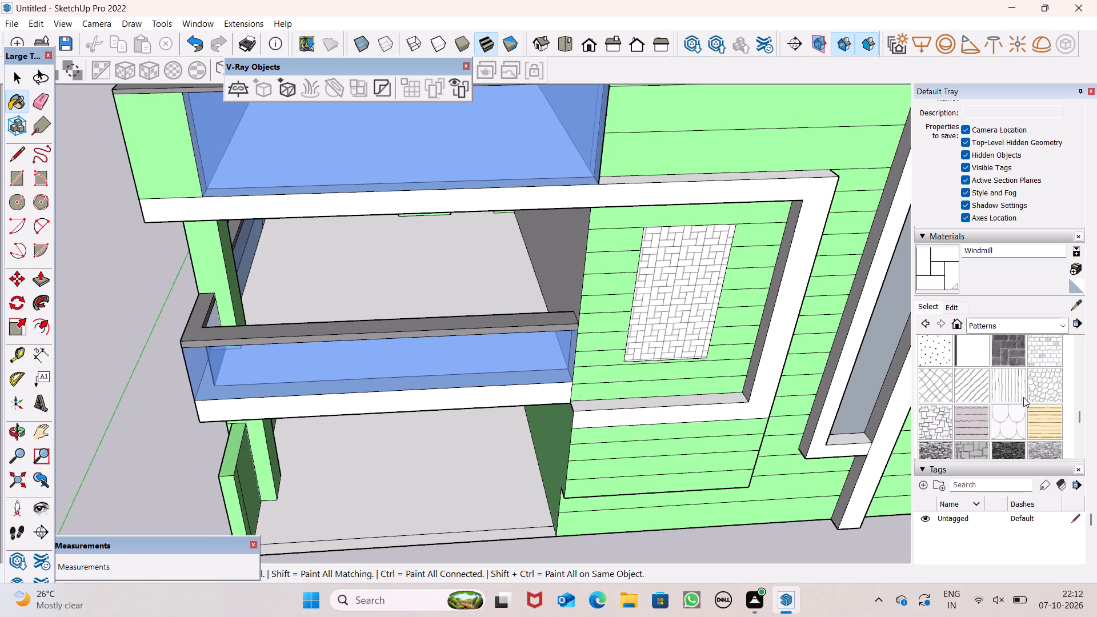
click(1042, 361)
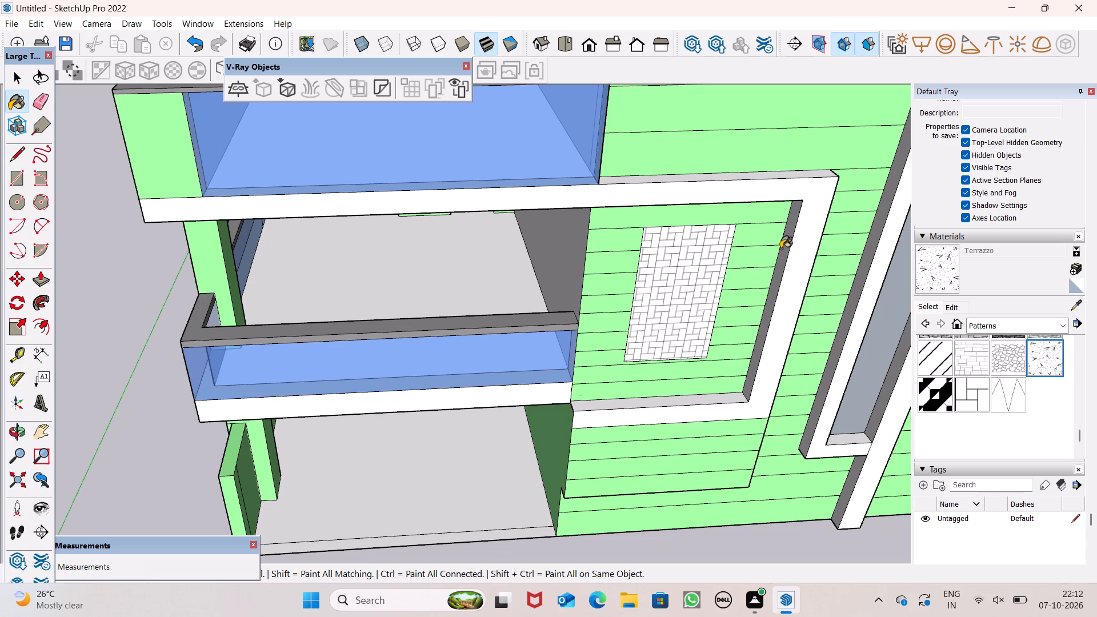
click(688, 274)
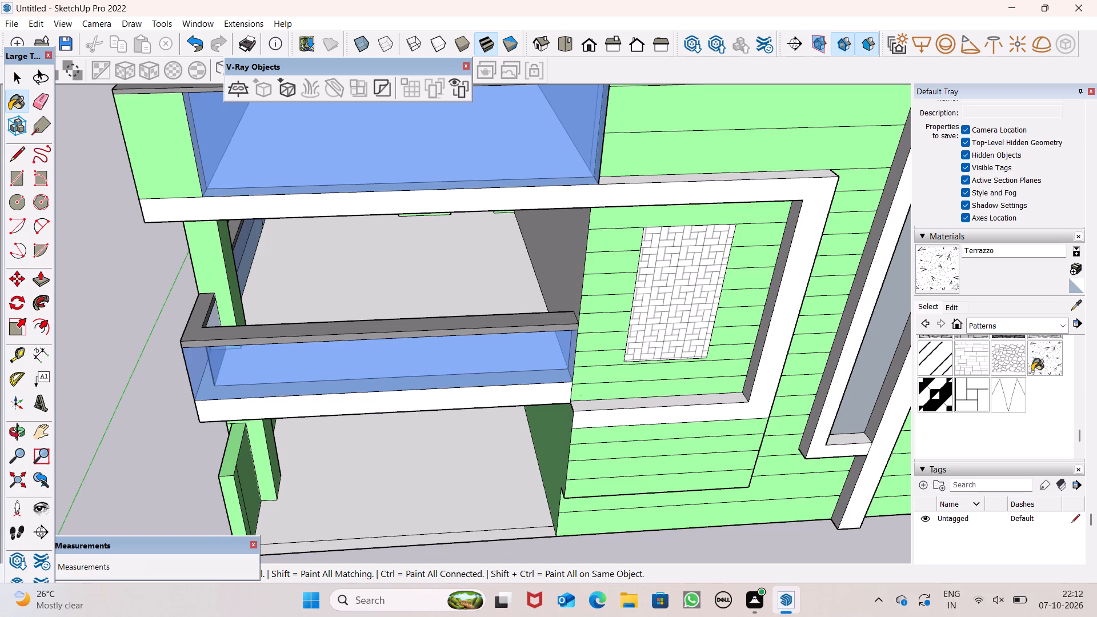
click(1038, 370)
click(1036, 363)
key(space)
key(space)
click(1042, 364)
Examine the Terrazzo panel up close and together with the surrounding front facade.
scroll(666, 308, down, 2)
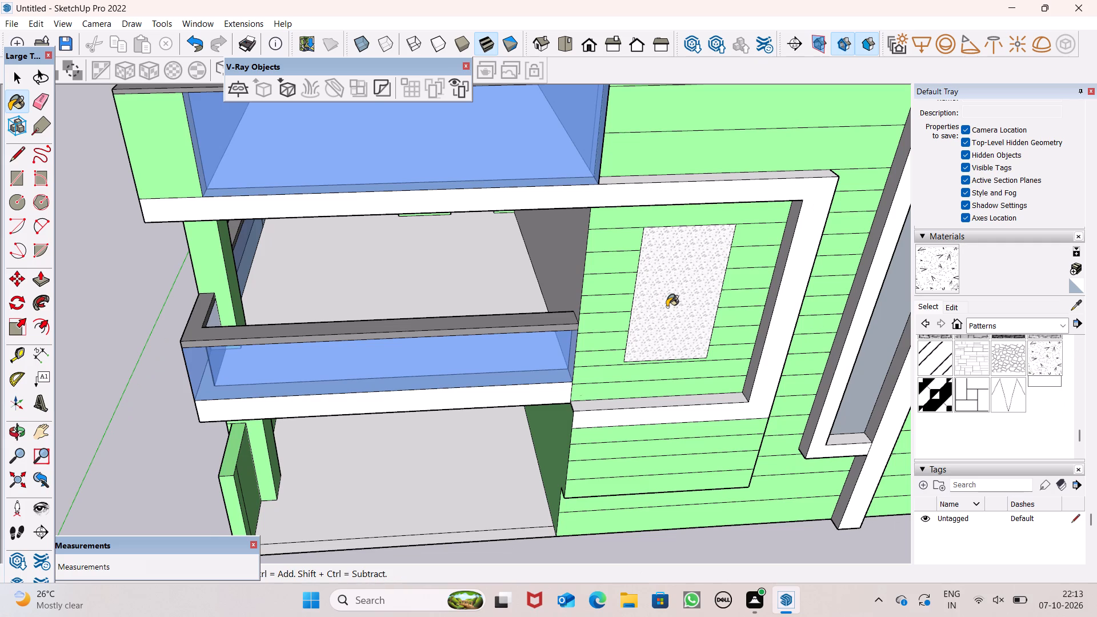
scroll(667, 307, down, 2)
scroll(635, 327, up, 1)
scroll(635, 327, down, 5)
middle_drag(731, 339, 656, 258)
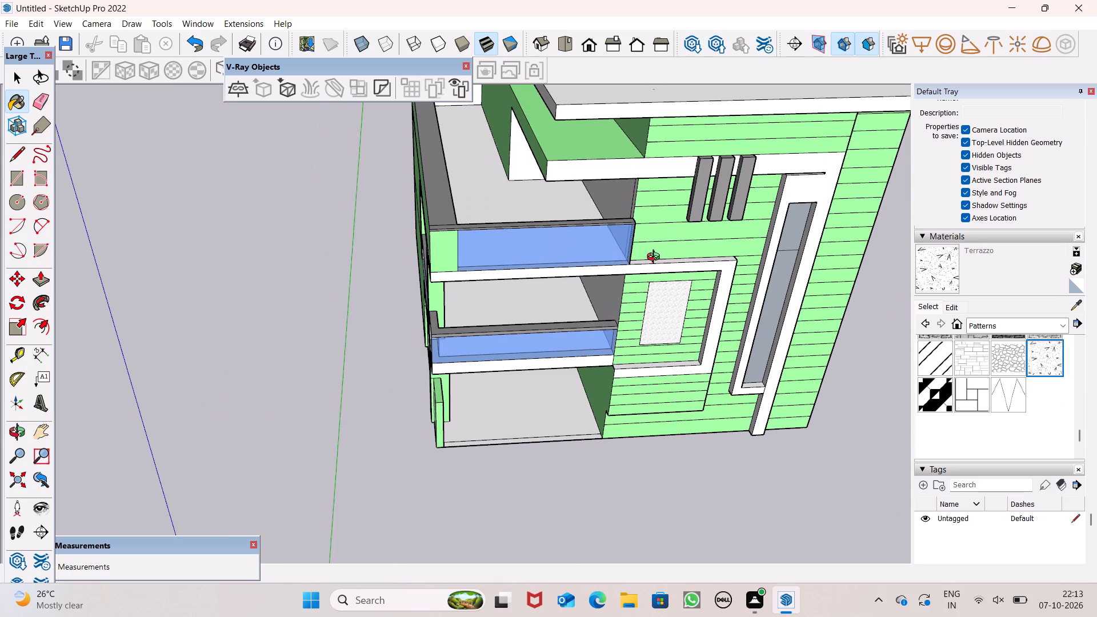
middle_drag(656, 258, 637, 260)
scroll(681, 311, up, 13)
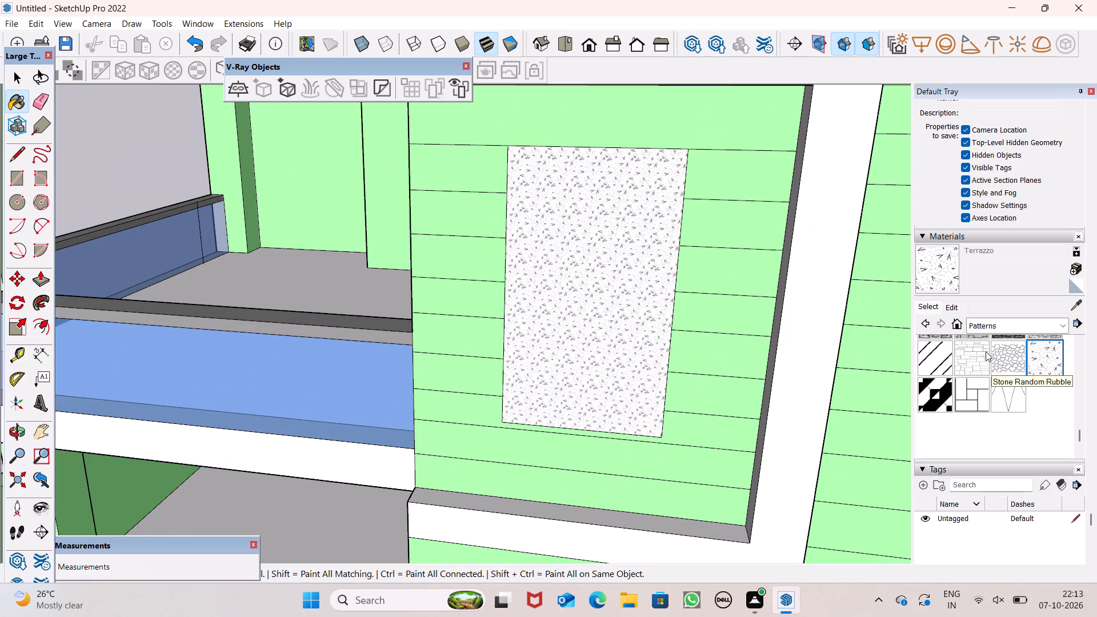
key(space)
key(space)
scroll(630, 206, down, 2)
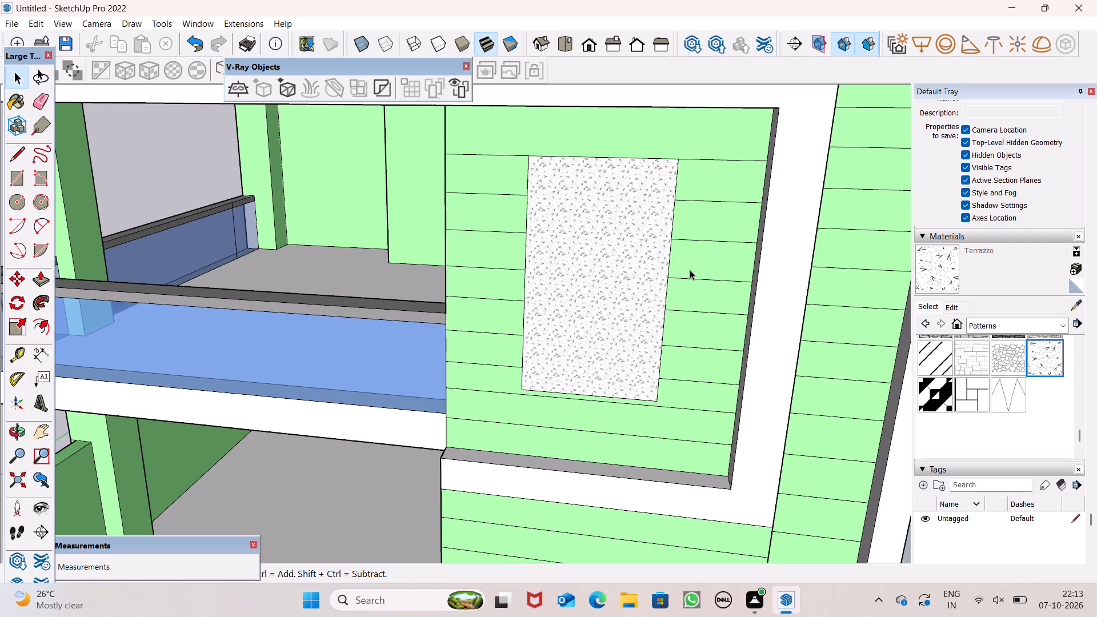
scroll(290, 169, down, 1)
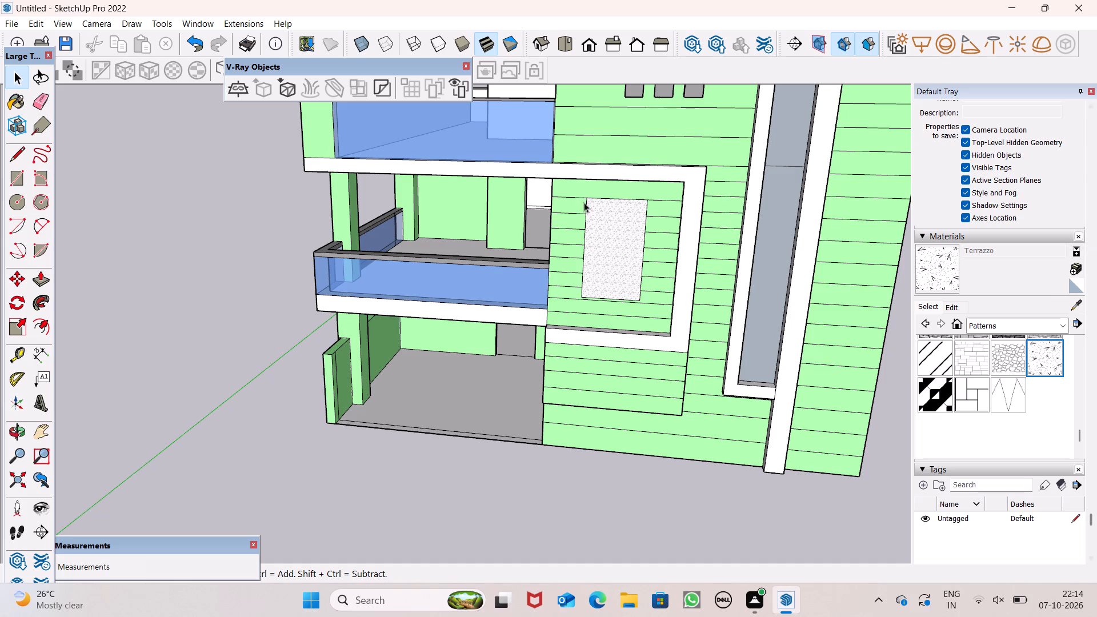
Examine the whole house from several angles, covering the front facade, balconies and Terrazzo panel.
scroll(592, 241, down, 6)
middle_drag(612, 265, 703, 340)
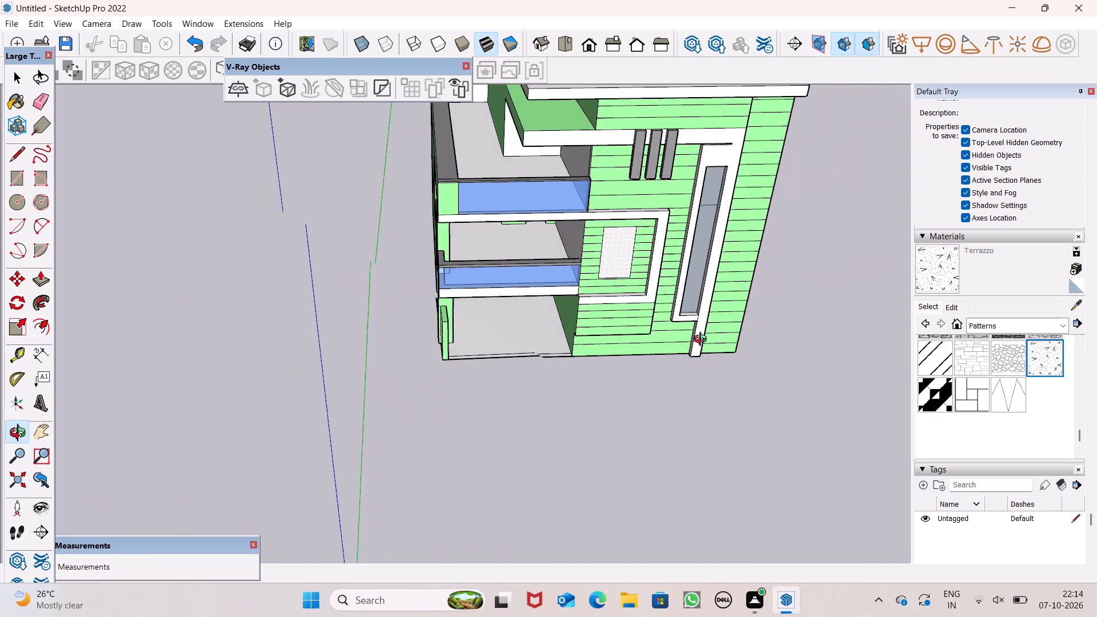
middle_drag(703, 340, 626, 255)
scroll(604, 254, down, 4)
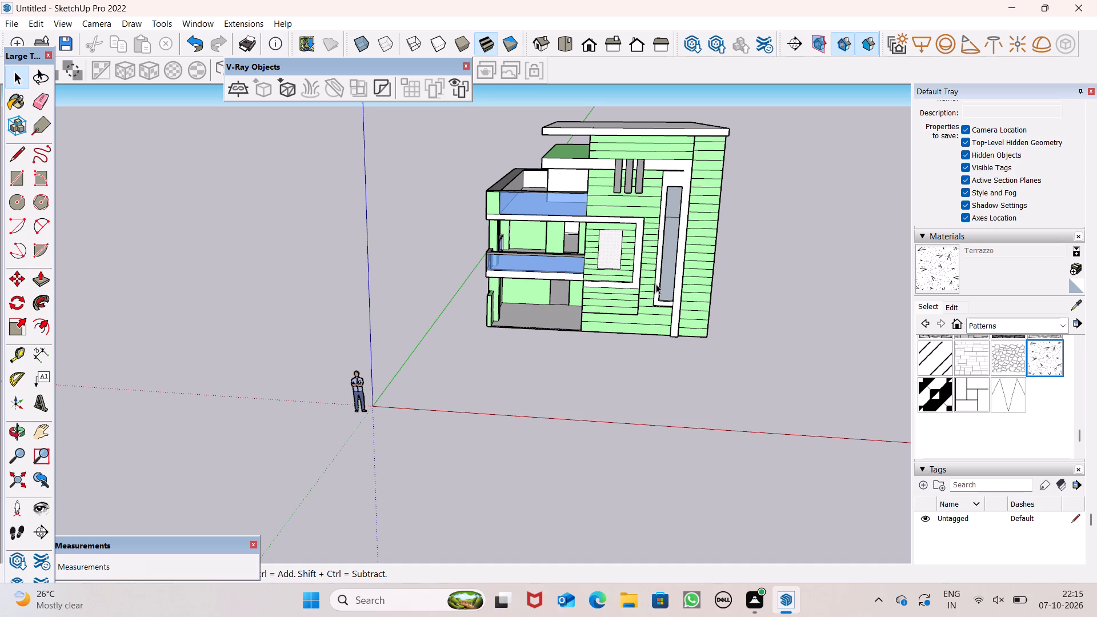
scroll(564, 255, up, 3)
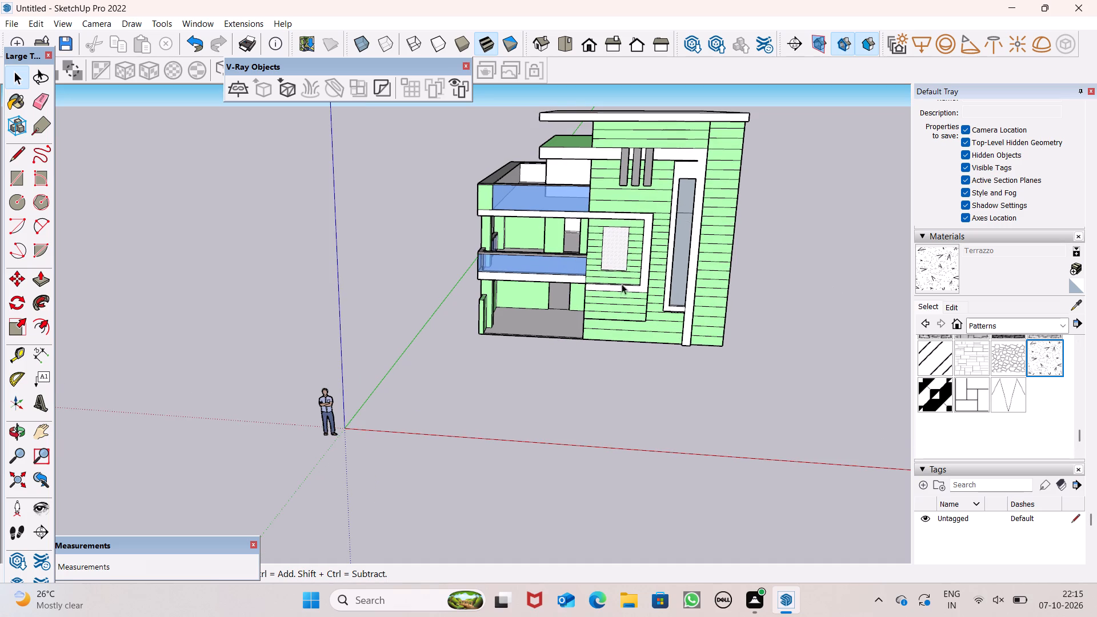
scroll(616, 273, down, 4)
middle_drag(612, 283, 652, 281)
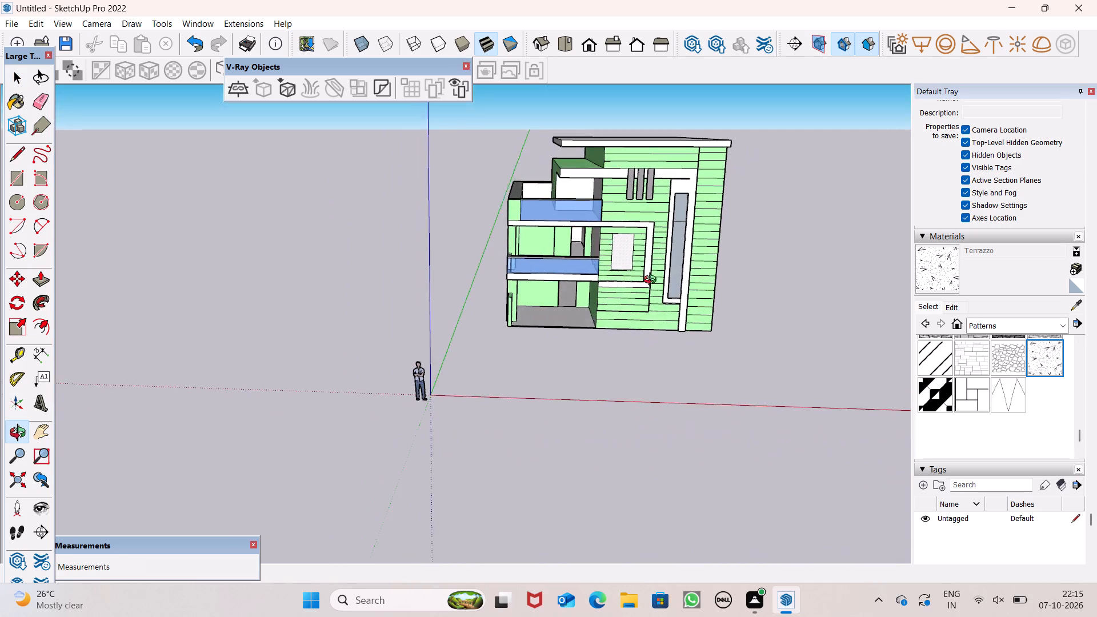
middle_drag(652, 281, 718, 302)
scroll(576, 221, up, 6)
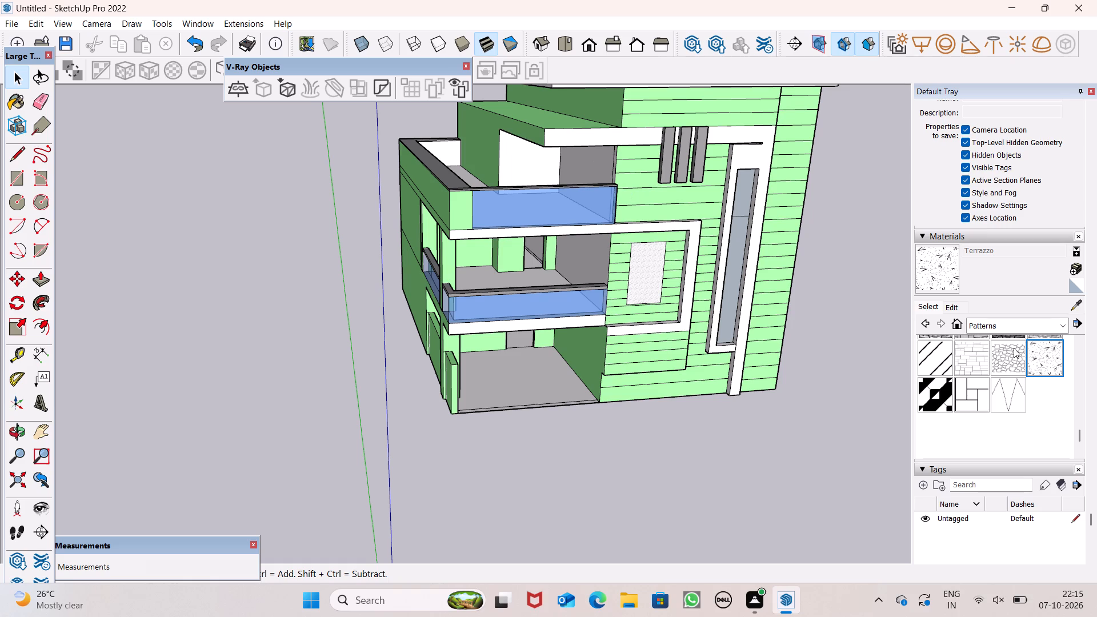
Choose Color G02 from the Colors collection and paint the upper terrace's white back wall and rear parapet with it.
click(1047, 325)
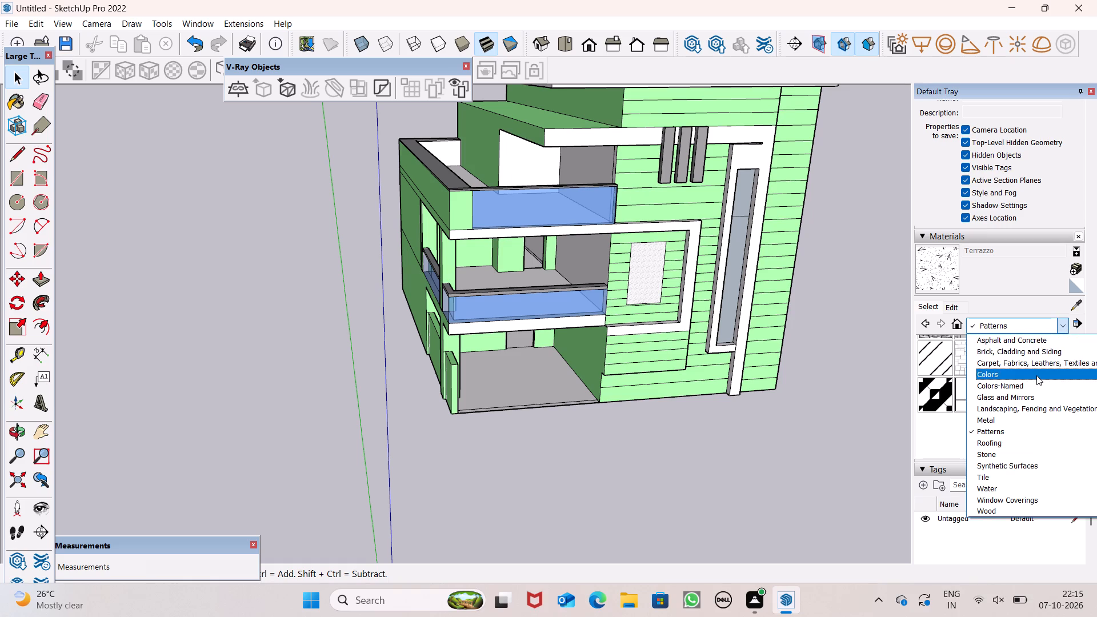
click(1036, 375)
scroll(967, 371, down, 5)
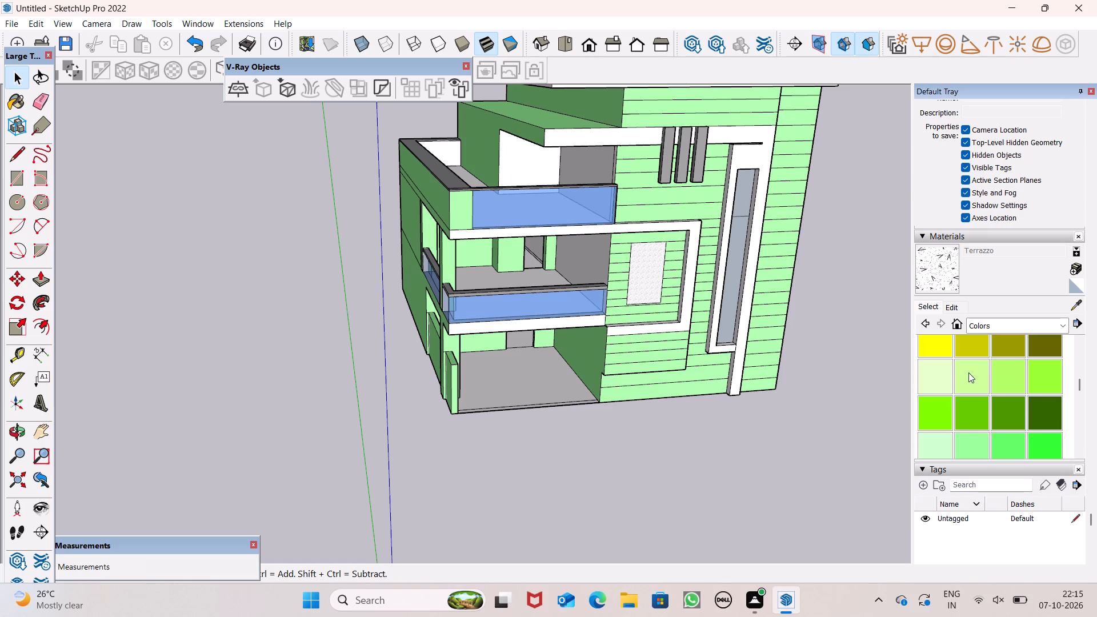
click(970, 444)
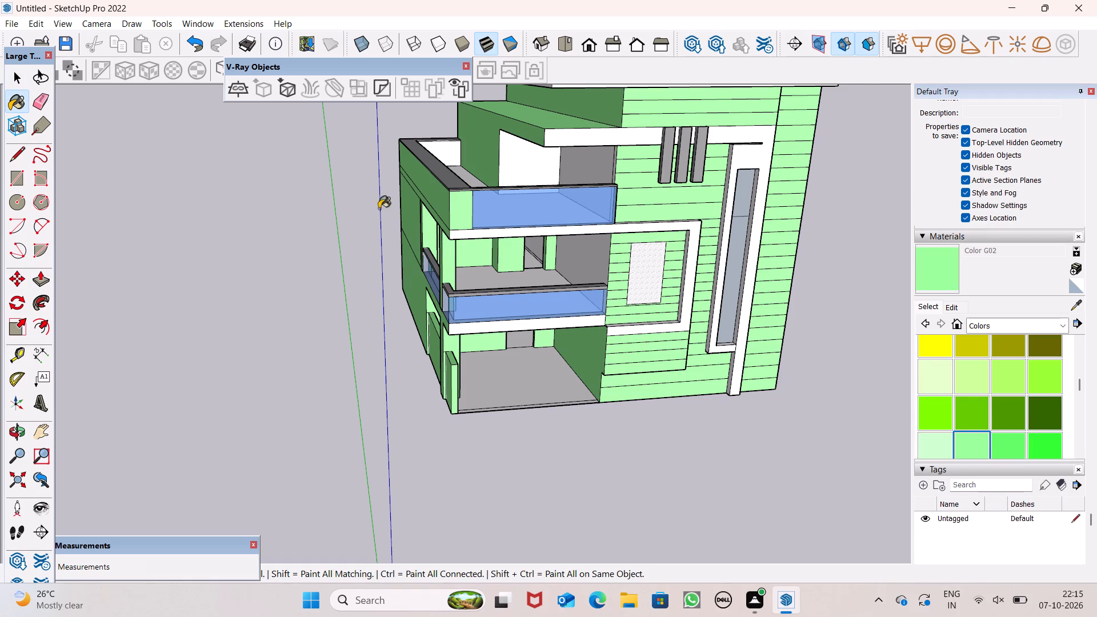
scroll(488, 174, up, 2)
scroll(498, 168, down, 1)
scroll(501, 167, up, 2)
click(513, 158)
scroll(427, 143, up, 6)
click(425, 145)
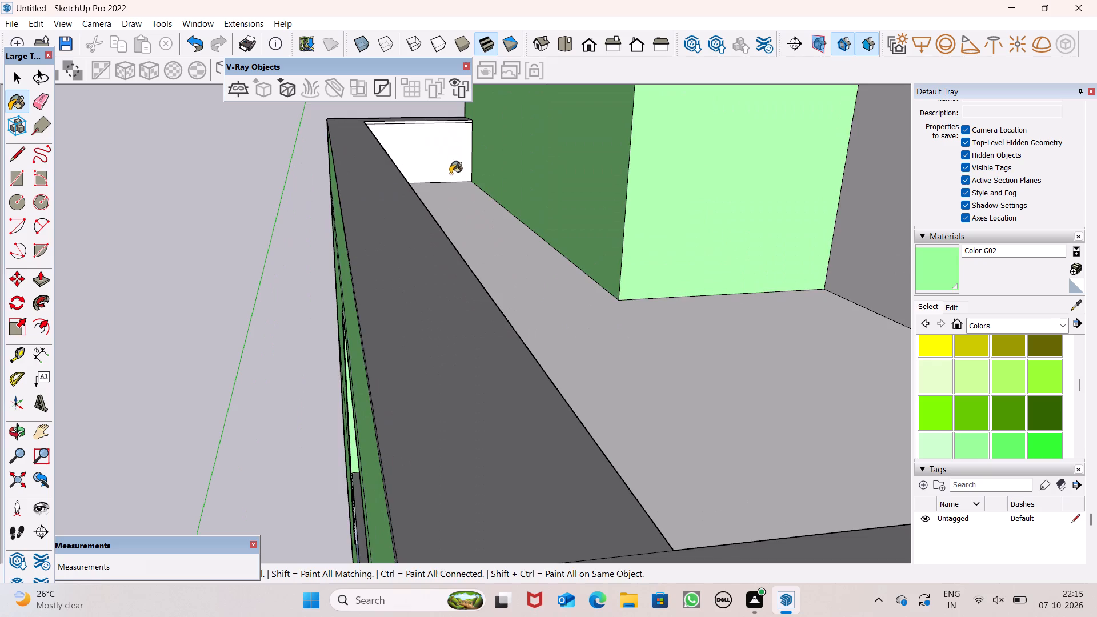
middle_drag(459, 193, 382, 222)
click(376, 214)
Paint the unpainted side wall of the upper terrace and its narrow end strip beside the facade with Color G02.
scroll(442, 196, down, 6)
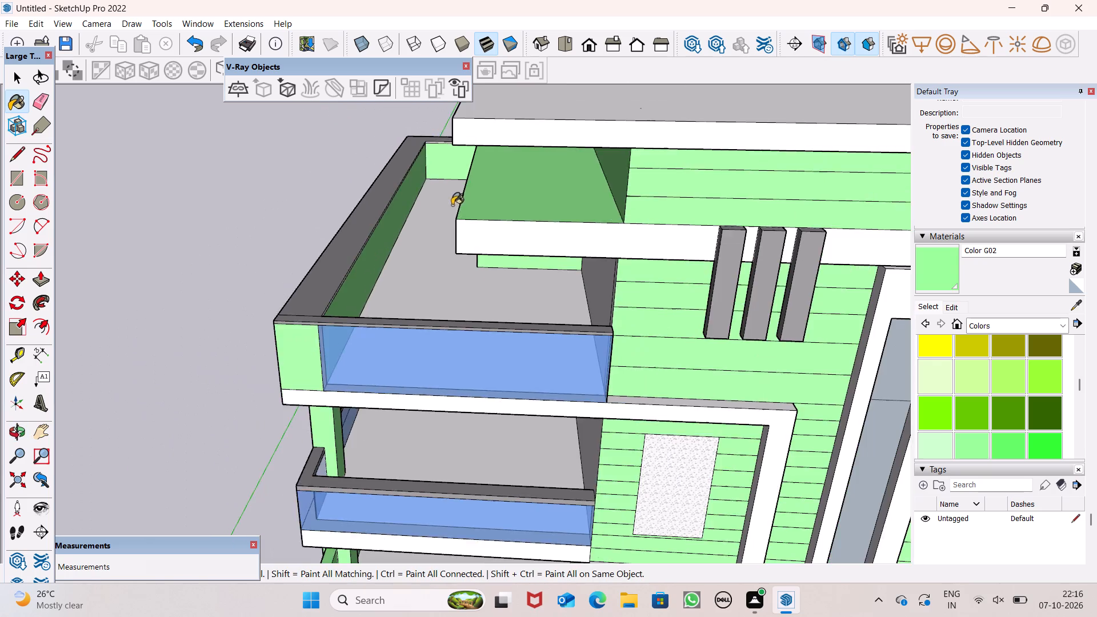
middle_drag(455, 213, 567, 174)
middle_drag(568, 281, 671, 298)
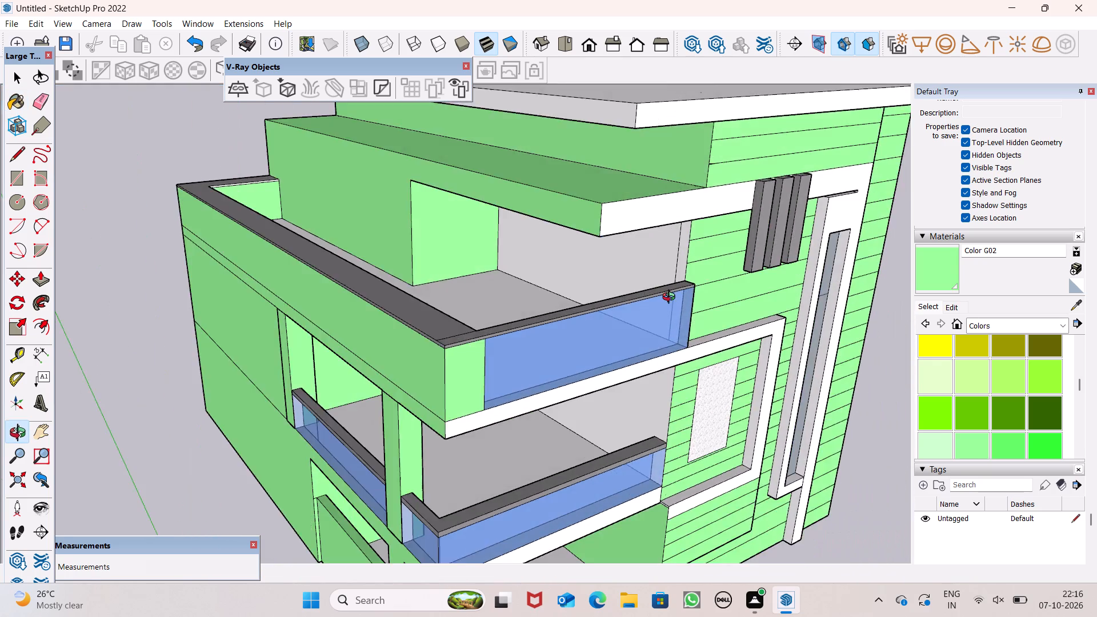
middle_drag(671, 298, 734, 259)
click(636, 243)
scroll(683, 243, up, 5)
click(688, 236)
scroll(686, 232, down, 4)
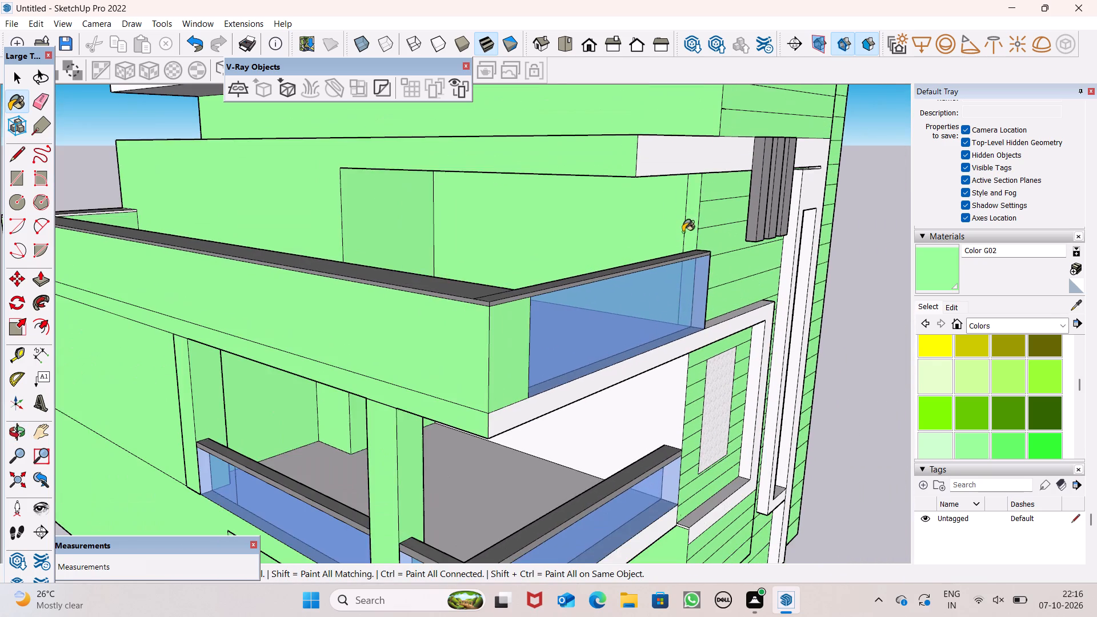
Paint the unpainted side wall of the middle-floor balcony next to the Terrazzo facade section with Color G02.
scroll(679, 232, down, 4)
scroll(497, 210, down, 4)
middle_drag(526, 262, 361, 206)
scroll(502, 310, up, 5)
click(555, 285)
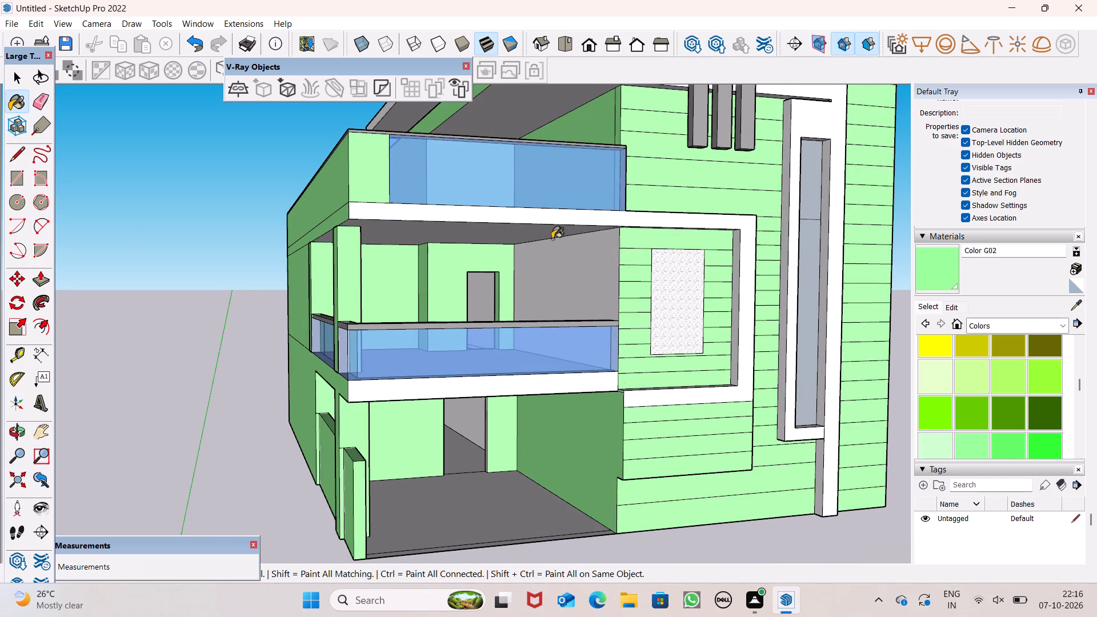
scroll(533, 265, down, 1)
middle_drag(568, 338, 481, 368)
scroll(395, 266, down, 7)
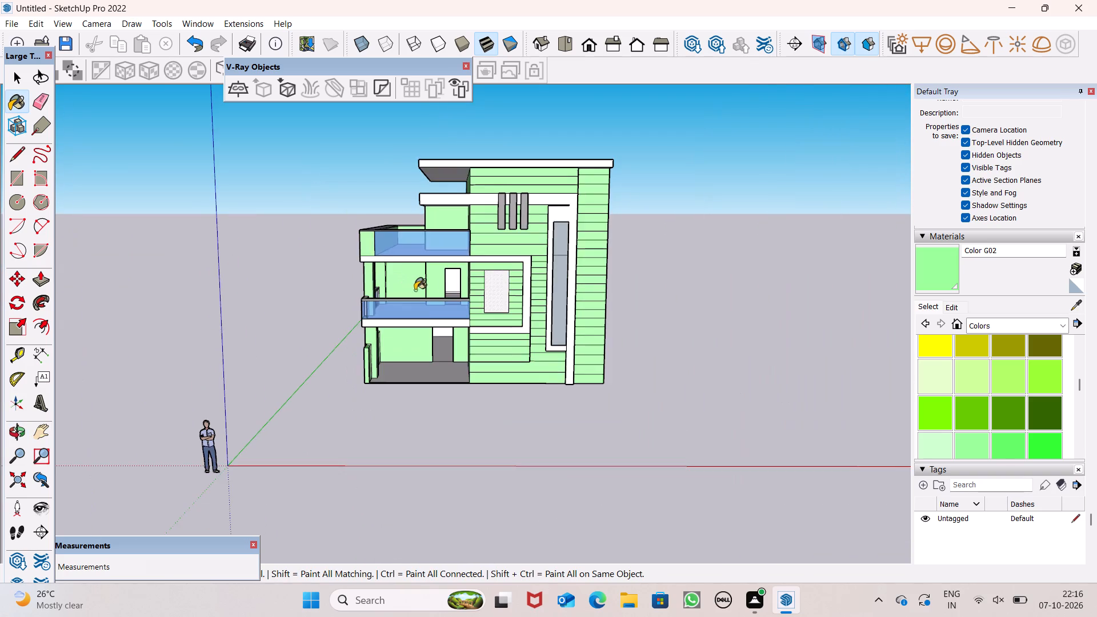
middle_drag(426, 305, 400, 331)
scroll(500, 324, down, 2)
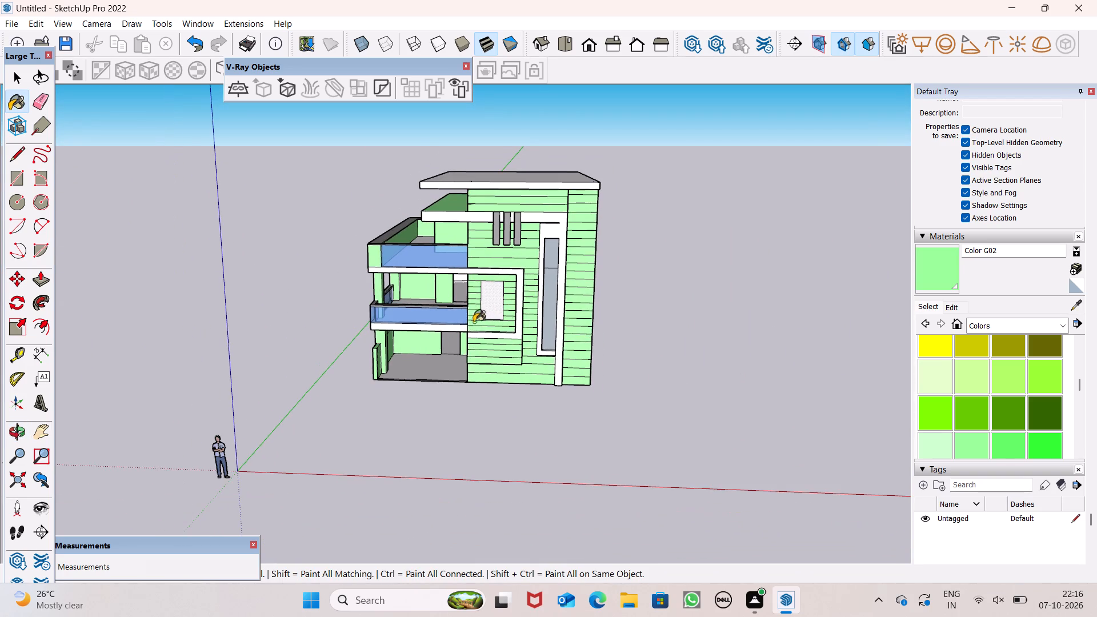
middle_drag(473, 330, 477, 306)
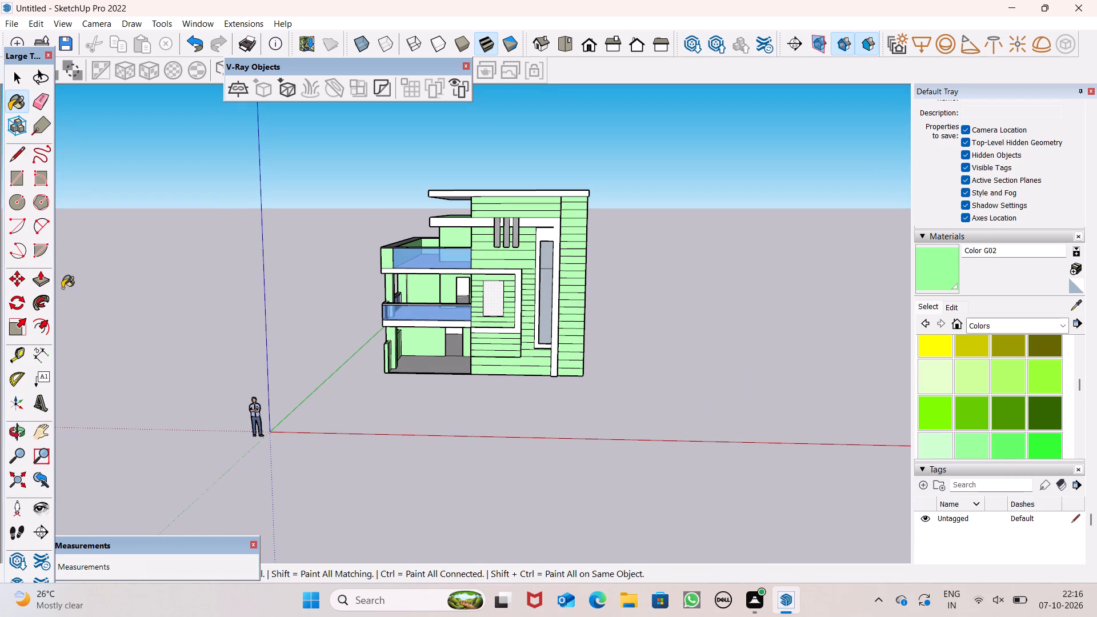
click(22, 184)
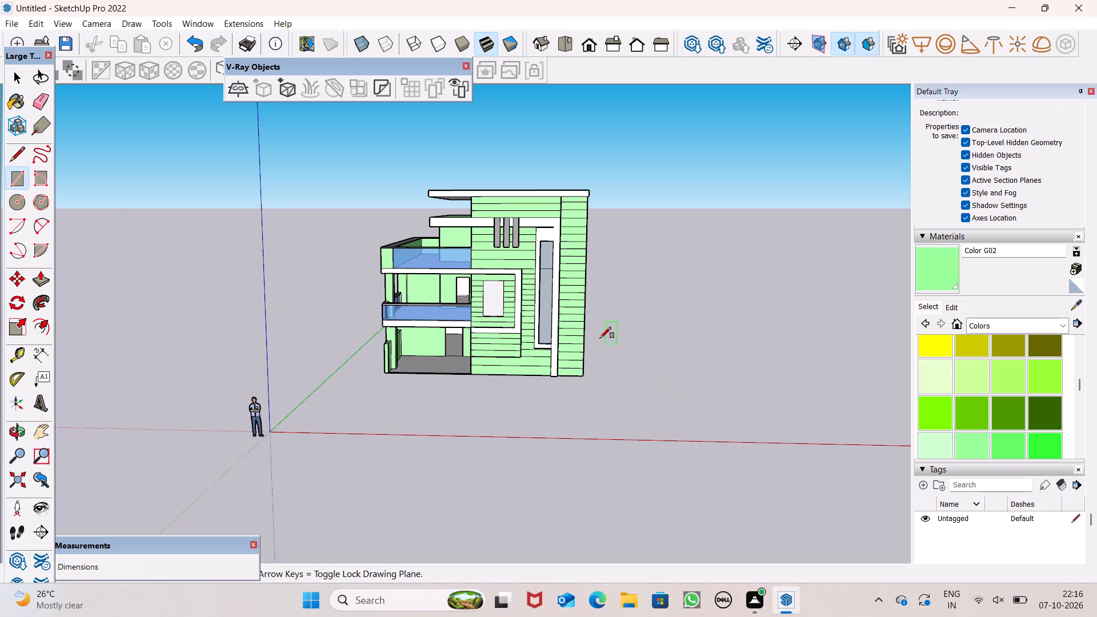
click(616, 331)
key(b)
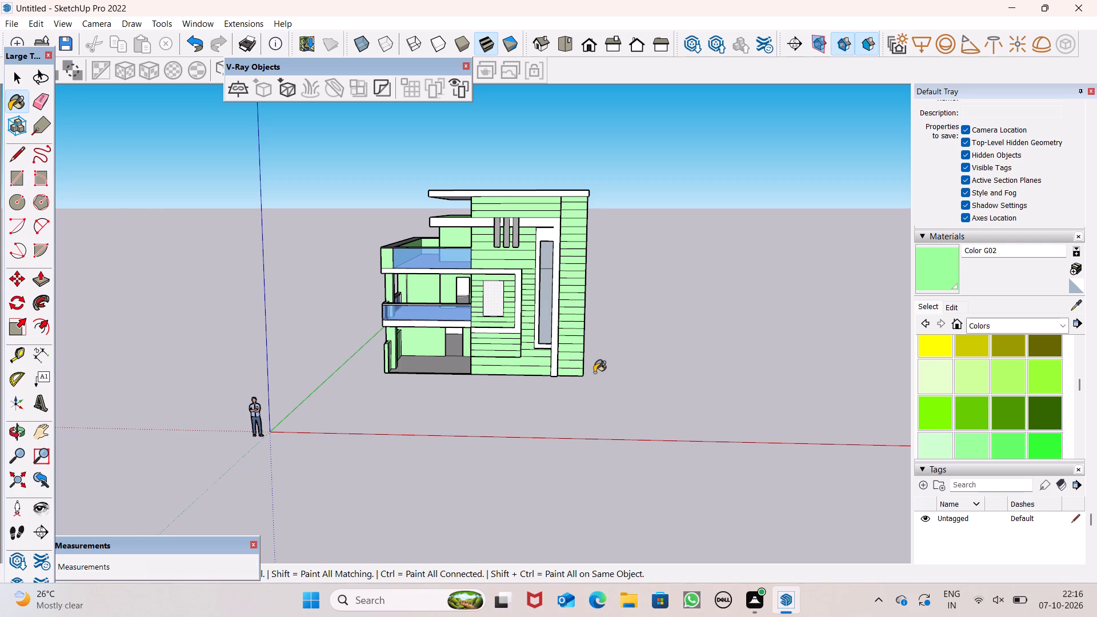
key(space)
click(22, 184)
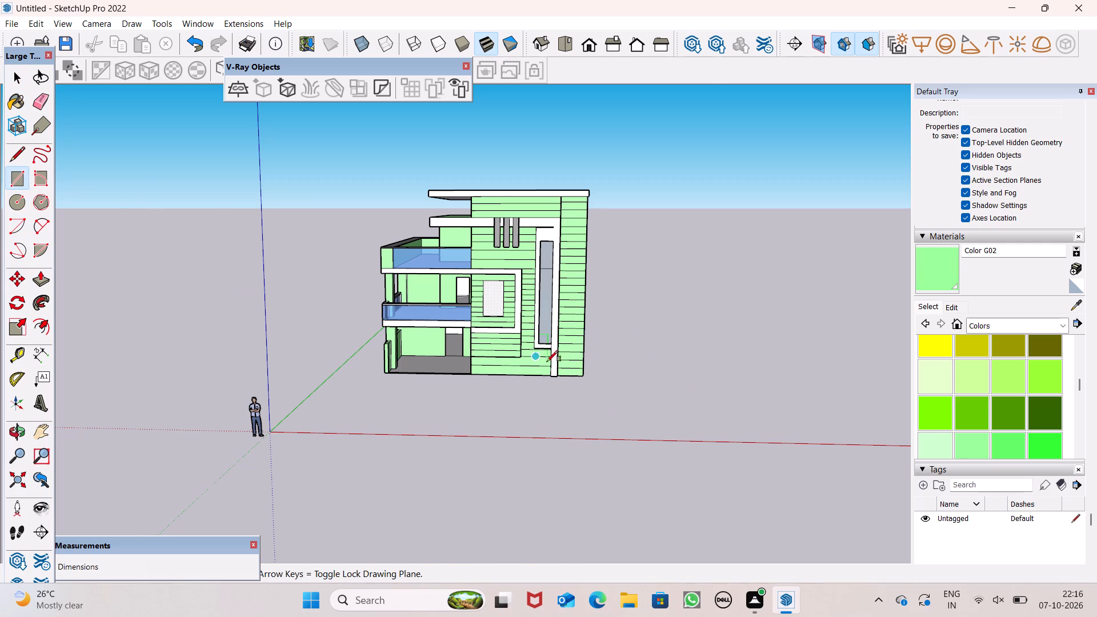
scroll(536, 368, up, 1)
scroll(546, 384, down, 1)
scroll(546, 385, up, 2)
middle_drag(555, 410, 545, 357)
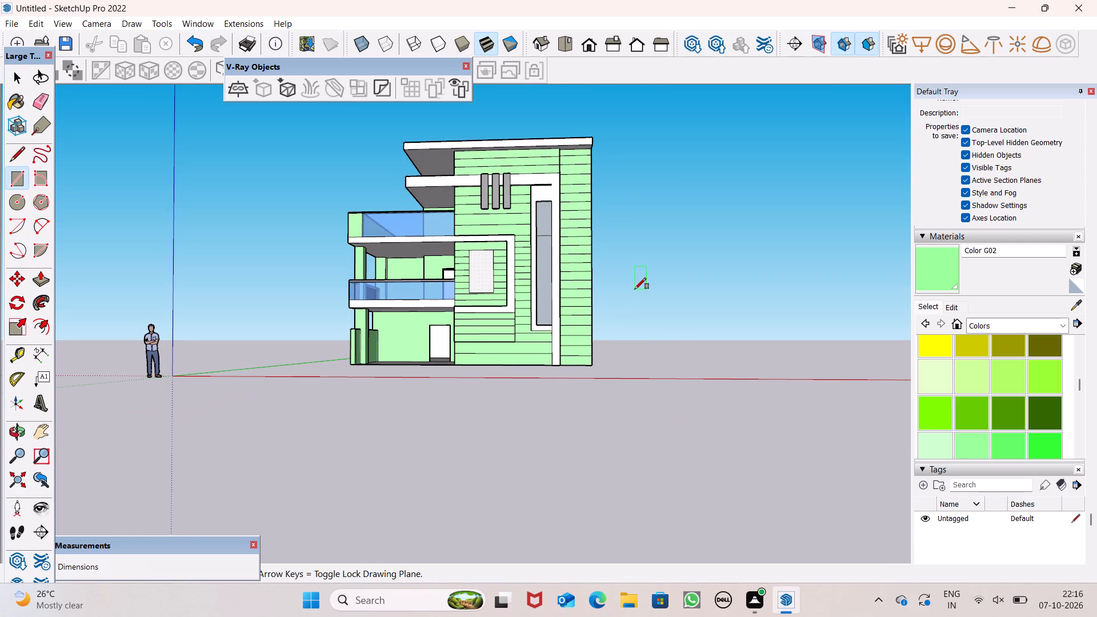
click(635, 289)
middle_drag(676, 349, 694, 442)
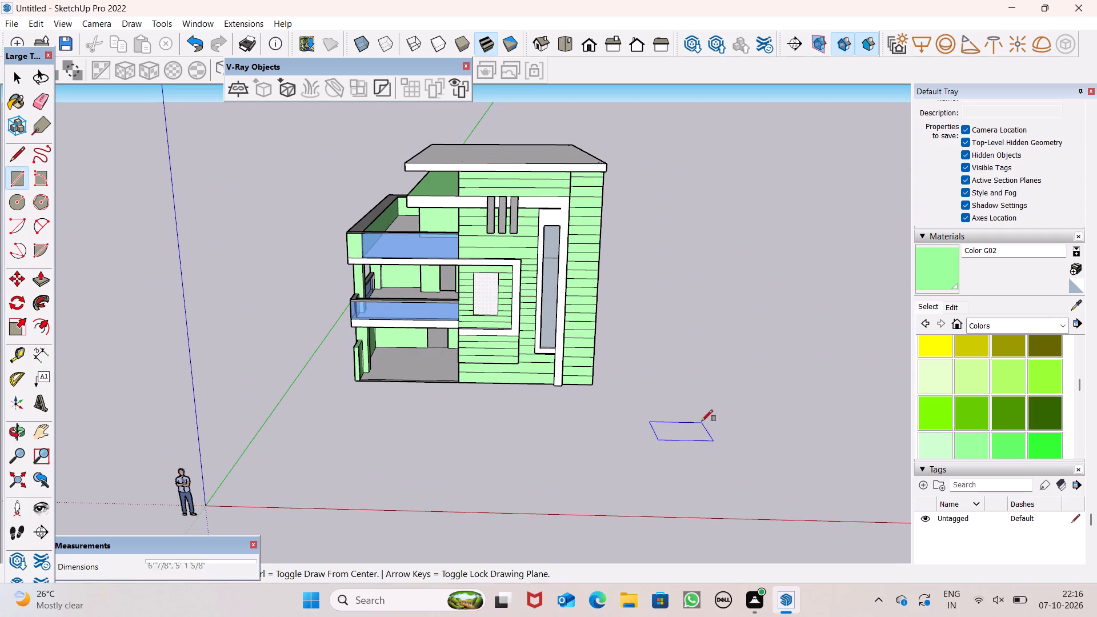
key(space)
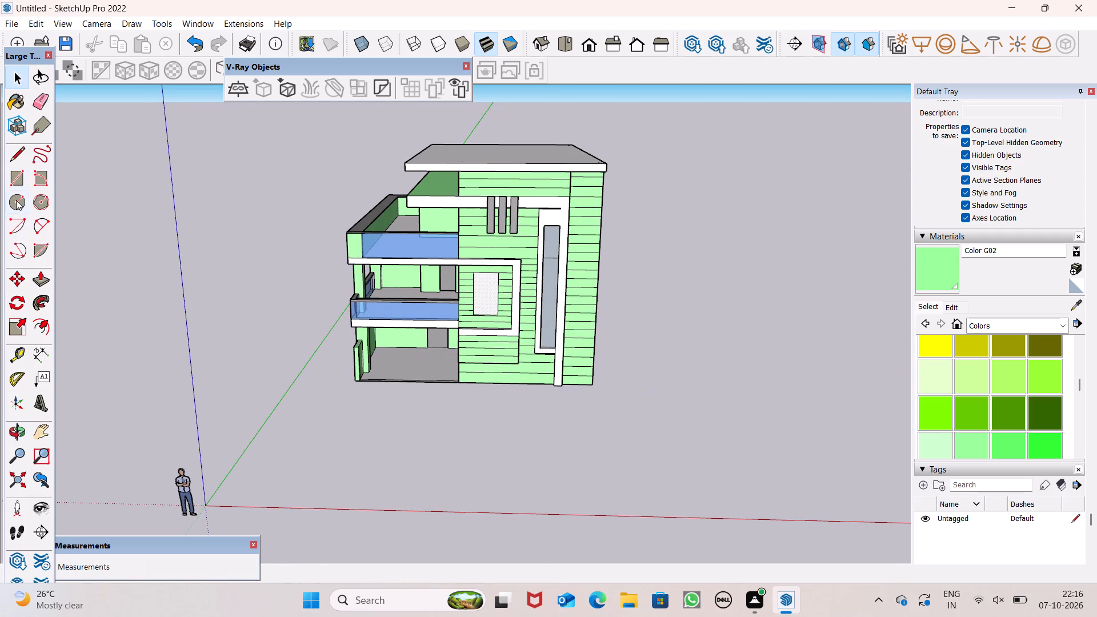
Draw an upright 3' by 7' rectangle in the open space beside the house, parallel to the front facade.
click(17, 182)
middle_drag(387, 408, 347, 301)
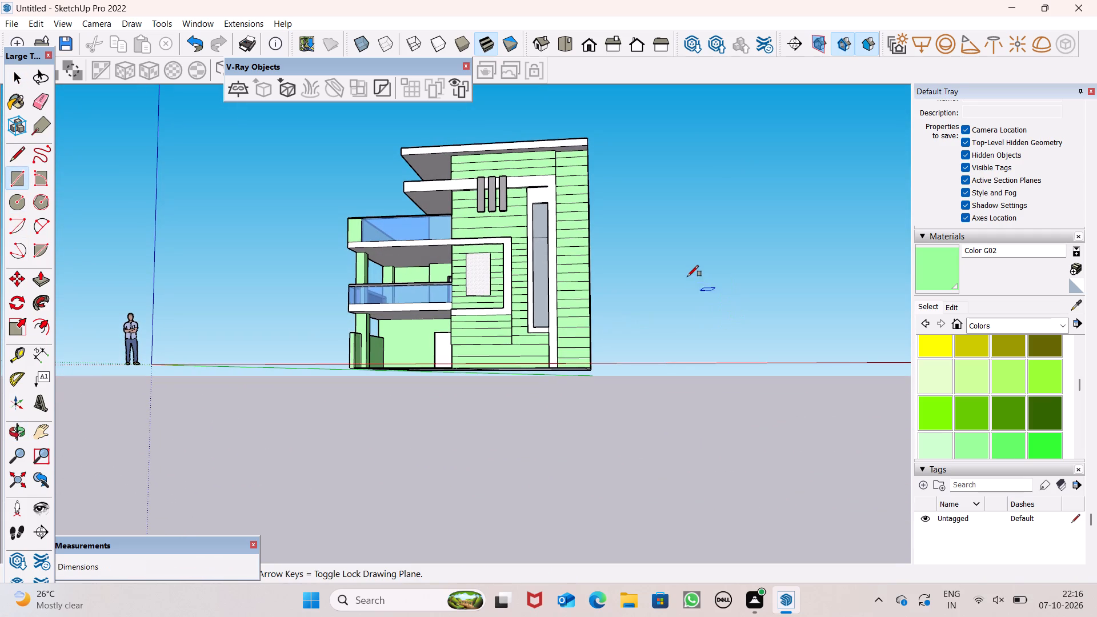
click(666, 313)
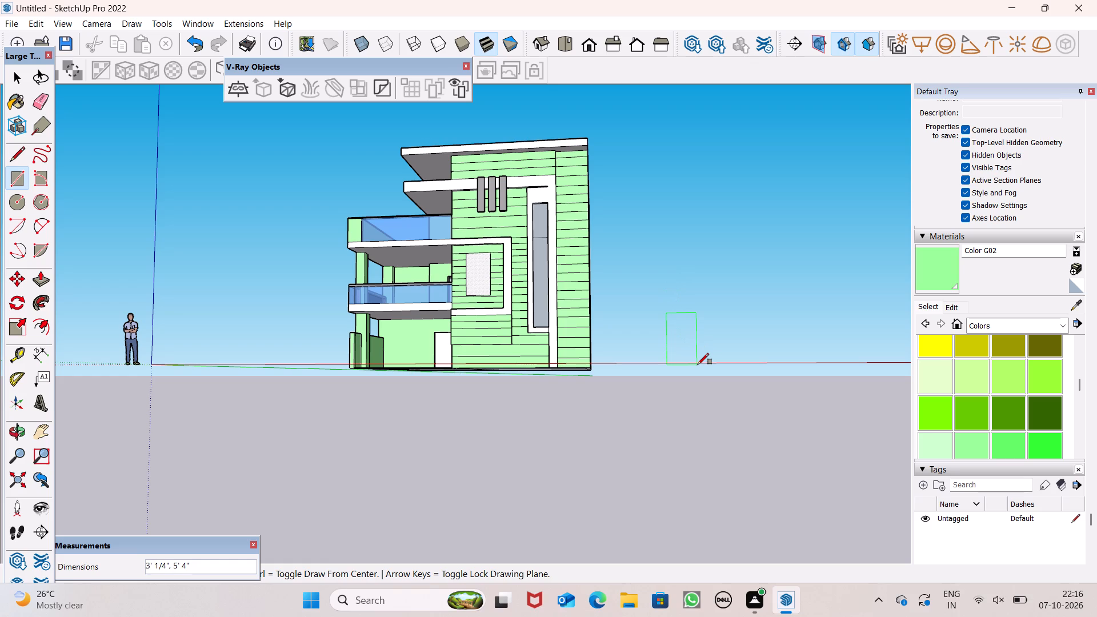
key(3)
text(',7')
key(Return)
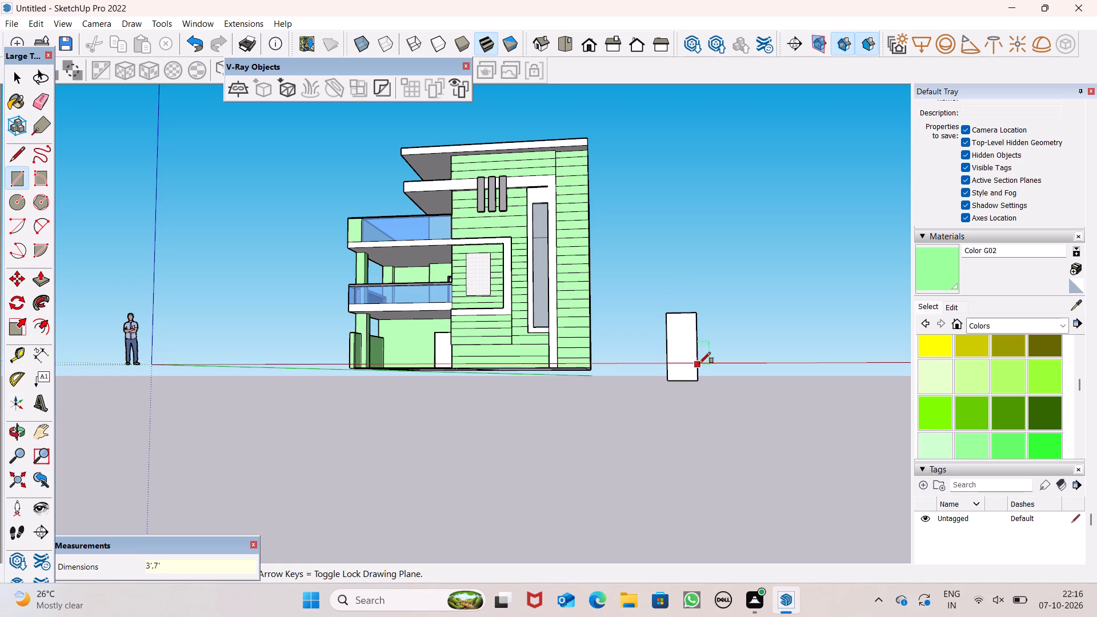
Move the whole 3' by 7' rectangle, face and edges together, freehand a short distance, keeping it clear of the house.
key(space)
scroll(704, 347, up, 6)
middle_drag(695, 331, 715, 386)
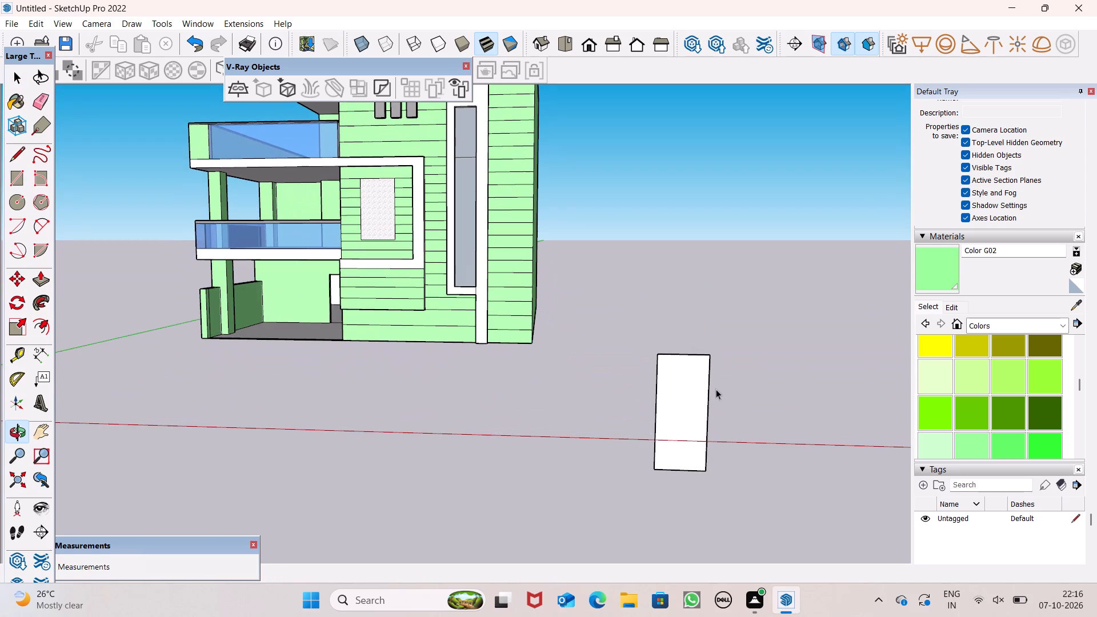
double_click(704, 404)
key(m)
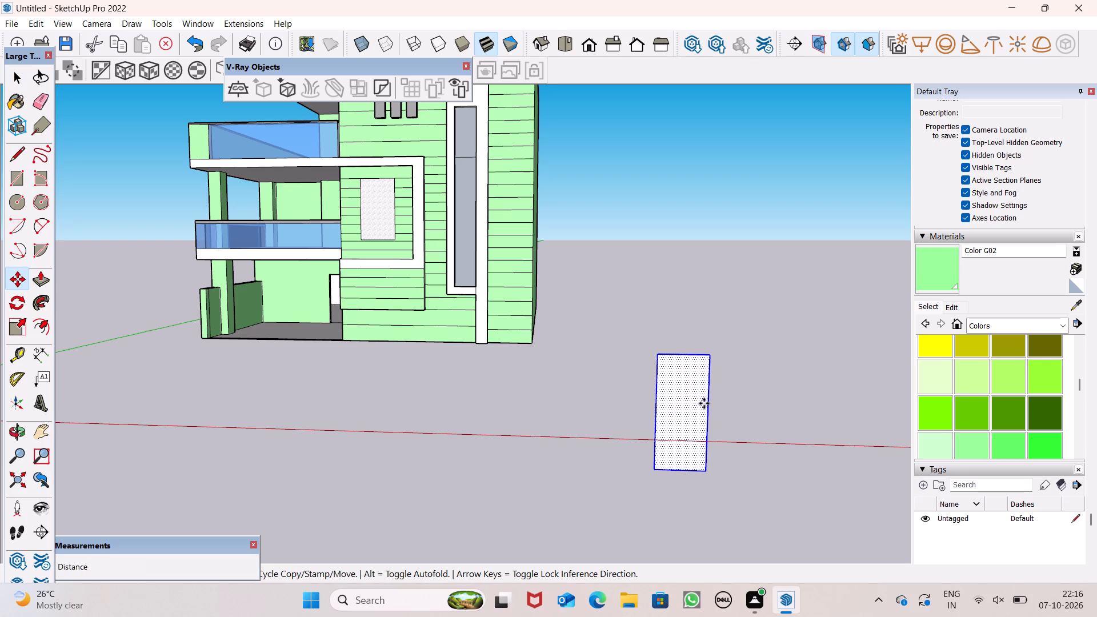
key(Return)
drag(688, 396, 664, 340)
key(space)
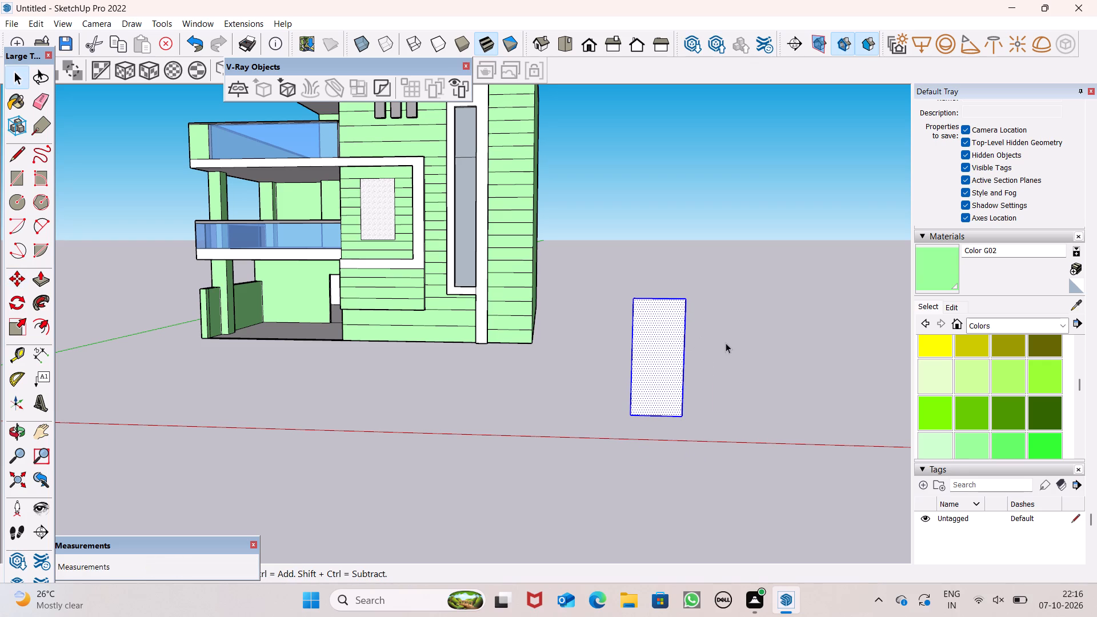
click(726, 343)
Offset the edges of the 3' by 7' rectangle inward to form a narrow border around an inner panel.
scroll(734, 358, down, 2)
middle_drag(735, 368, 529, 362)
scroll(531, 342, down, 1)
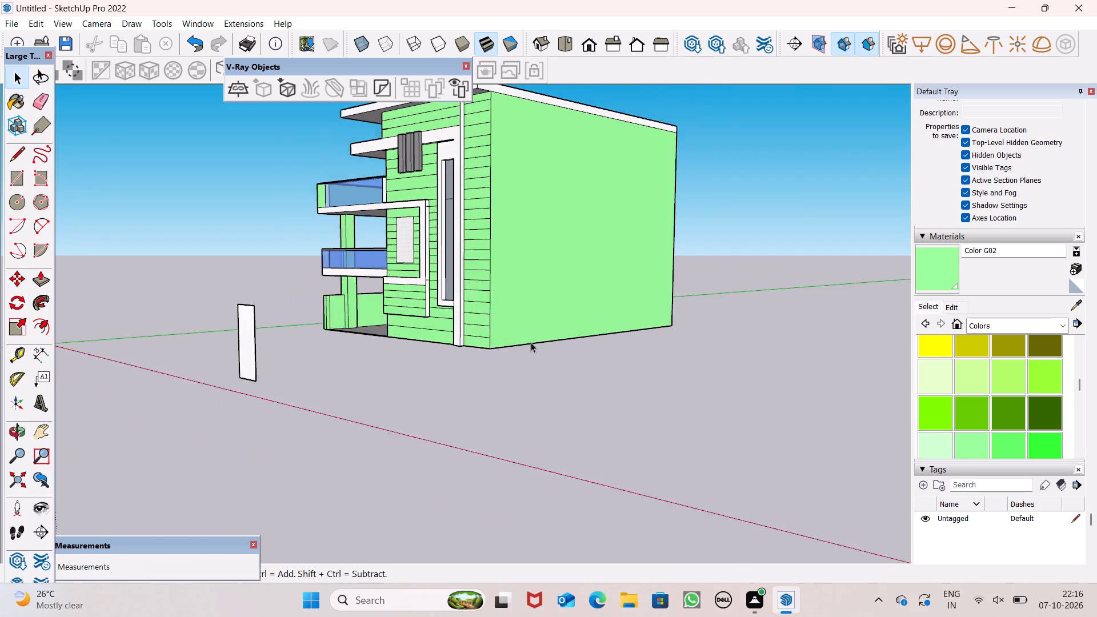
scroll(531, 342, down, 1)
middle_drag(532, 361, 663, 375)
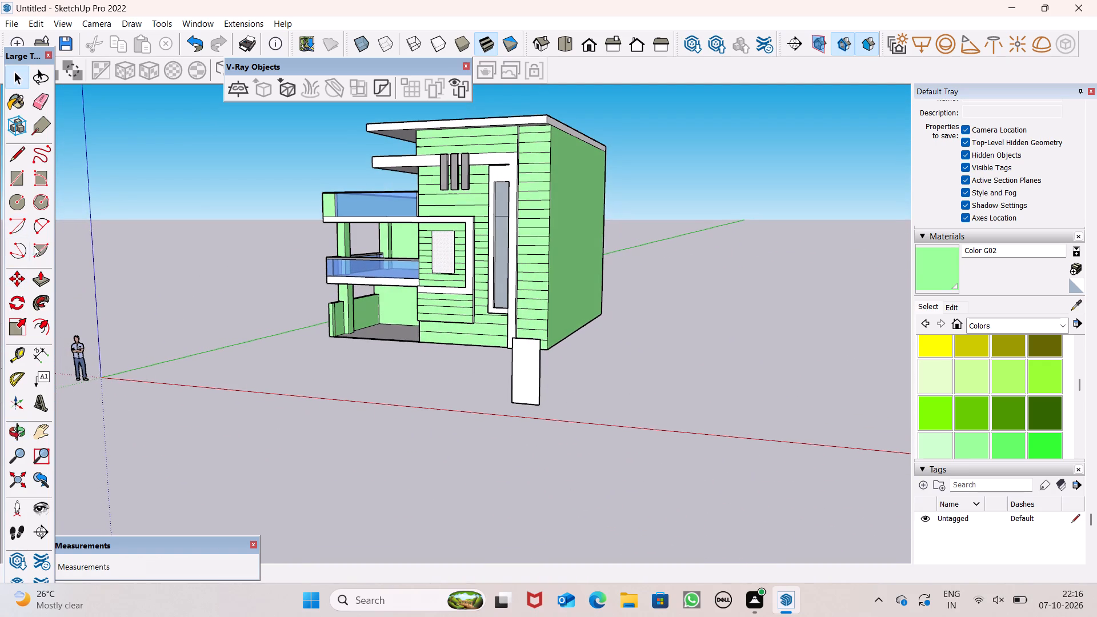
click(34, 323)
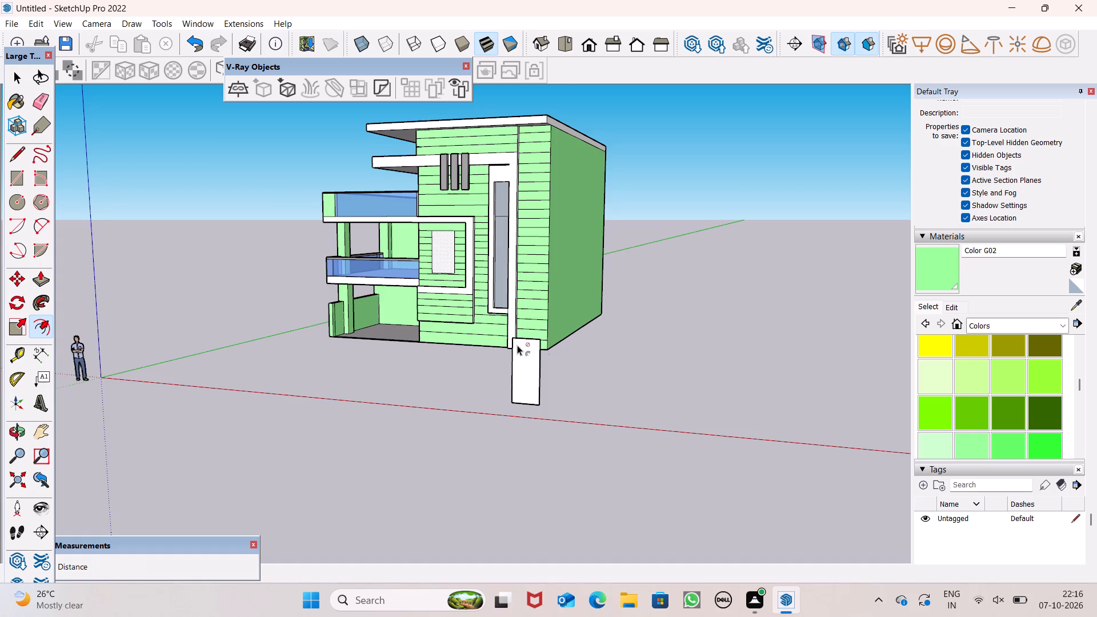
scroll(571, 348, up, 4)
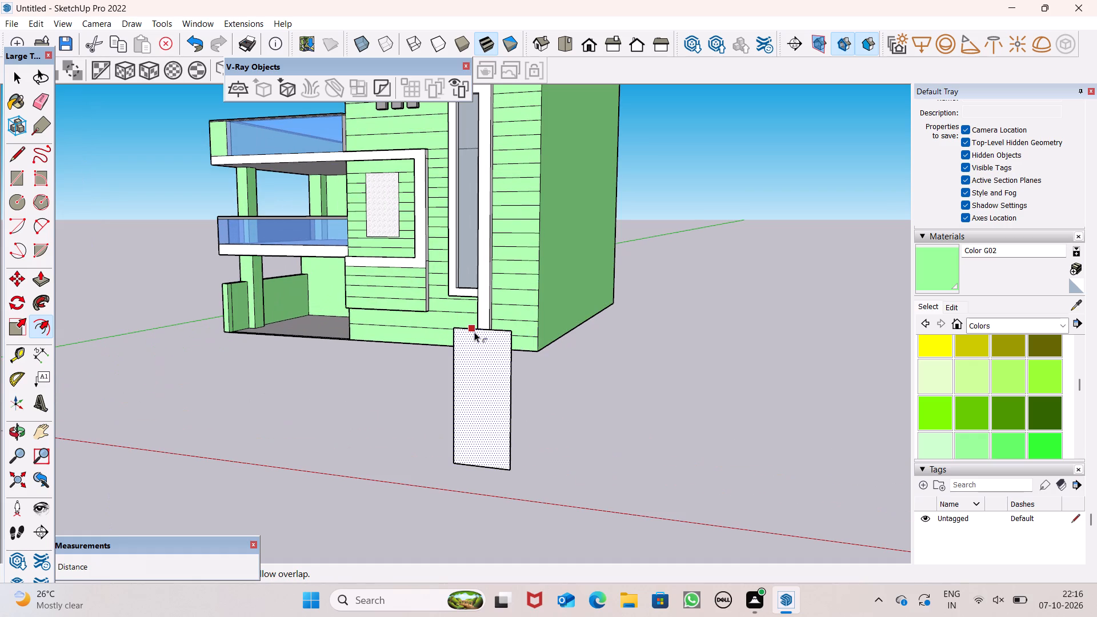
scroll(463, 337, up, 4)
scroll(475, 340, down, 1)
scroll(475, 340, up, 4)
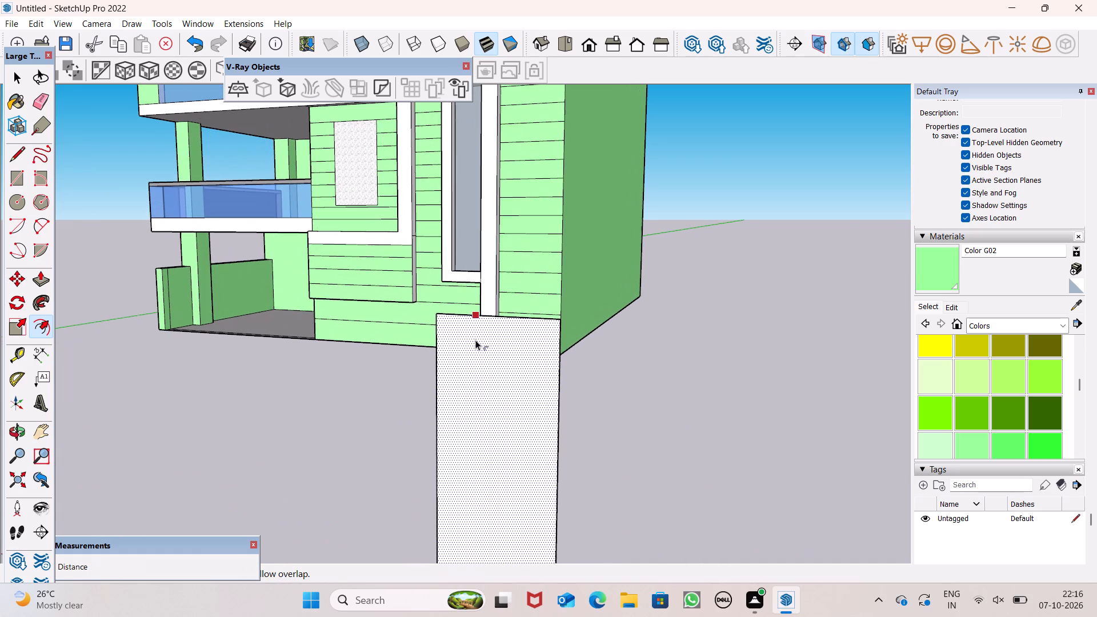
drag(477, 336, 471, 330)
key(space)
Push/Pull the narrow border of the 3' by 7' rectangle 6" to give the door frame depth.
scroll(614, 297, down, 4)
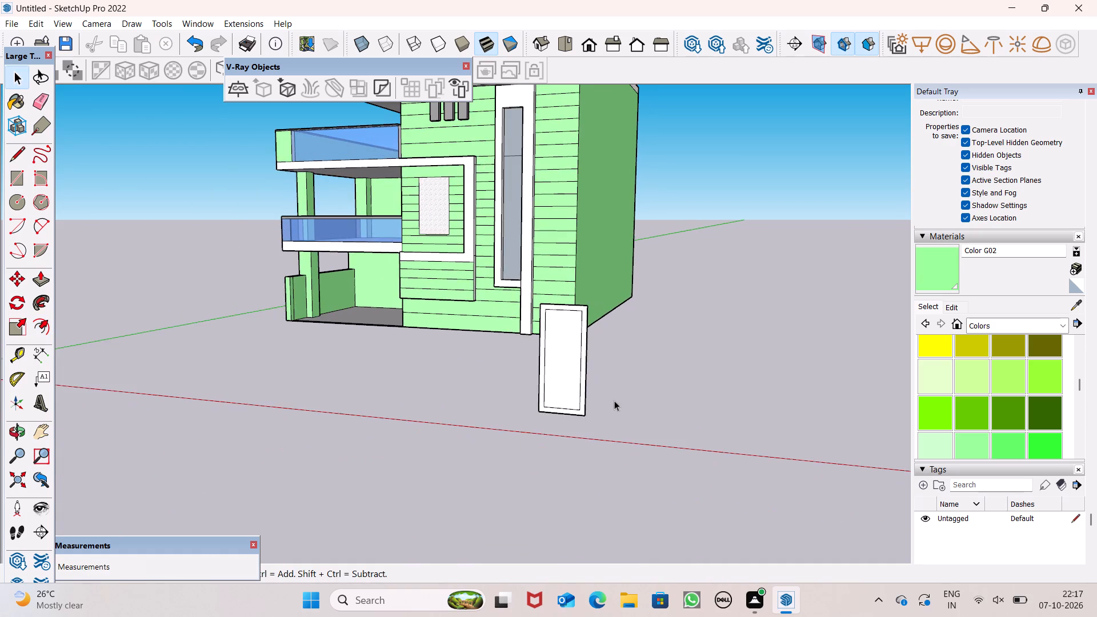
middle_drag(612, 411, 527, 409)
click(43, 281)
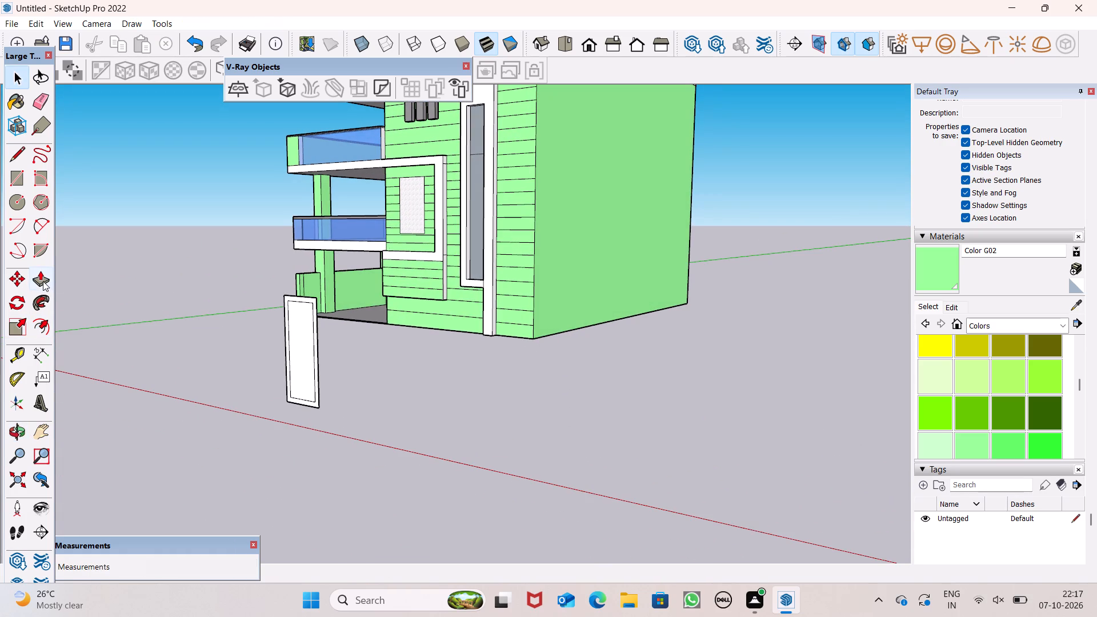
scroll(277, 387, up, 6)
drag(338, 406, 352, 402)
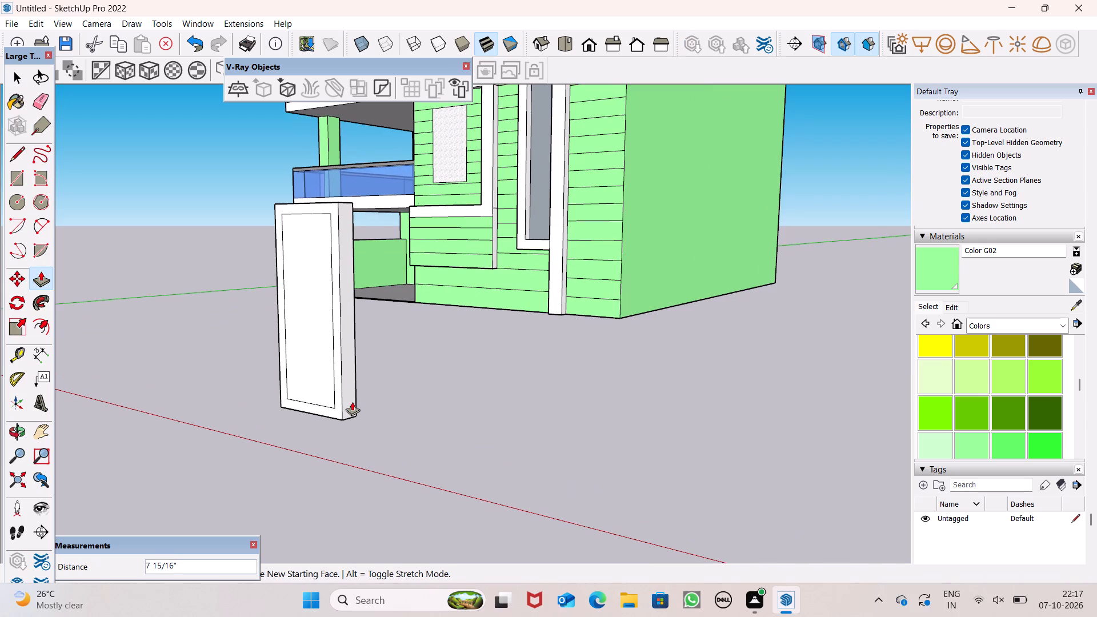
drag(352, 402, 355, 398)
key(6)
key(shift+quotedbl)
key(Return)
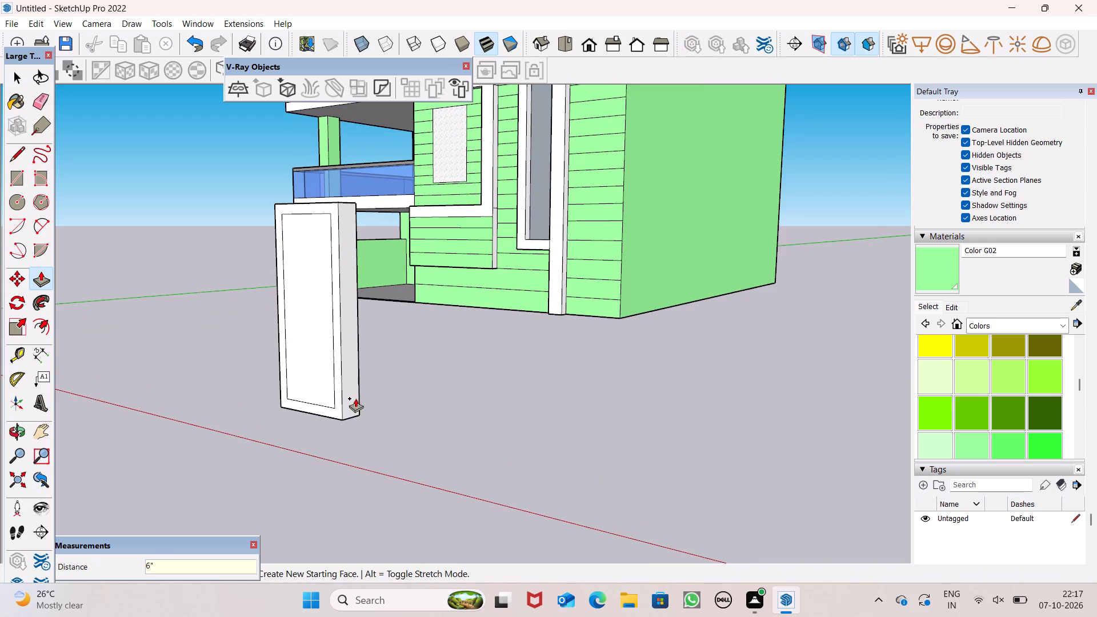
drag(355, 398, 355, 398)
scroll(409, 371, down, 4)
middle_drag(454, 390, 503, 366)
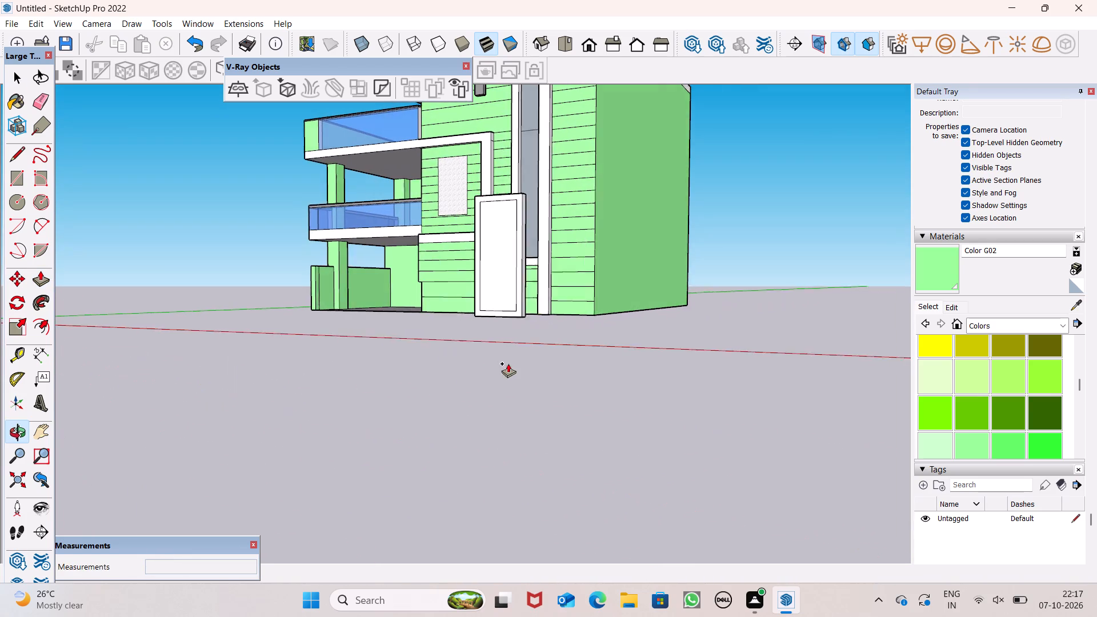
scroll(910, 287, up, 1)
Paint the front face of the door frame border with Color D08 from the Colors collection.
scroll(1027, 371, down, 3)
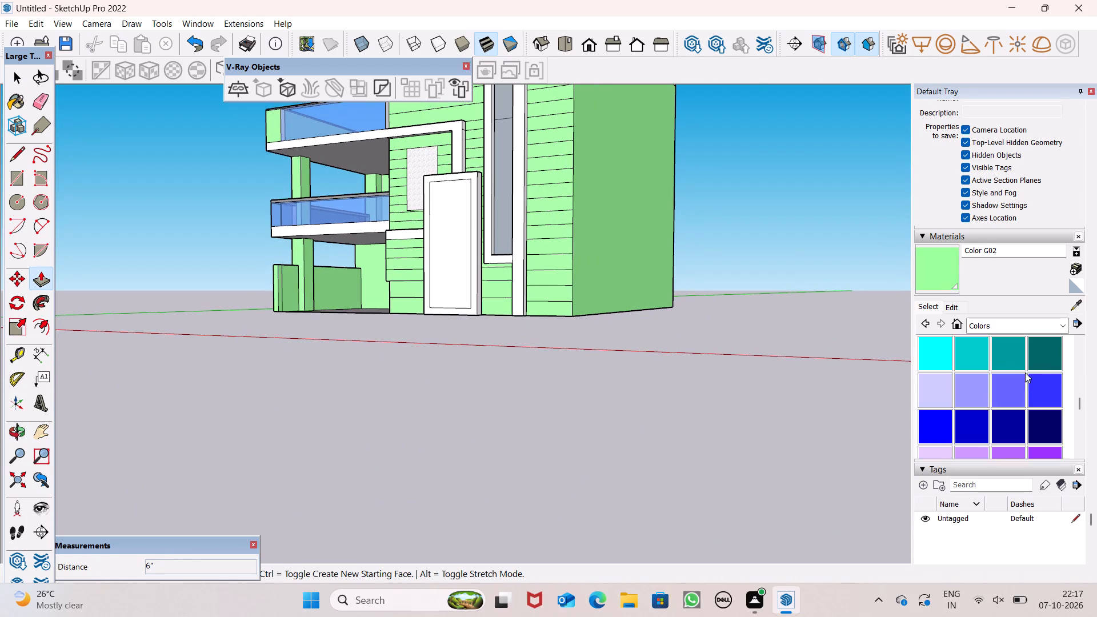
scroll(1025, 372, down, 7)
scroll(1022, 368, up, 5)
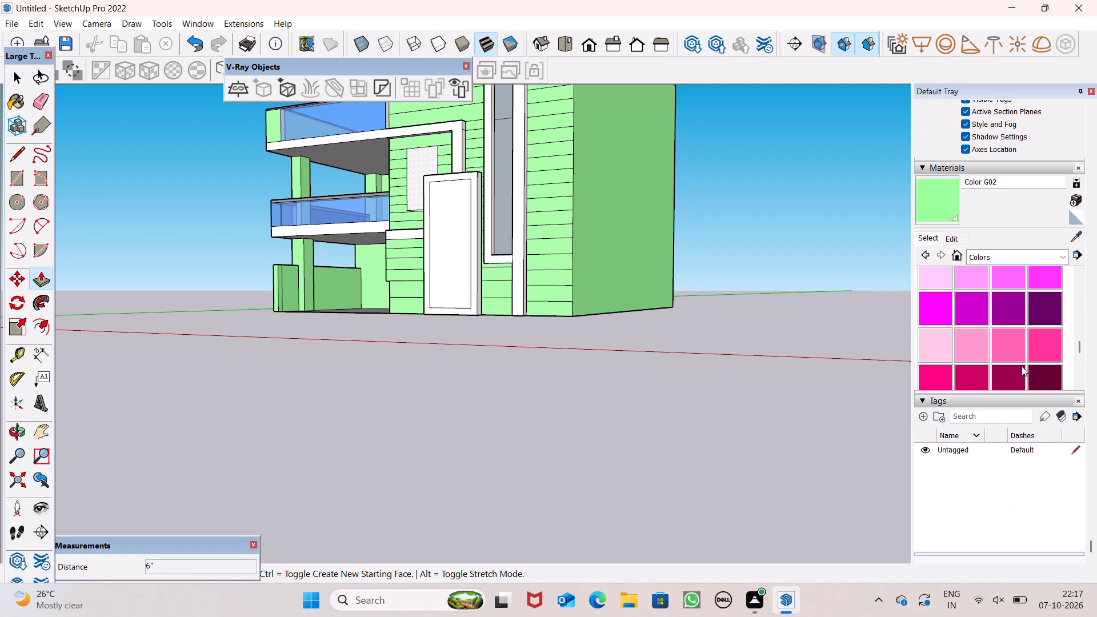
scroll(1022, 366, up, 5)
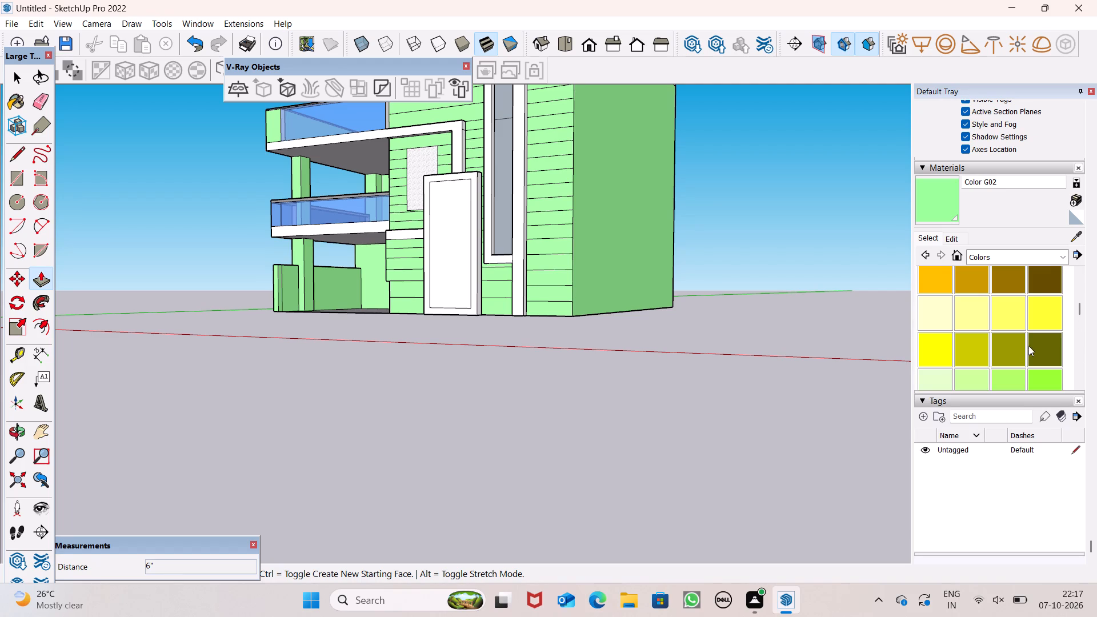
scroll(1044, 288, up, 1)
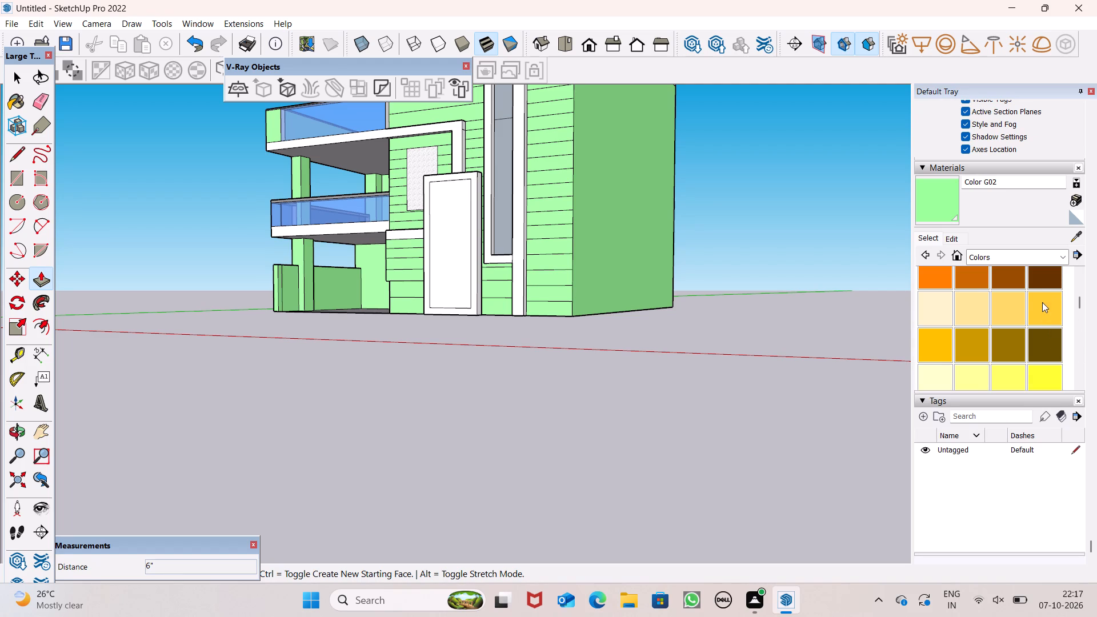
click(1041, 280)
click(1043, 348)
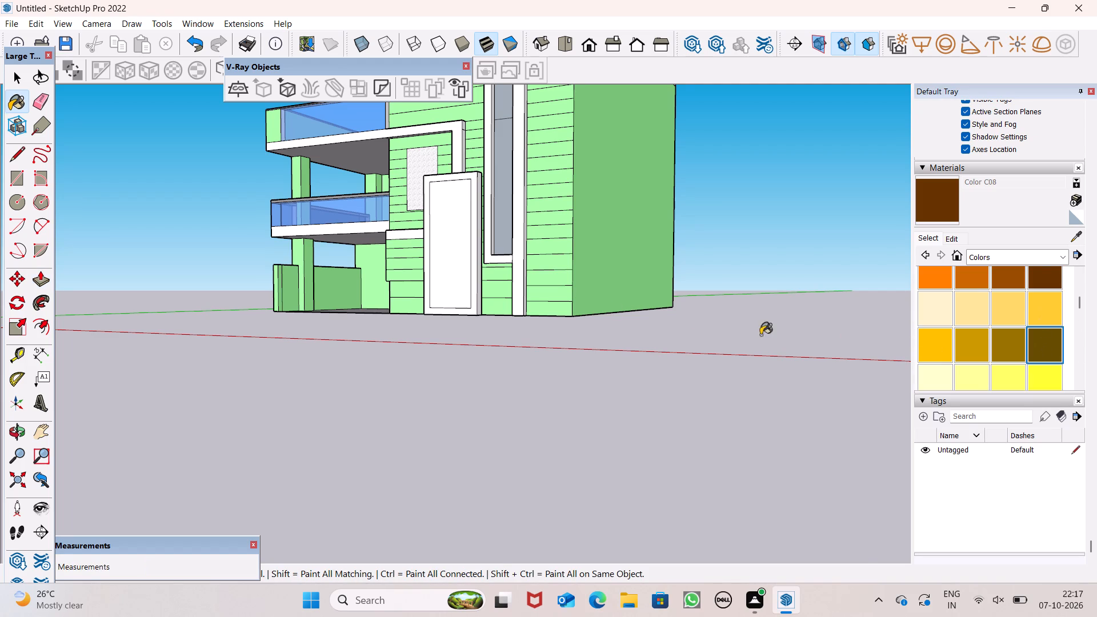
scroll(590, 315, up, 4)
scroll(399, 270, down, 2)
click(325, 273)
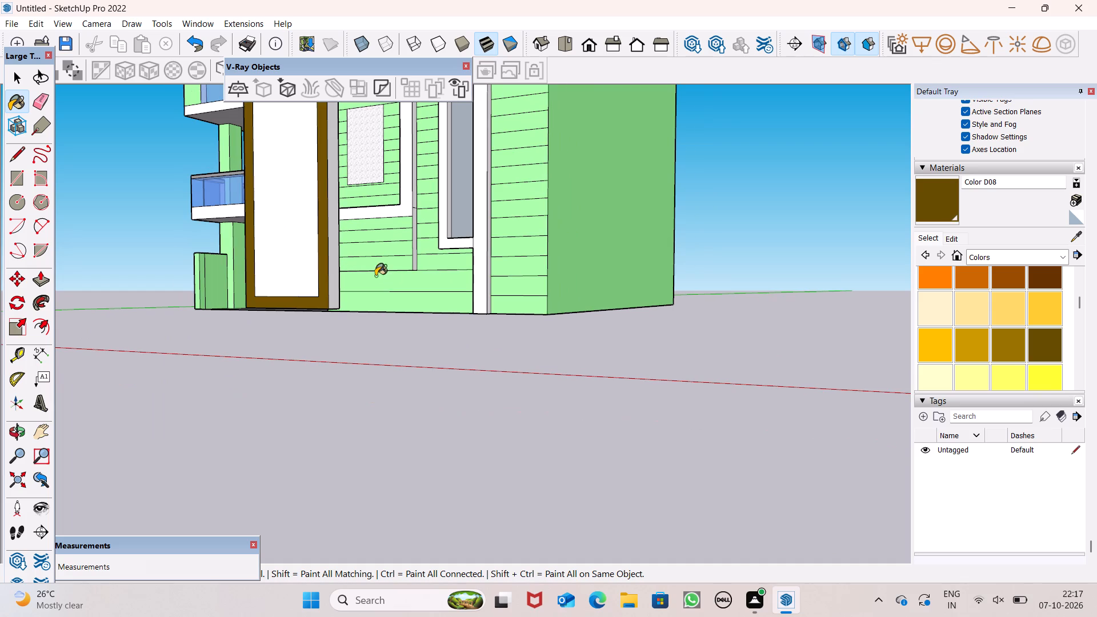
Paint the front border, top face and both outer side faces of the door frame with Color C08.
click(1042, 280)
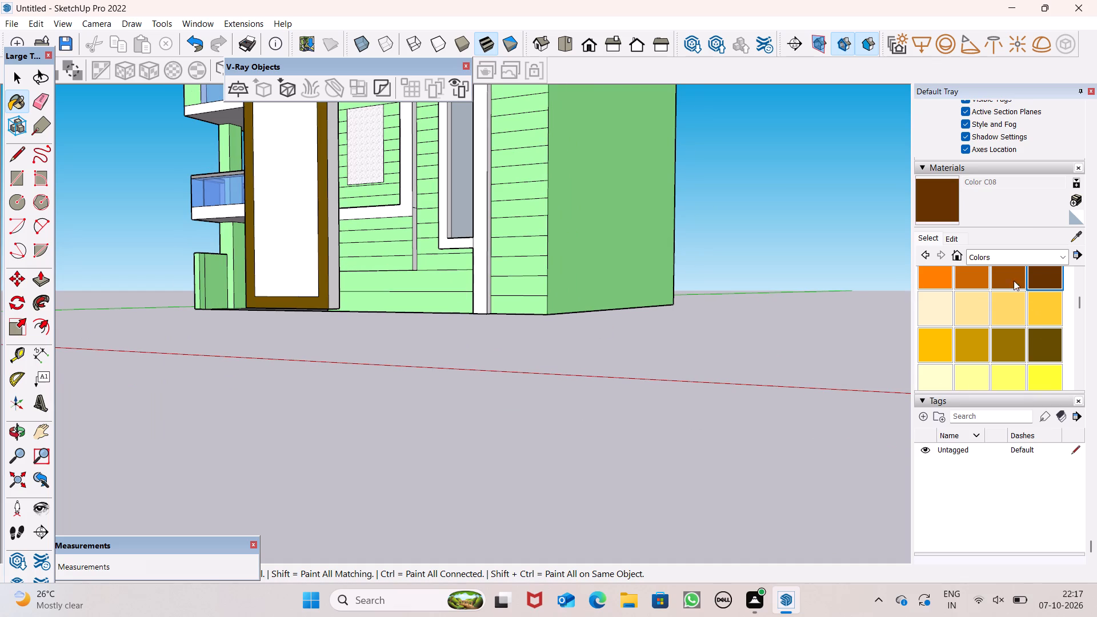
middle_drag(248, 191, 372, 254)
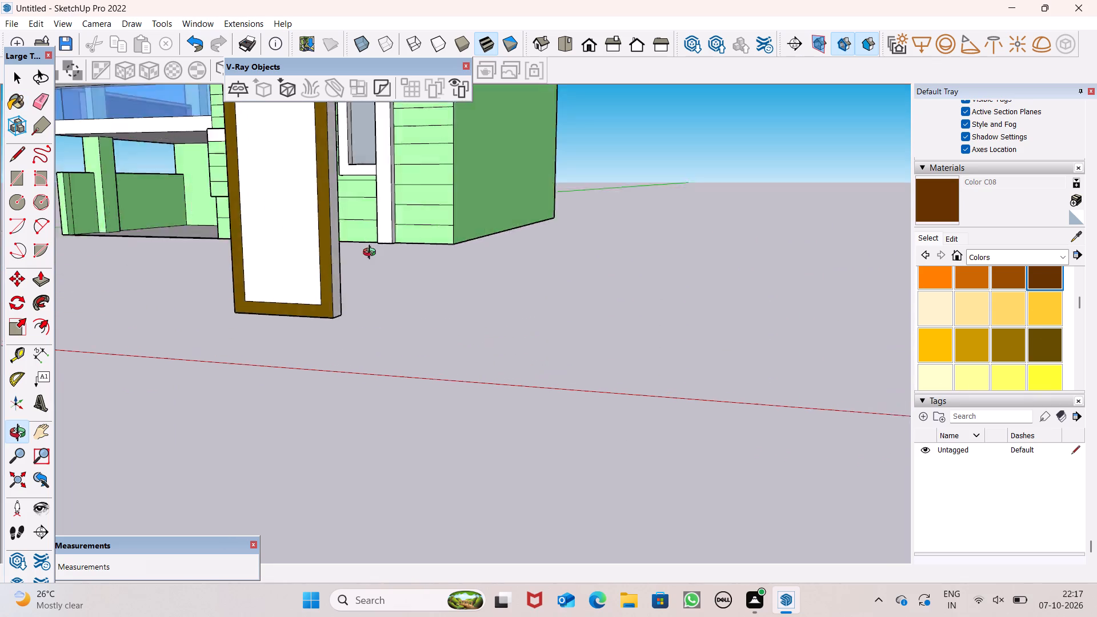
middle_drag(372, 254, 494, 276)
scroll(496, 273, down, 4)
scroll(378, 144, up, 5)
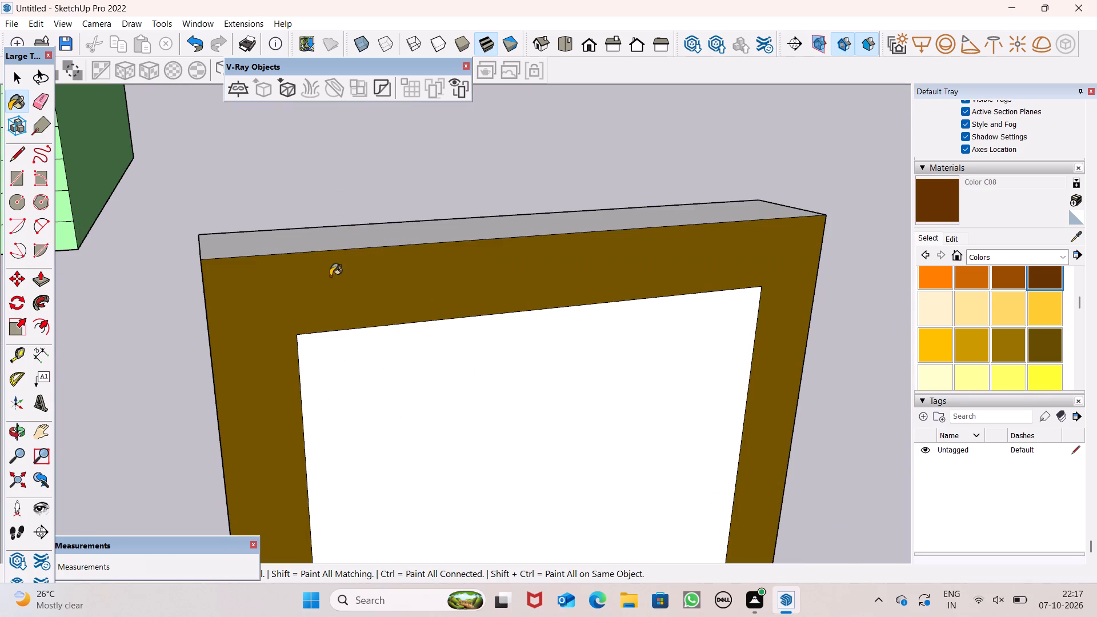
click(330, 276)
click(334, 245)
scroll(441, 237, down, 4)
middle_drag(452, 268, 562, 267)
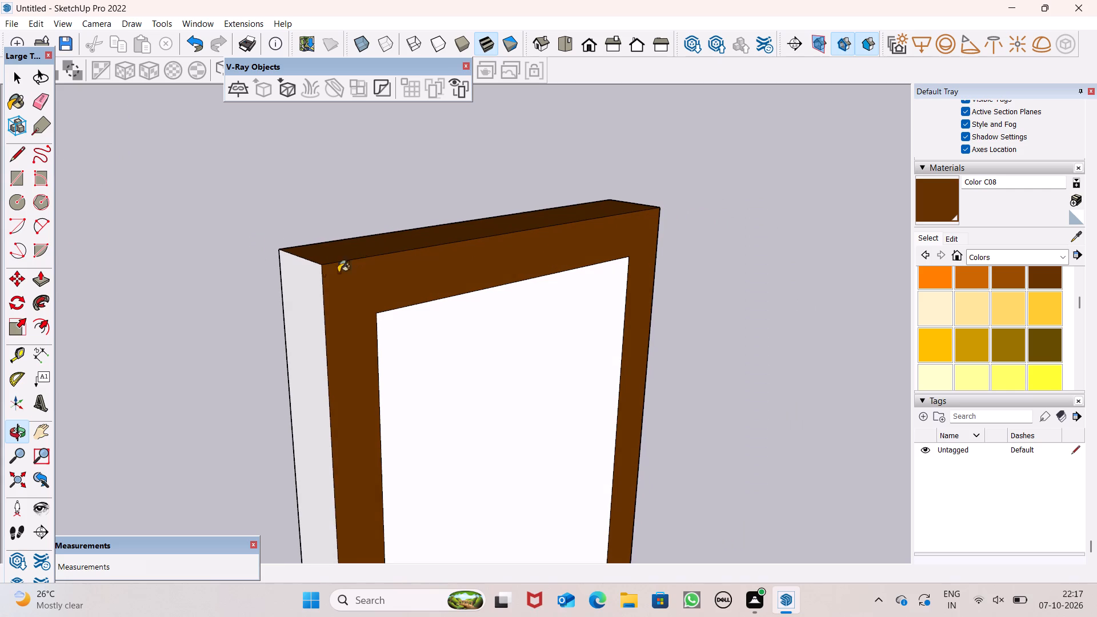
click(319, 275)
scroll(414, 251, down, 7)
middle_drag(514, 310, 117, 260)
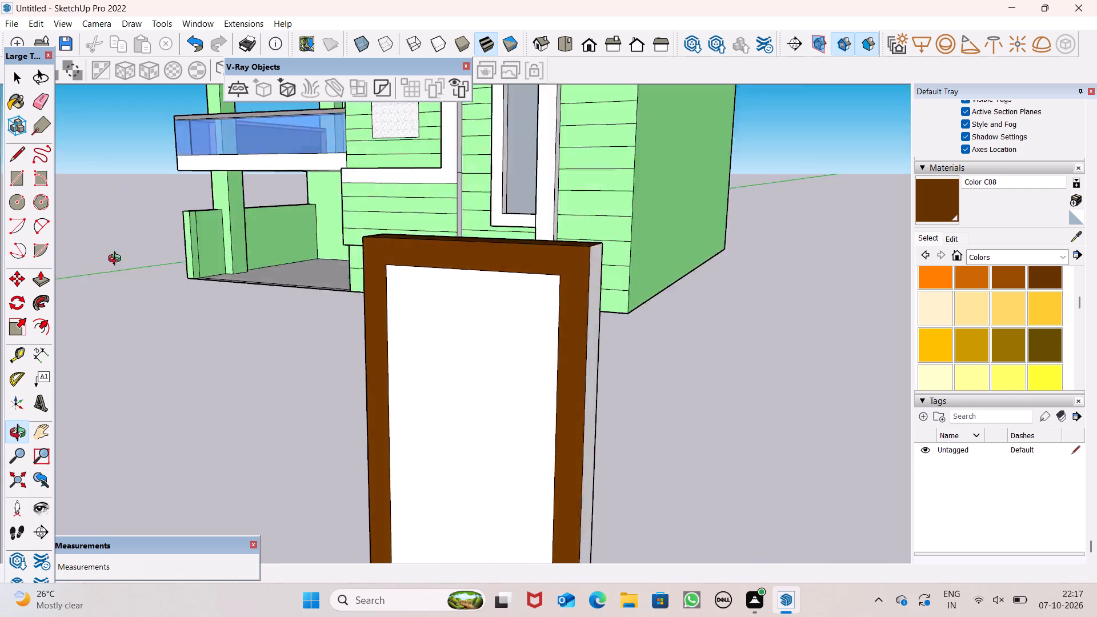
middle_drag(117, 260, 47, 231)
click(579, 363)
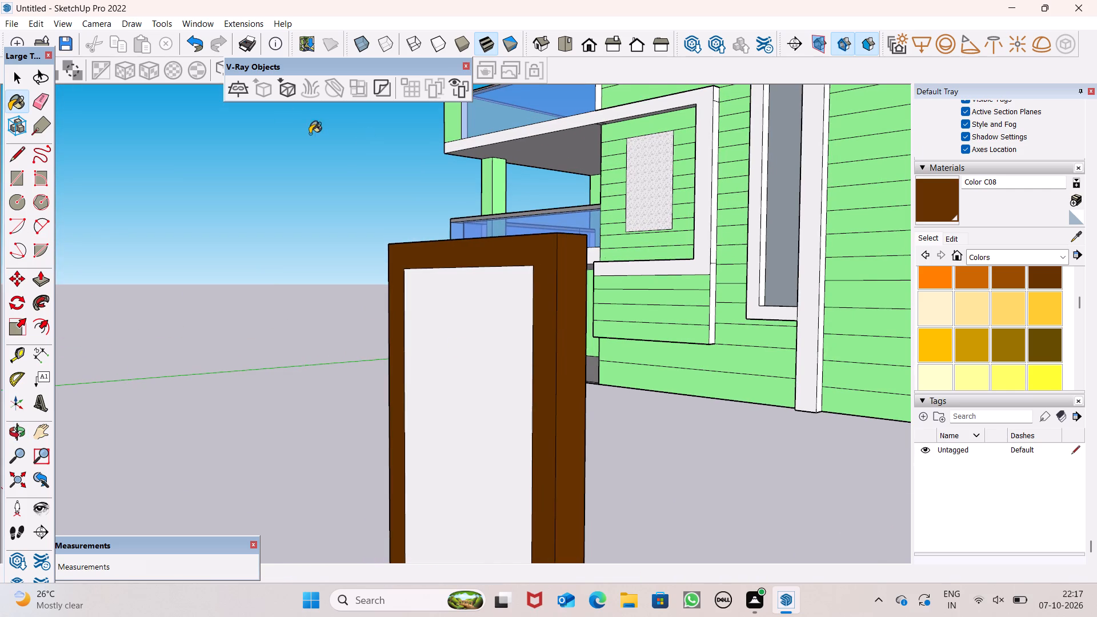
Paint the underside of the door frame with Color C08.
scroll(333, 169, down, 2)
scroll(342, 174, up, 1)
scroll(343, 177, down, 1)
middle_drag(355, 279, 385, 203)
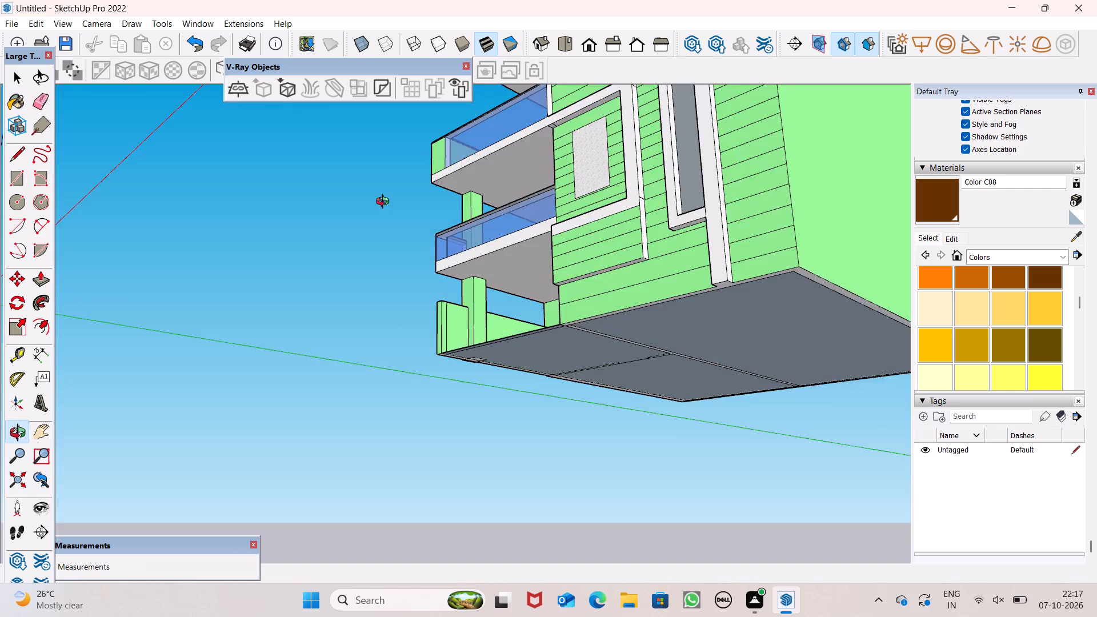
middle_drag(385, 203, 438, 234)
scroll(448, 232, down, 1)
scroll(451, 215, up, 1)
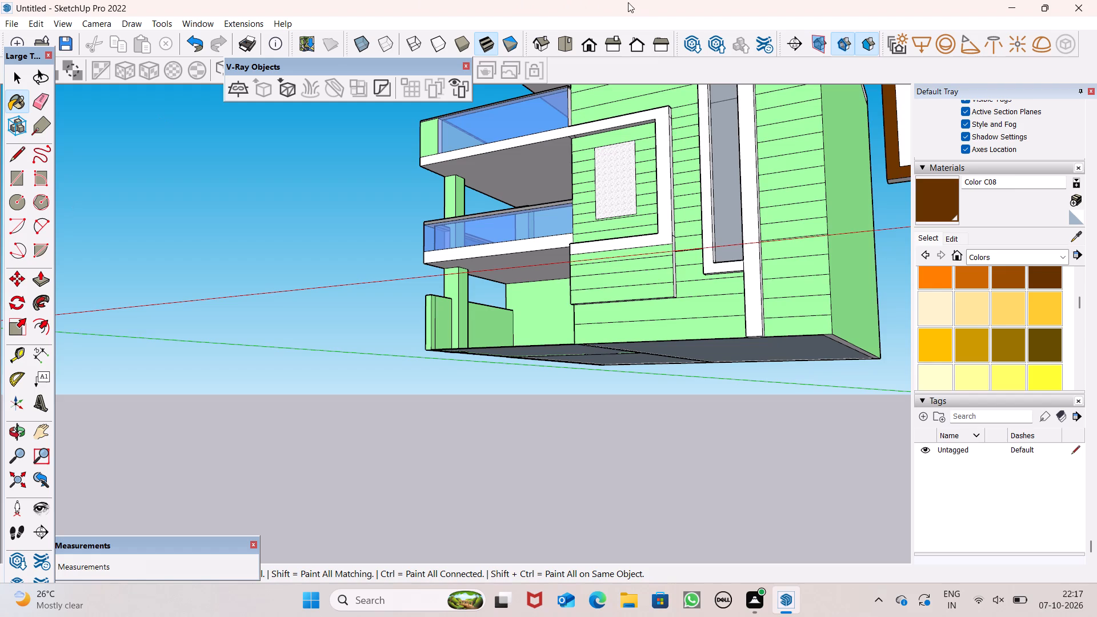
scroll(728, 182, down, 9)
scroll(867, 179, up, 5)
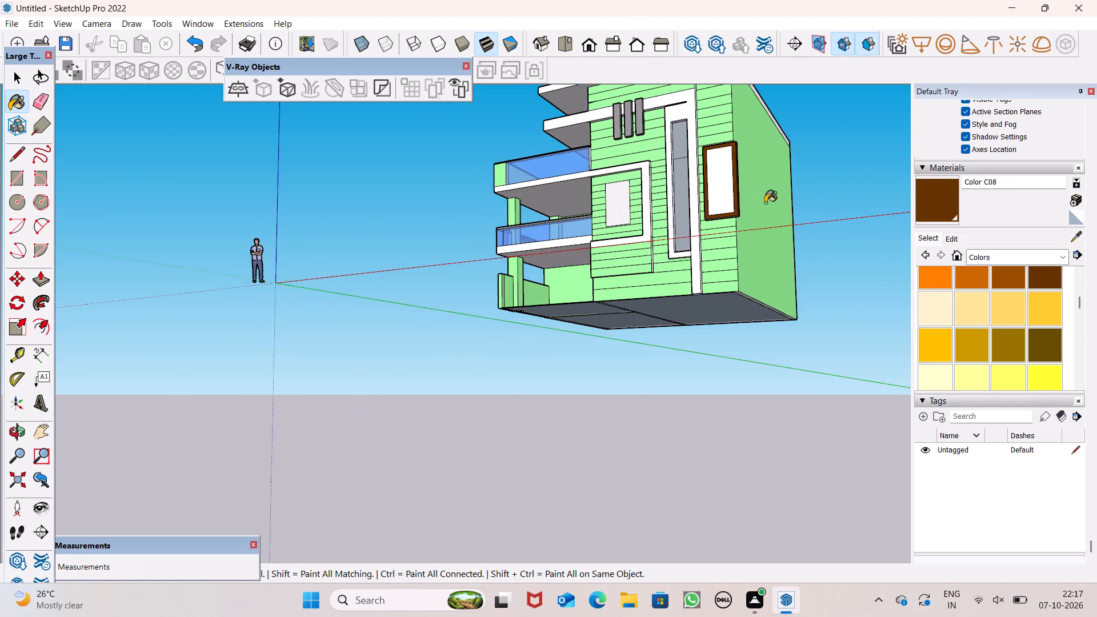
middle_drag(765, 205, 717, 115)
scroll(649, 80, up, 1)
scroll(694, 176, down, 7)
scroll(646, 118, up, 3)
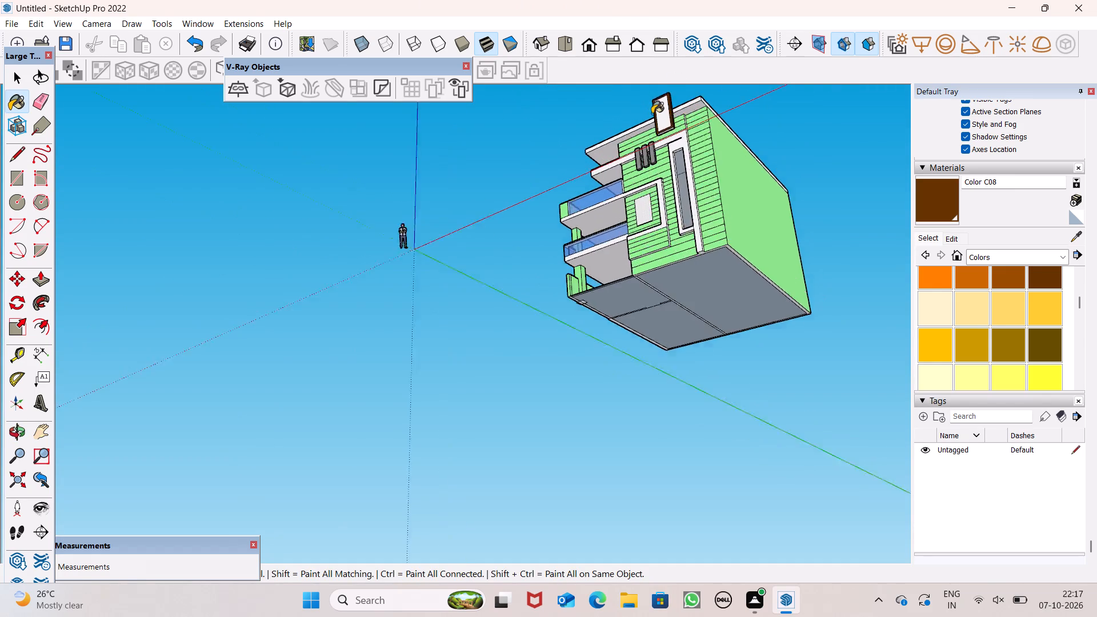
scroll(652, 114, up, 17)
scroll(686, 148, down, 1)
scroll(686, 146, up, 1)
scroll(686, 145, down, 1)
scroll(677, 155, up, 8)
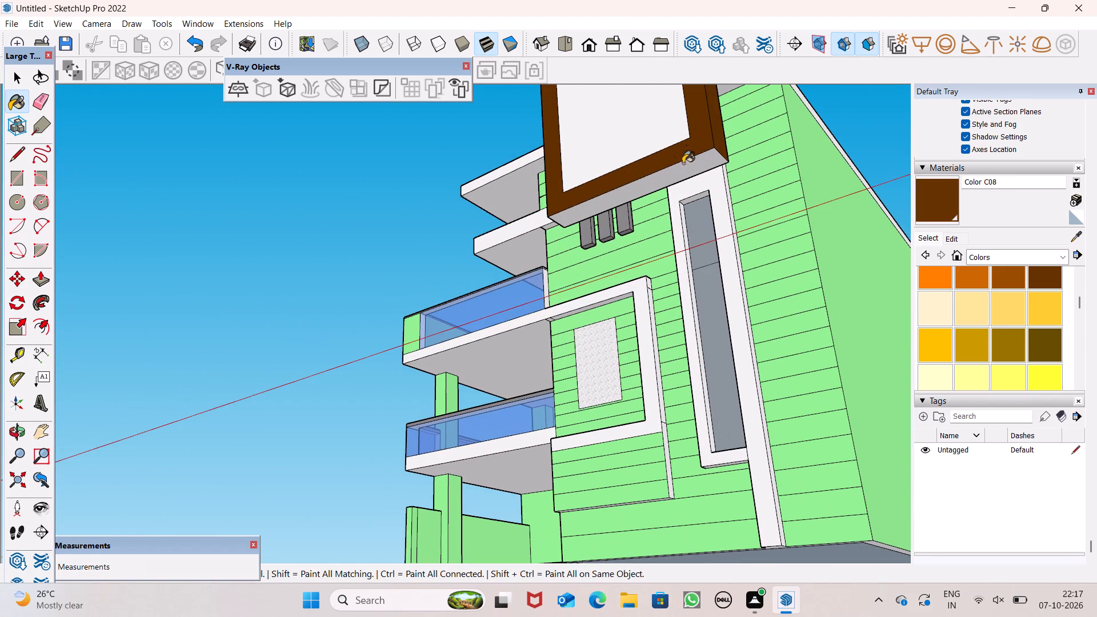
click(694, 162)
Paint the border face on the back of the door frame with Color C08.
scroll(699, 162, down, 7)
middle_drag(711, 184, 916, 211)
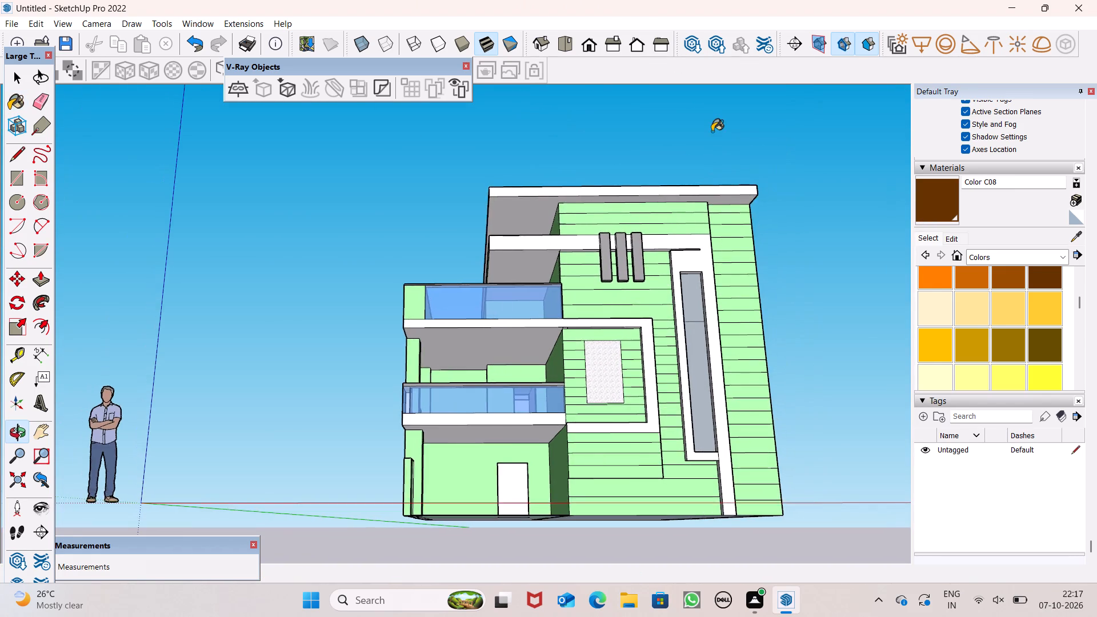
scroll(707, 141, down, 4)
scroll(604, 137, down, 11)
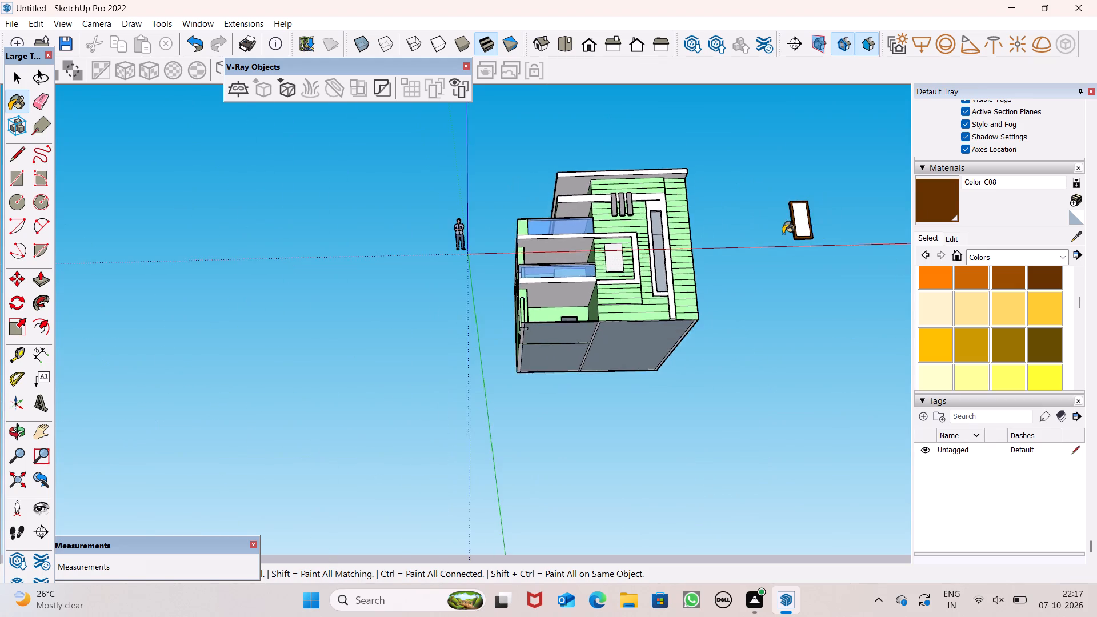
middle_drag(802, 233, 874, 344)
scroll(874, 344, up, 6)
middle_click(826, 298)
scroll(833, 306, down, 1)
scroll(833, 306, up, 5)
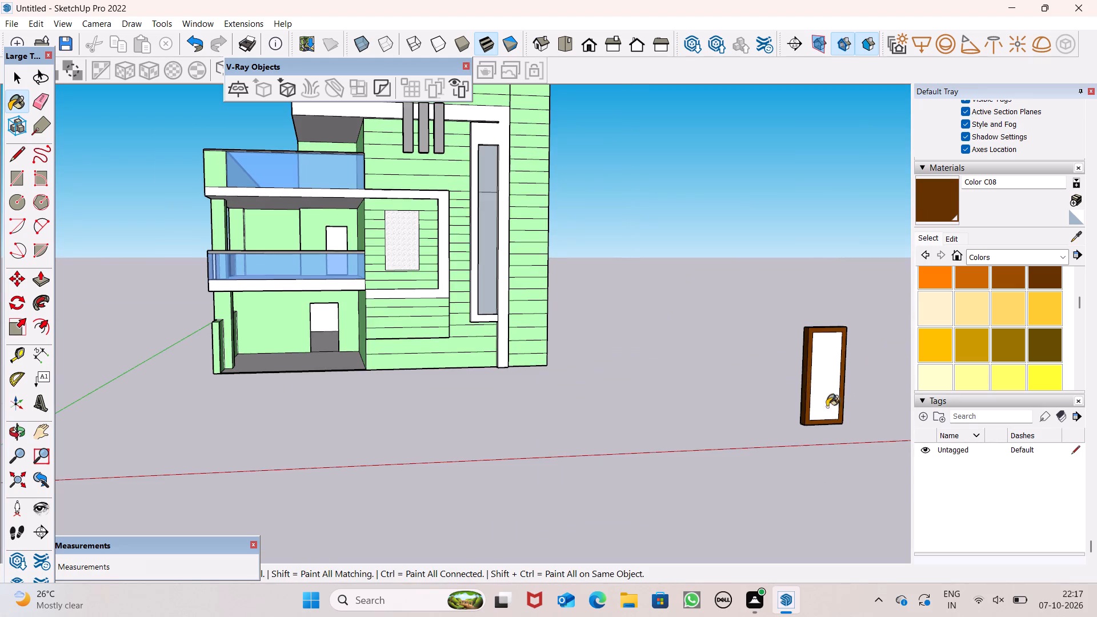
scroll(798, 410, up, 1)
middle_drag(796, 410, 931, 410)
scroll(481, 279, down, 7)
middle_drag(434, 309, 822, 301)
scroll(495, 238, up, 6)
middle_drag(591, 291, 658, 303)
scroll(584, 302, up, 11)
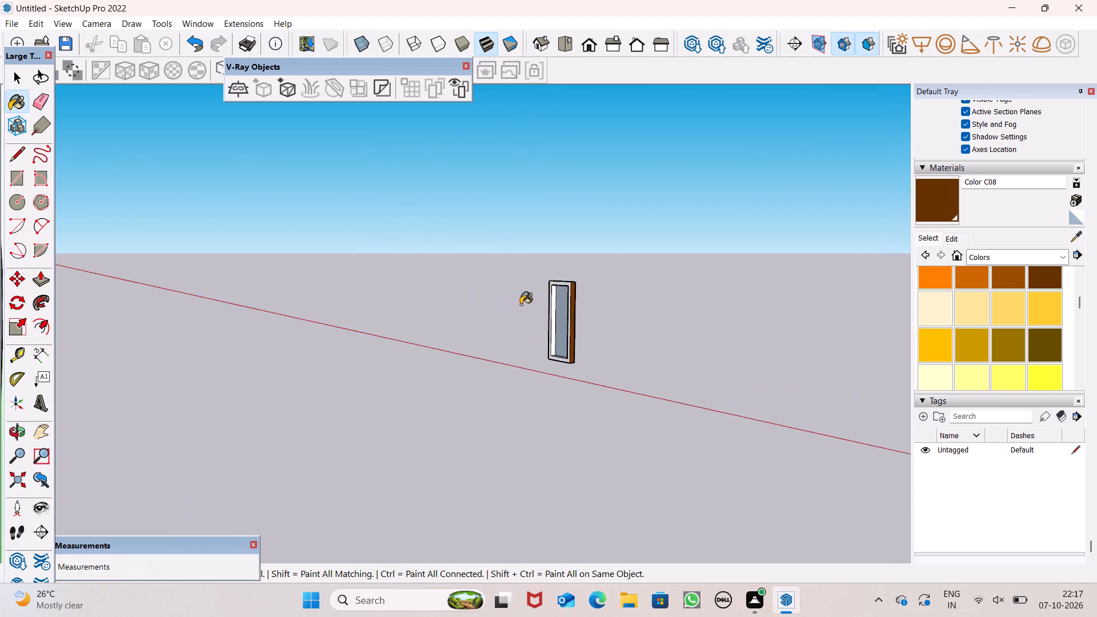
scroll(521, 305, up, 2)
scroll(576, 289, up, 13)
click(568, 271)
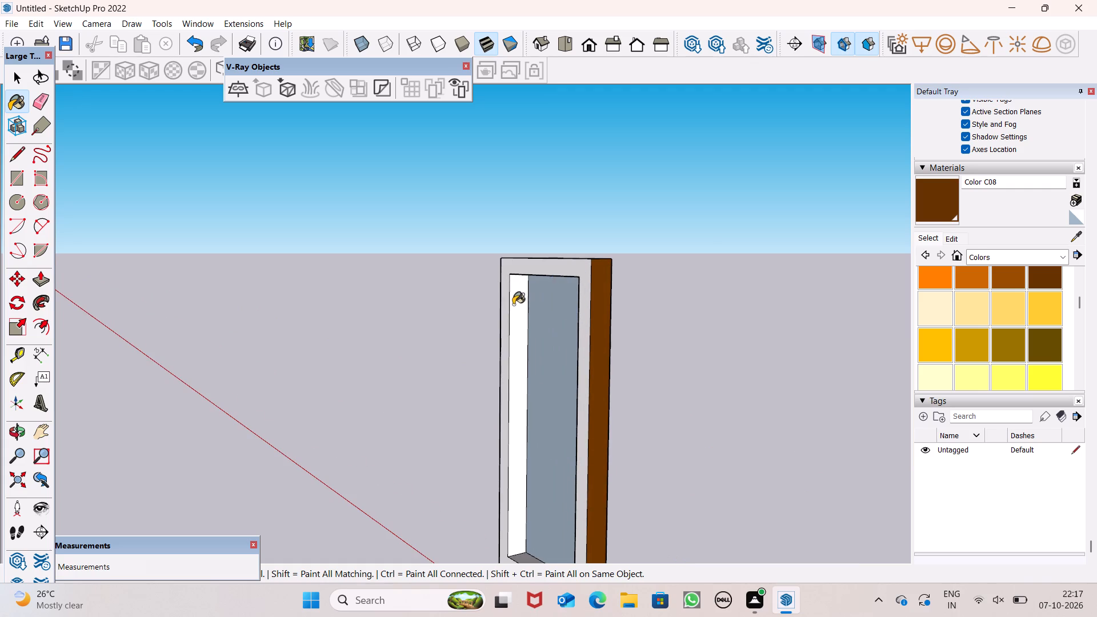
Paint the two side reveals and the bottom reveal inside the back of the door frame with Color C08, keeping the inner panel unpainted.
drag(513, 303, 519, 303)
middle_drag(555, 318, 727, 335)
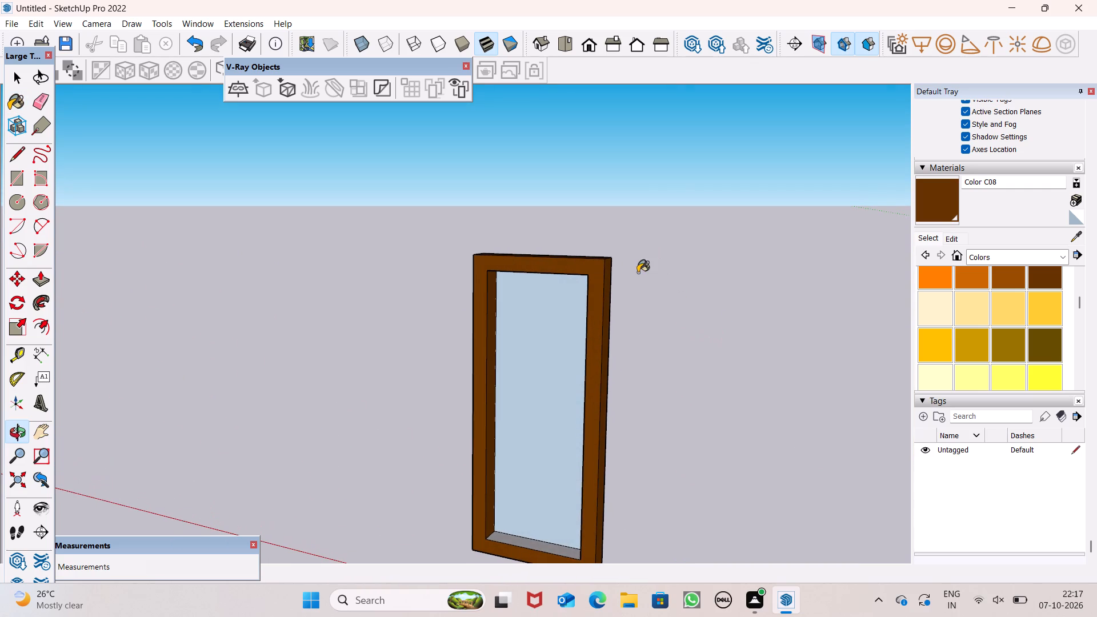
scroll(630, 318, up, 1)
middle_drag(631, 319, 905, 346)
click(548, 408)
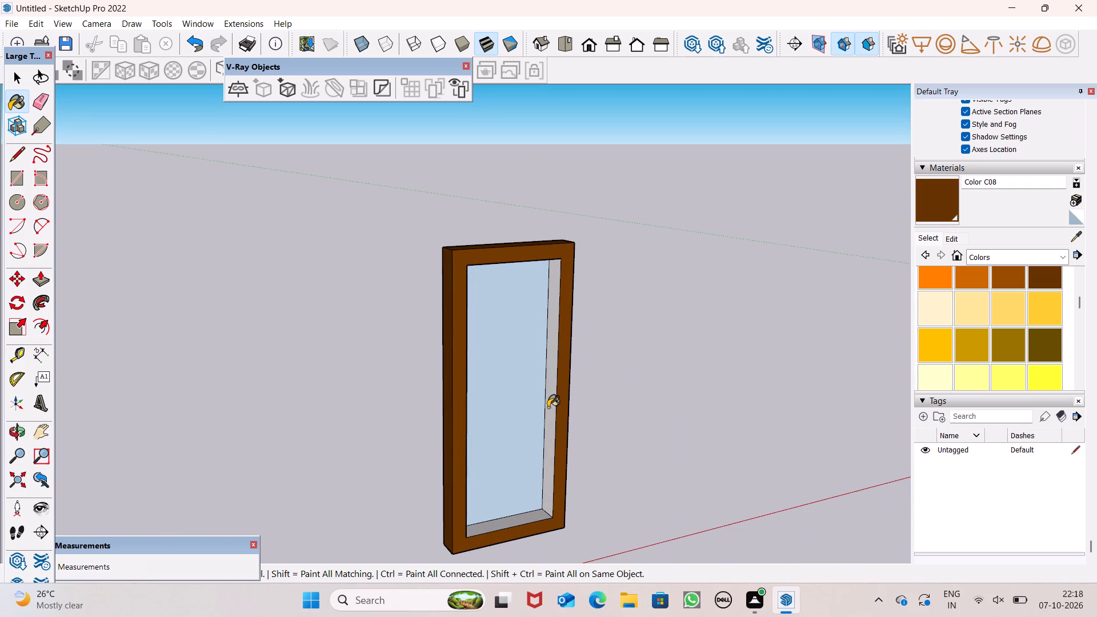
click(516, 514)
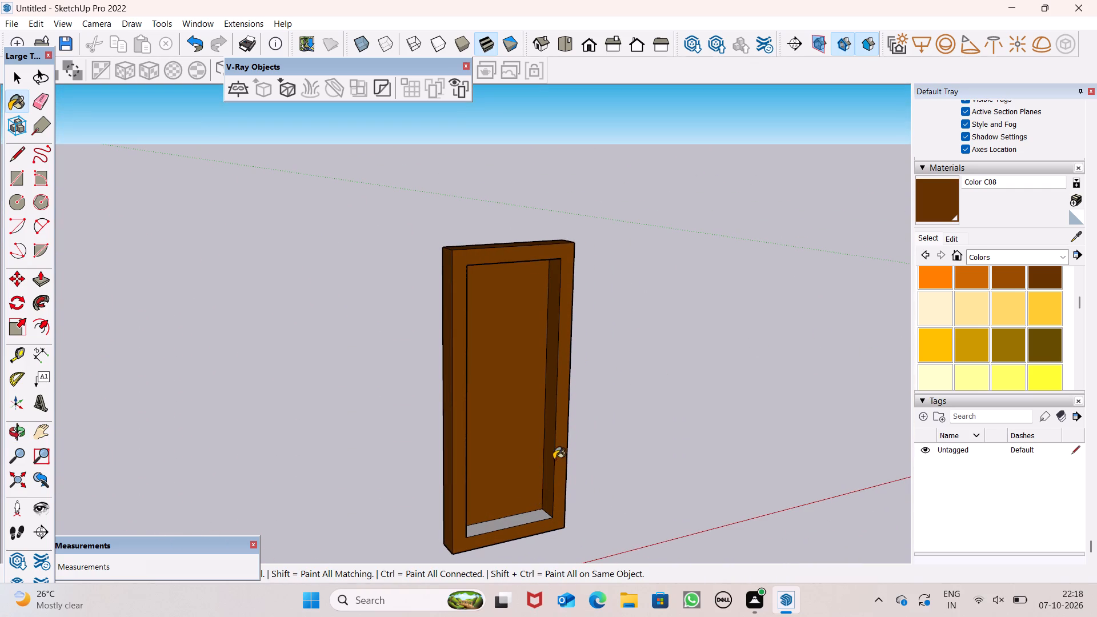
key(ctrl+z)
click(514, 521)
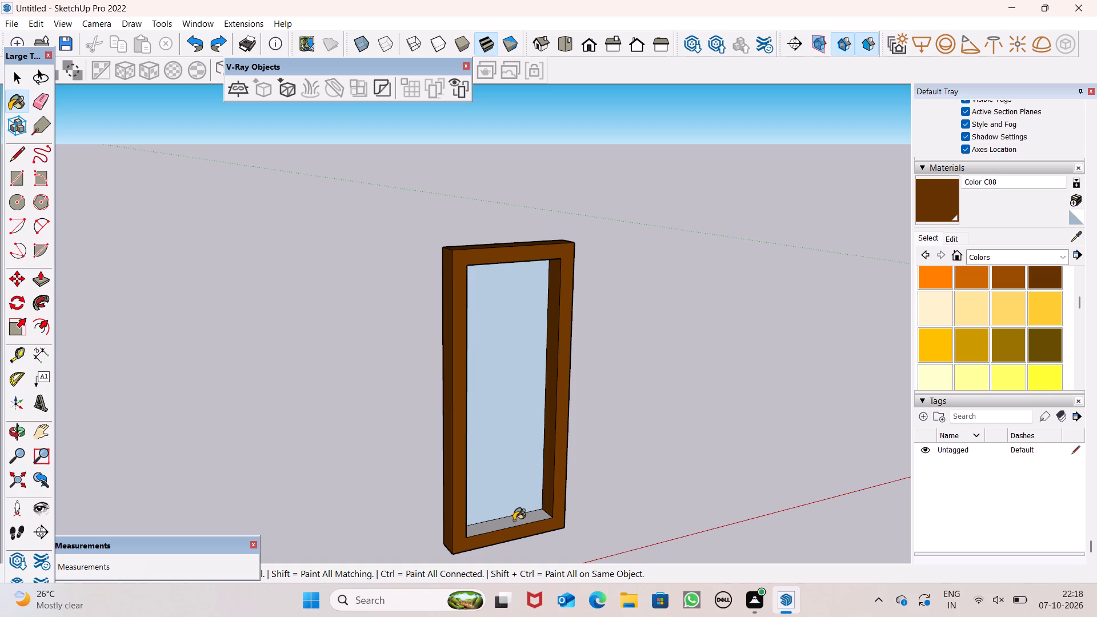
key(space)
Paint the recessed inner panel of the door with Translucent Glass Gray from the Glass and Mirrors collection.
click(1064, 259)
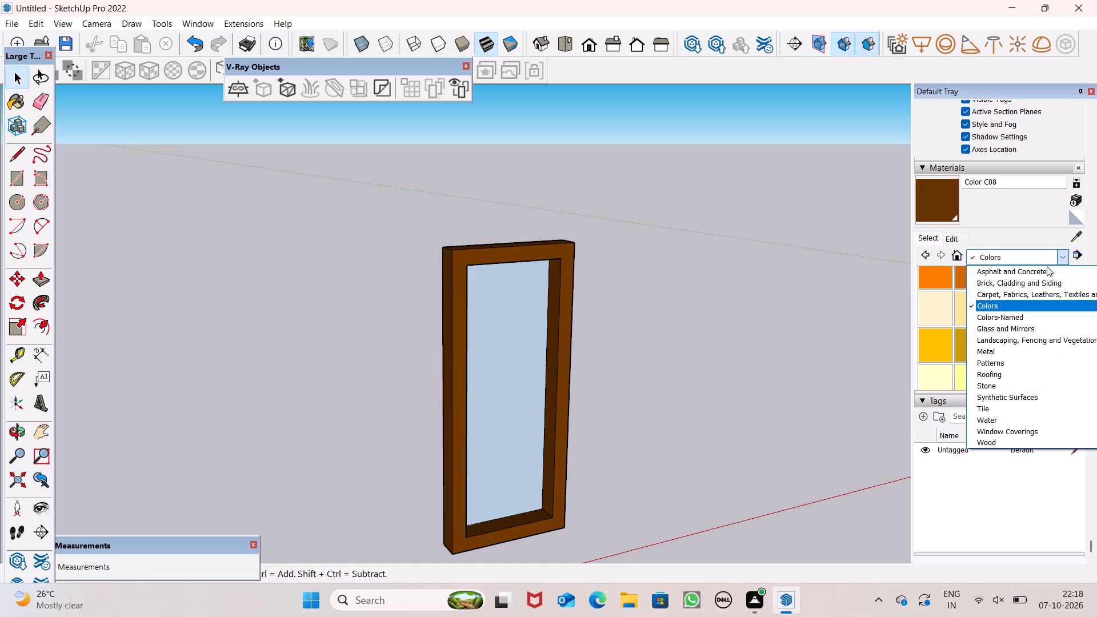
click(1004, 323)
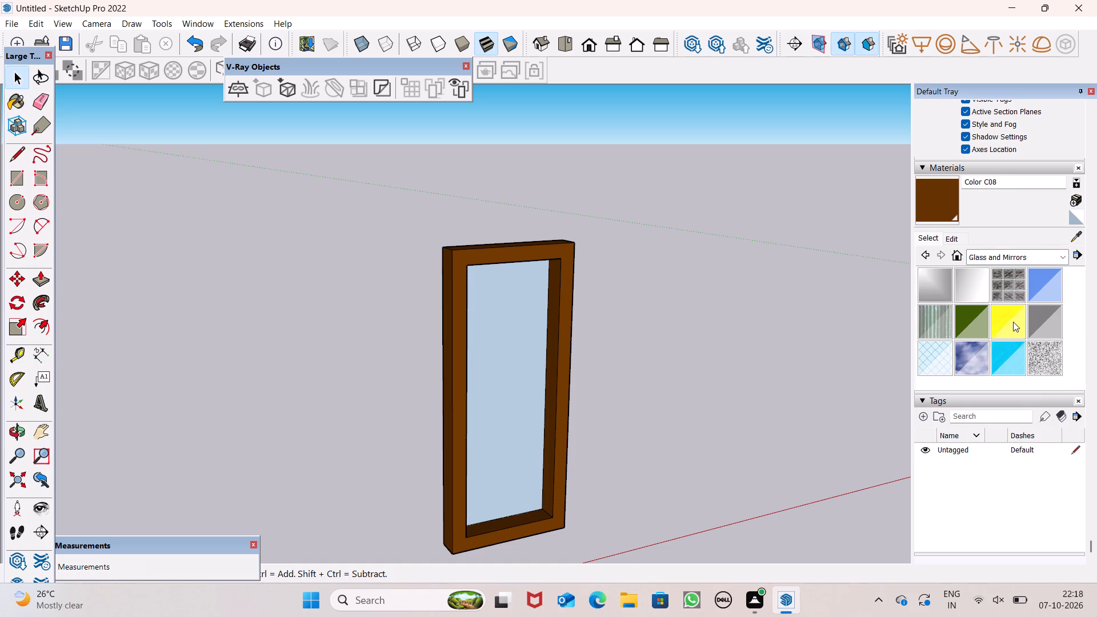
click(1048, 314)
click(472, 340)
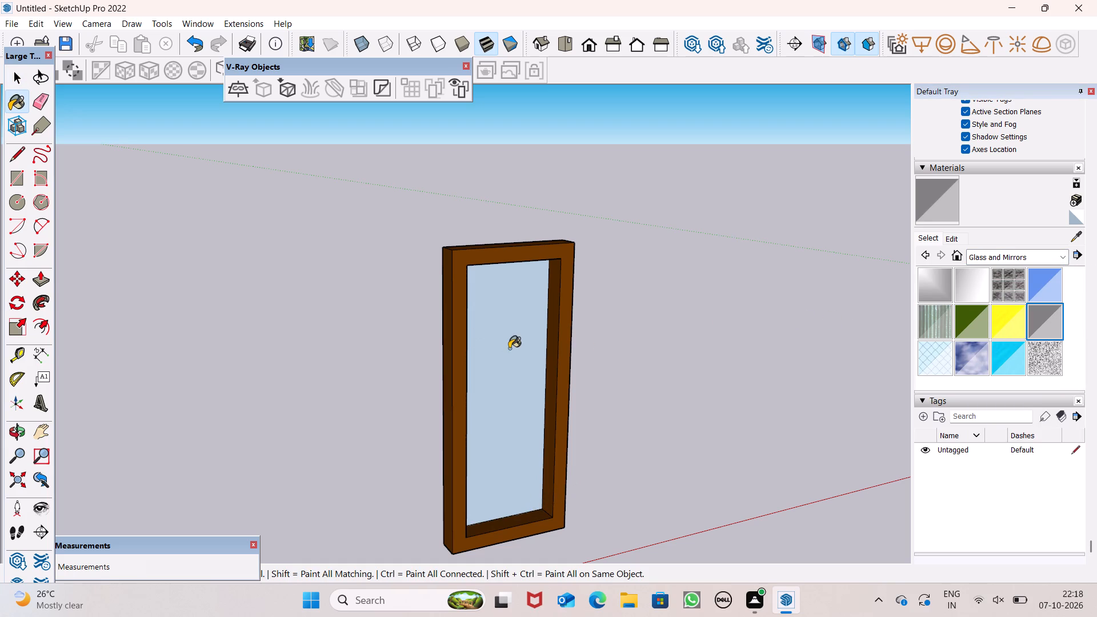
scroll(635, 363, down, 7)
middle_drag(660, 400, 0, 447)
scroll(696, 308, down, 3)
middle_drag(694, 333, 580, 424)
key(space)
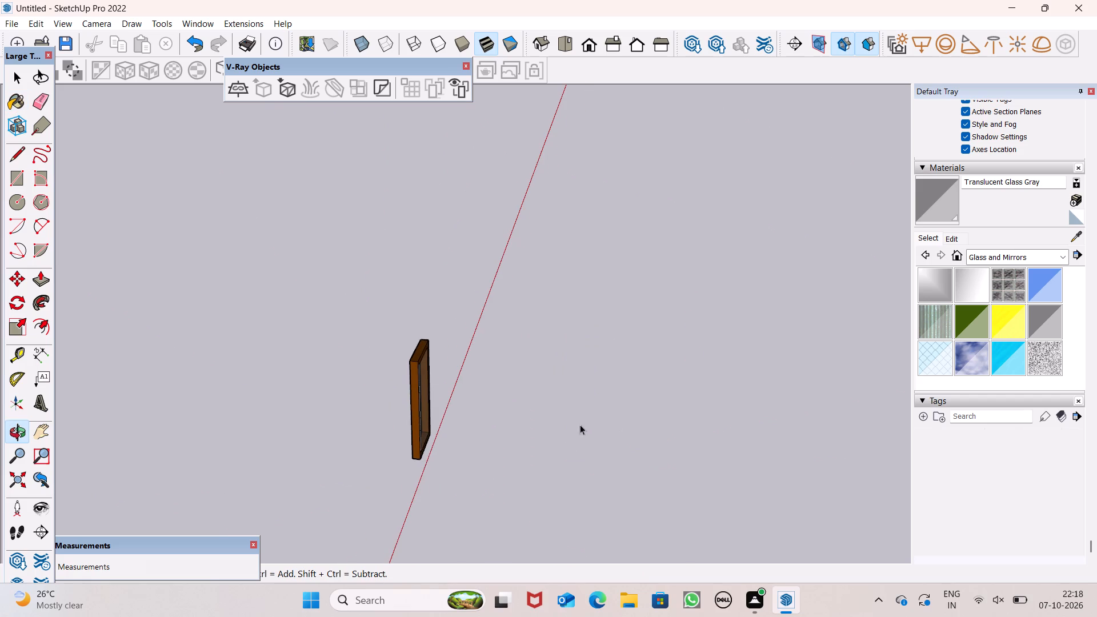
Make the whole brown-framed grey glass door a group.
middle_drag(580, 424, 387, 411)
scroll(820, 378, down, 4)
middle_drag(782, 398, 375, 357)
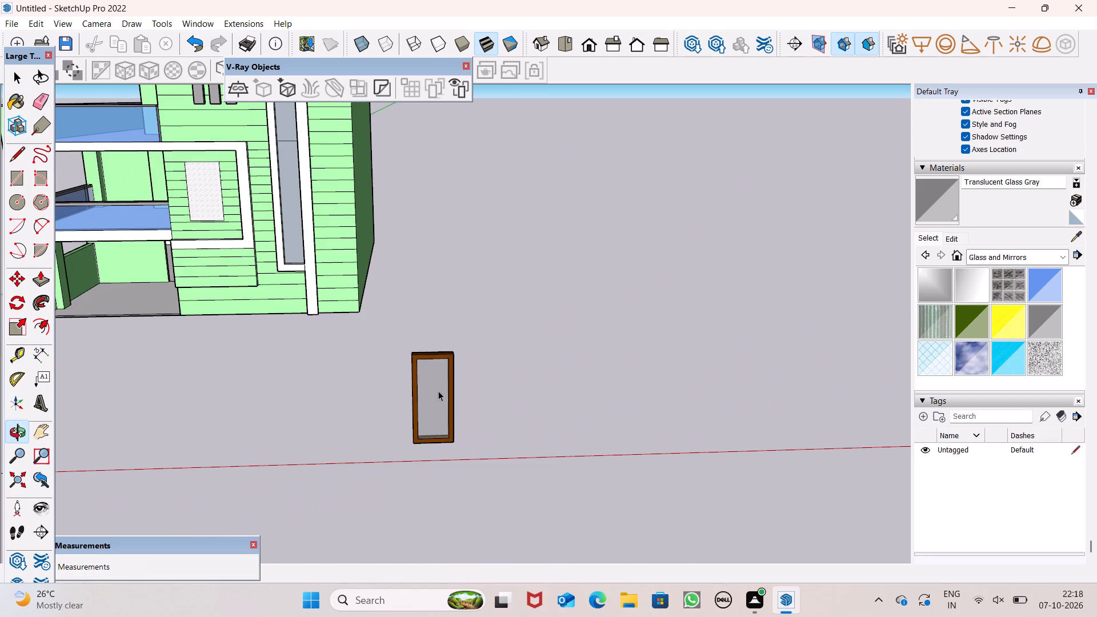
triple_click(437, 391)
right_click(437, 391)
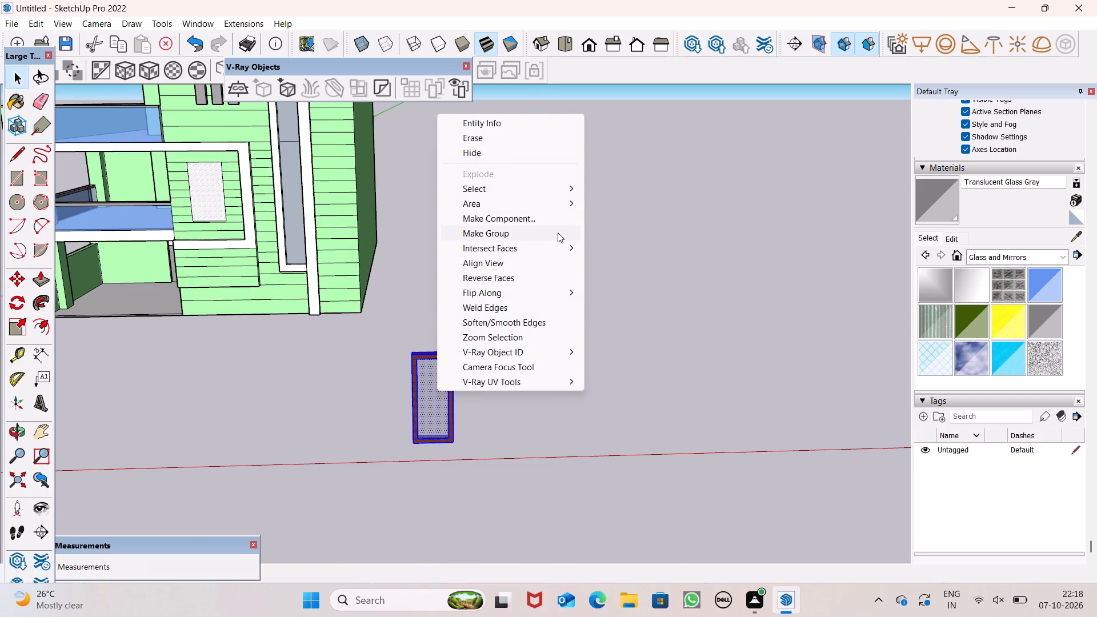
click(556, 237)
Move the door group from the open ground to the house's open ground-floor area, near the rear doorway.
scroll(626, 251, down, 6)
scroll(311, 81, down, 1)
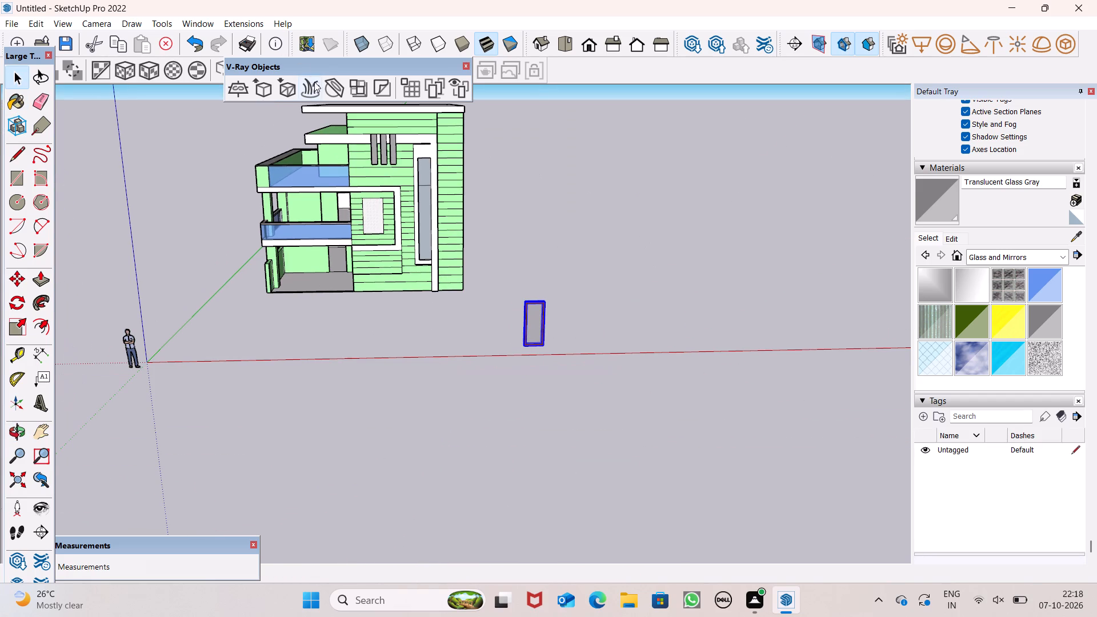
key(m)
key(Return)
scroll(266, 131, up, 4)
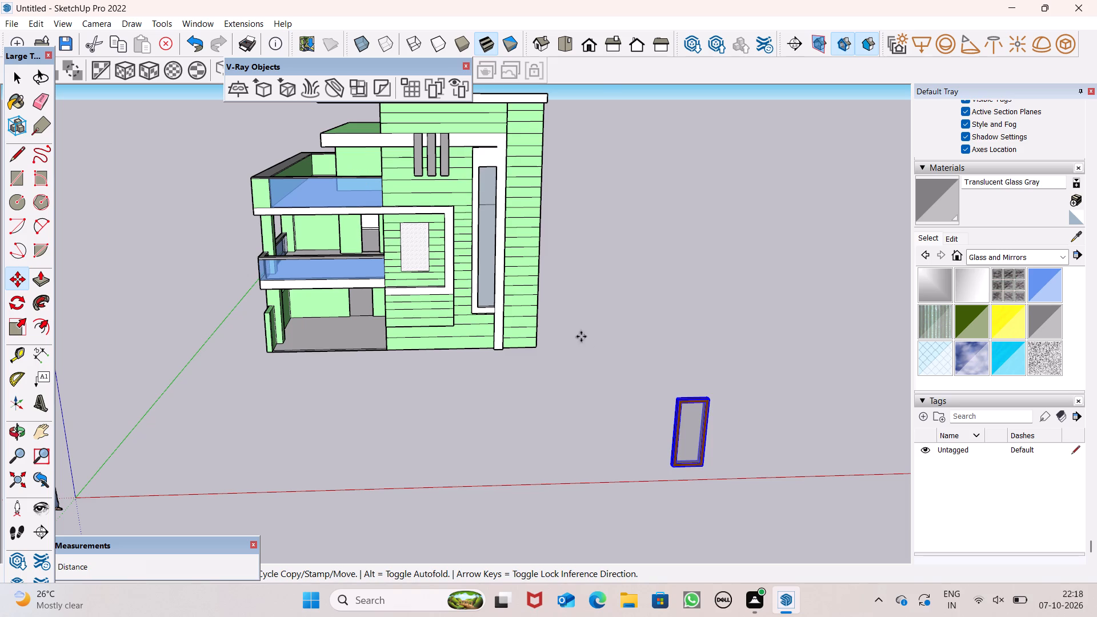
drag(704, 467, 342, 334)
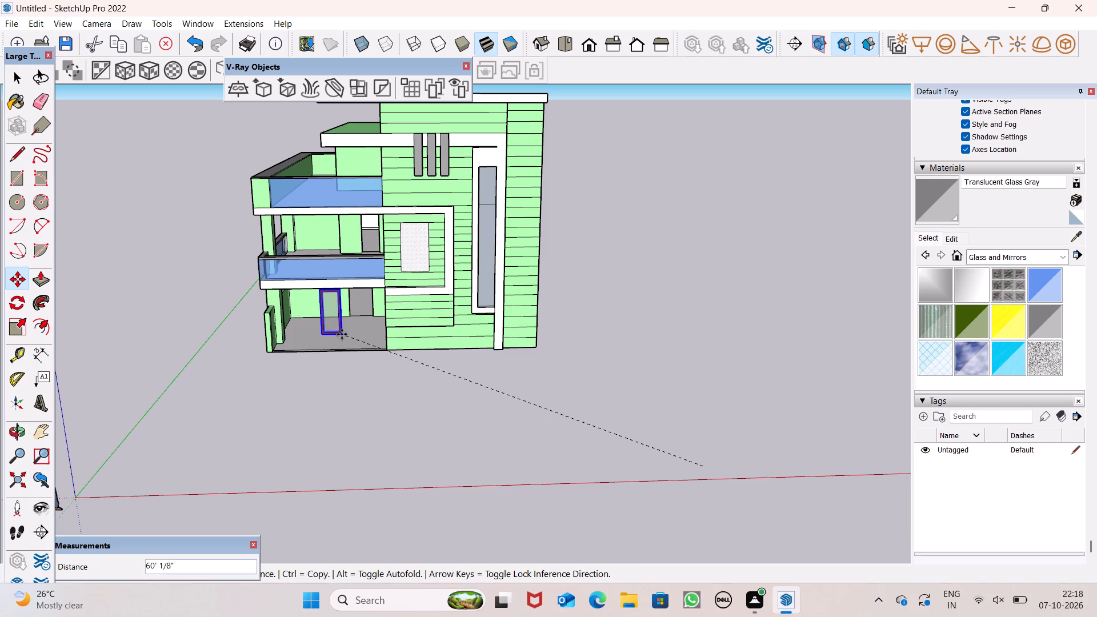
drag(342, 334, 357, 328)
scroll(338, 283, up, 7)
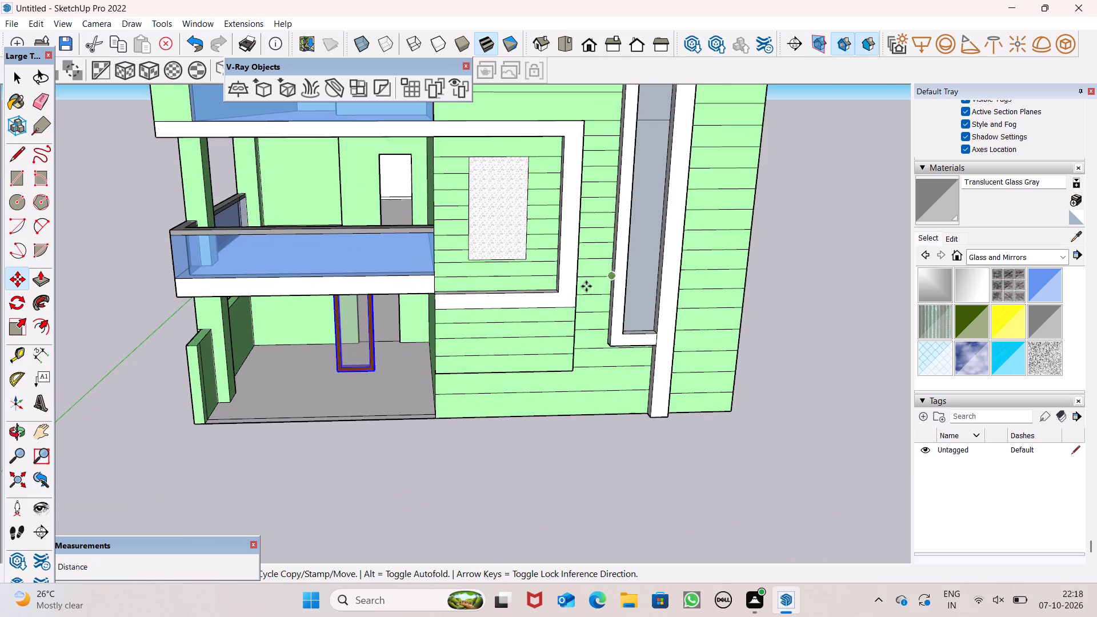
Move the door group by its bottom corner onto the floor-level corner of the ground-floor doorway nearest the dark green side wall.
scroll(392, 321, up, 9)
middle_drag(420, 409, 406, 394)
scroll(349, 434, up, 5)
drag(361, 443, 488, 297)
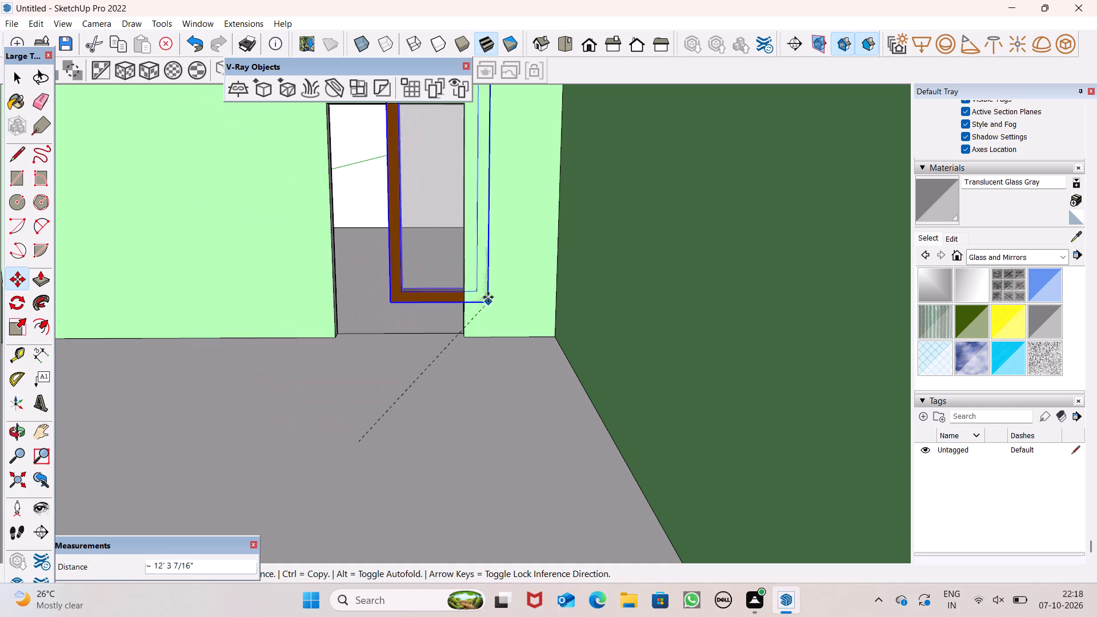
drag(488, 297, 465, 342)
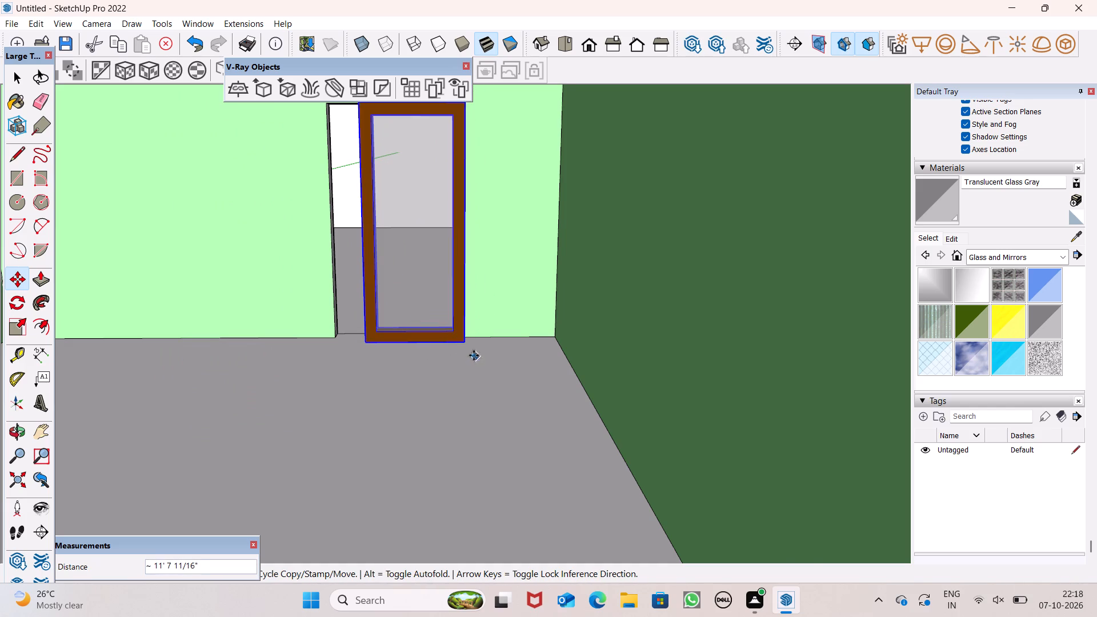
scroll(458, 335, up, 5)
drag(473, 346, 469, 338)
scroll(490, 346, down, 6)
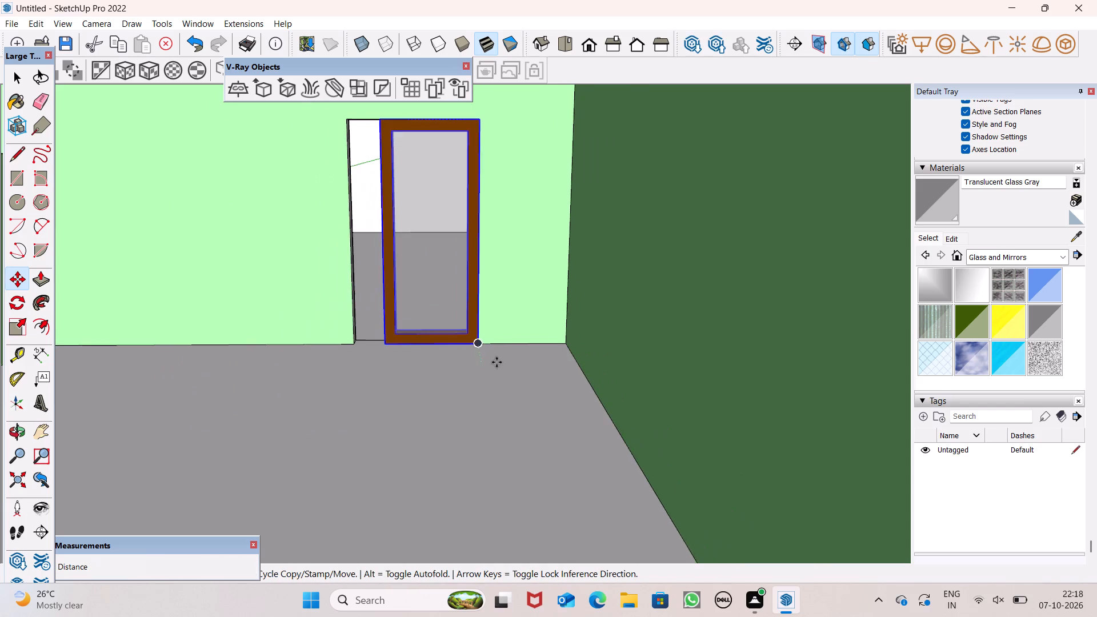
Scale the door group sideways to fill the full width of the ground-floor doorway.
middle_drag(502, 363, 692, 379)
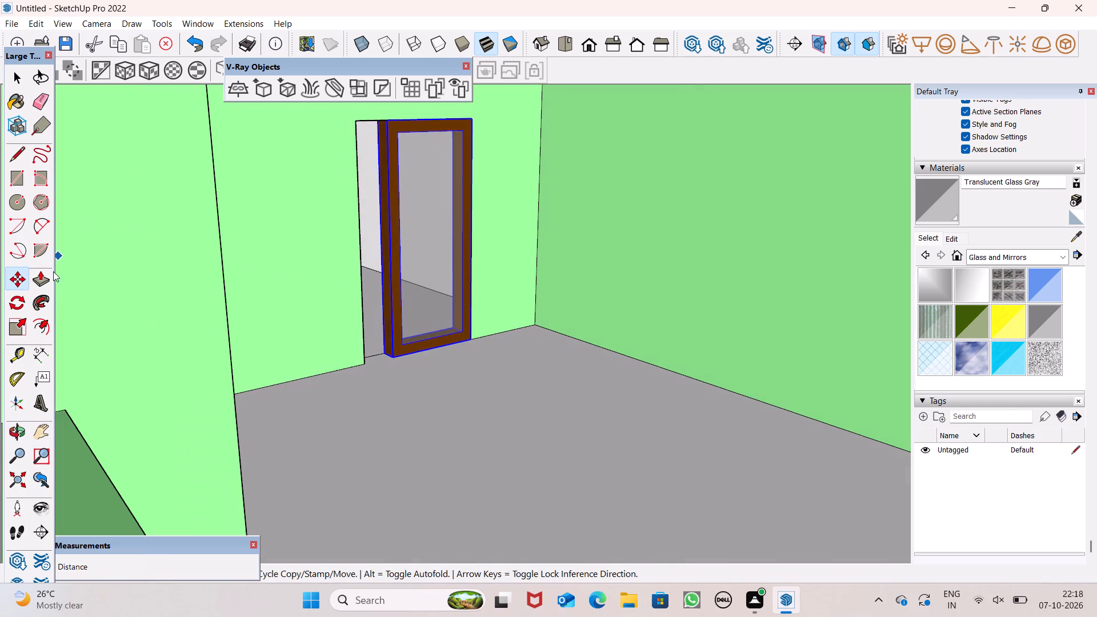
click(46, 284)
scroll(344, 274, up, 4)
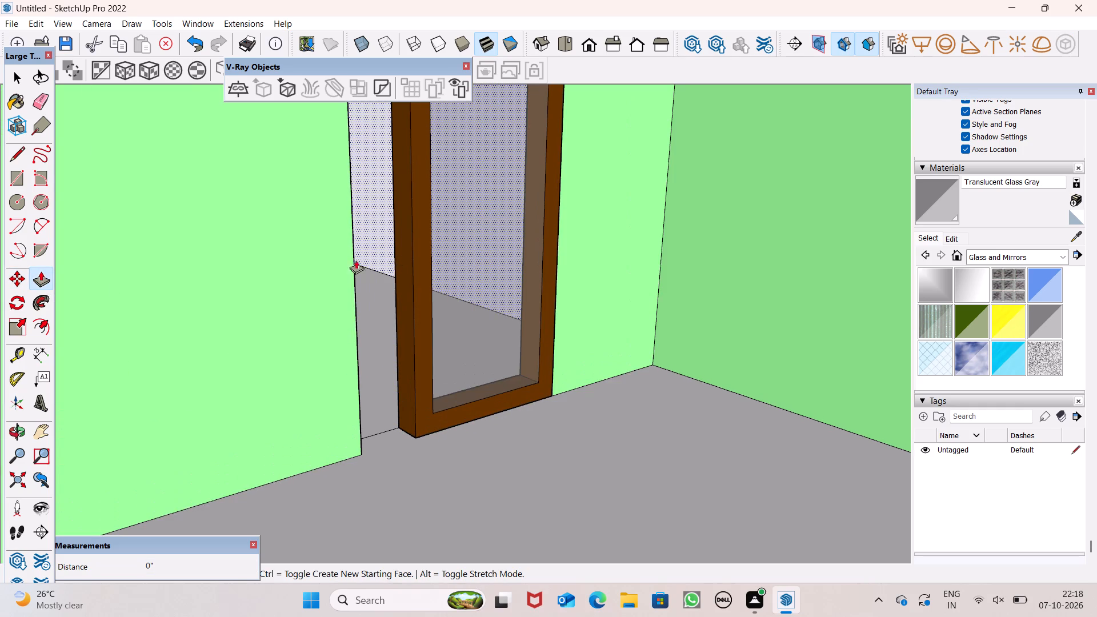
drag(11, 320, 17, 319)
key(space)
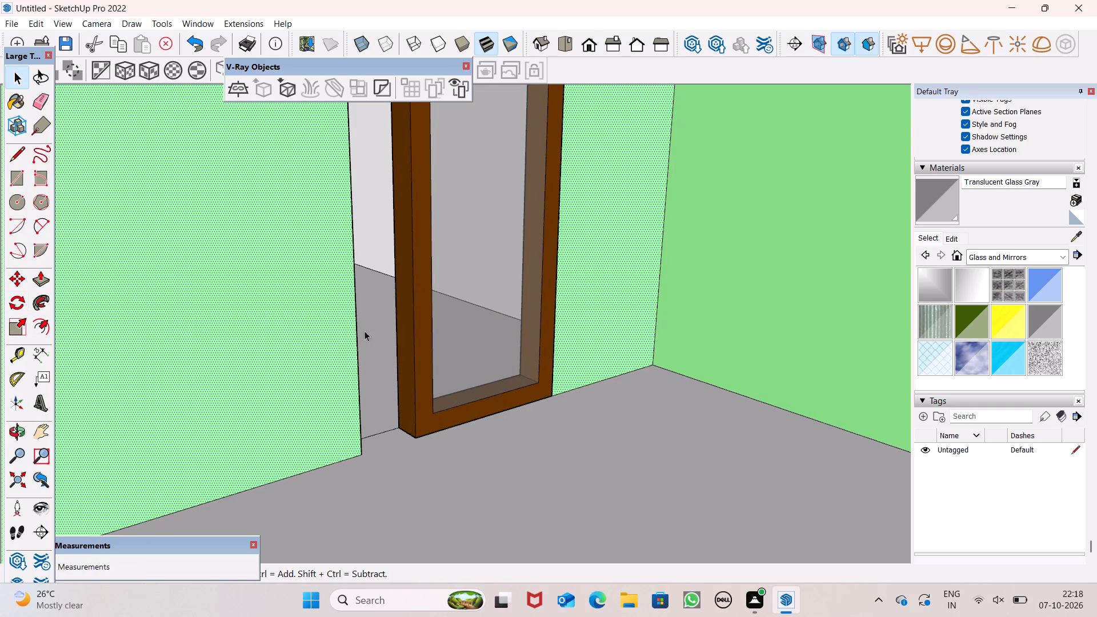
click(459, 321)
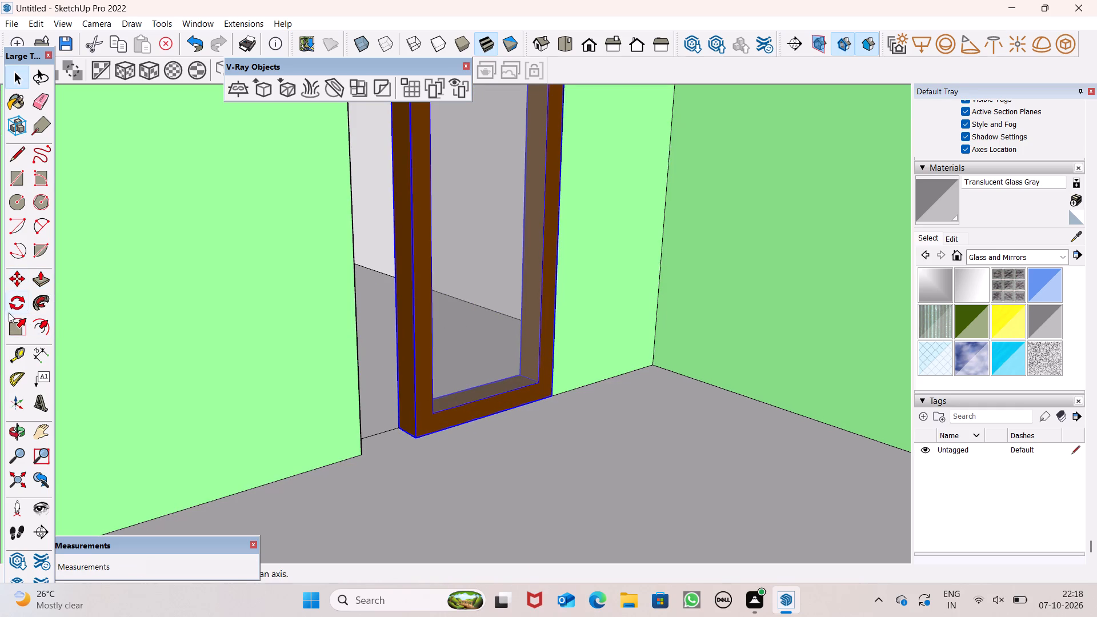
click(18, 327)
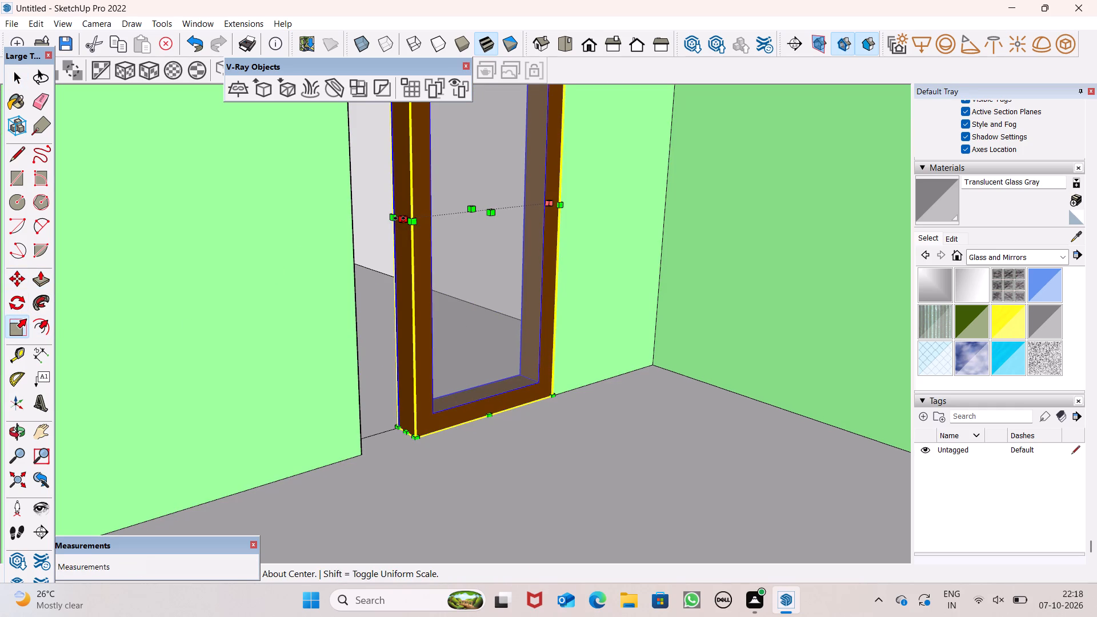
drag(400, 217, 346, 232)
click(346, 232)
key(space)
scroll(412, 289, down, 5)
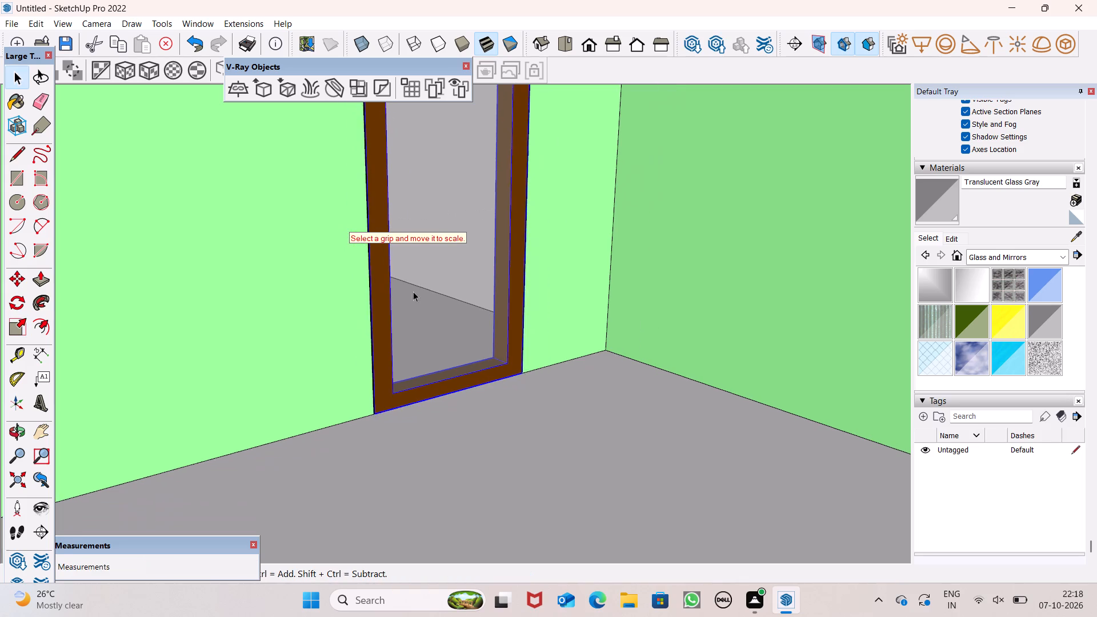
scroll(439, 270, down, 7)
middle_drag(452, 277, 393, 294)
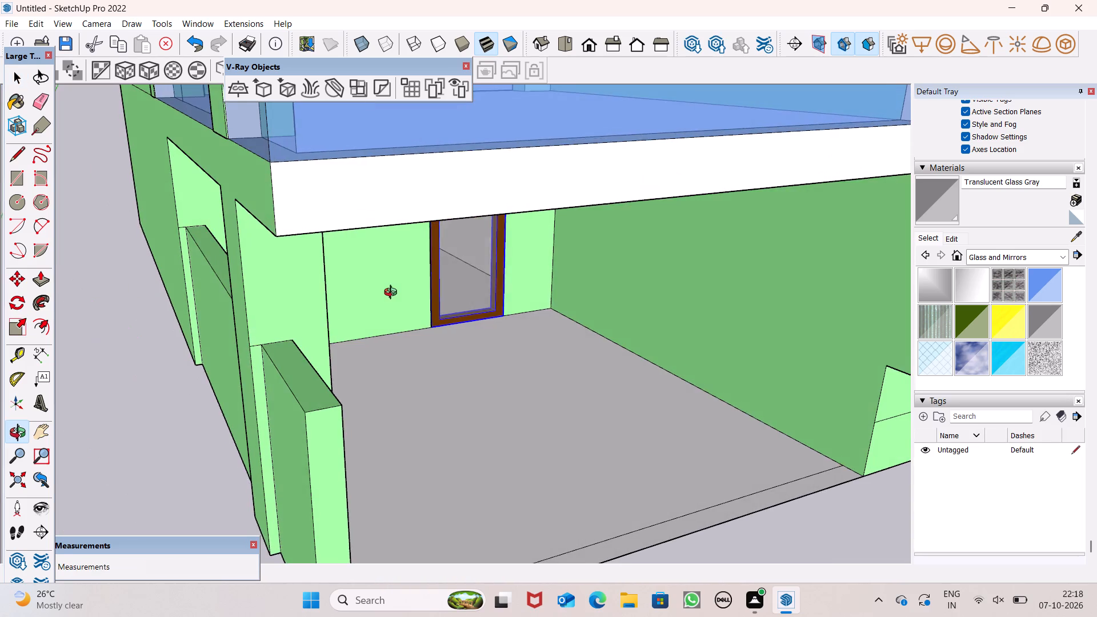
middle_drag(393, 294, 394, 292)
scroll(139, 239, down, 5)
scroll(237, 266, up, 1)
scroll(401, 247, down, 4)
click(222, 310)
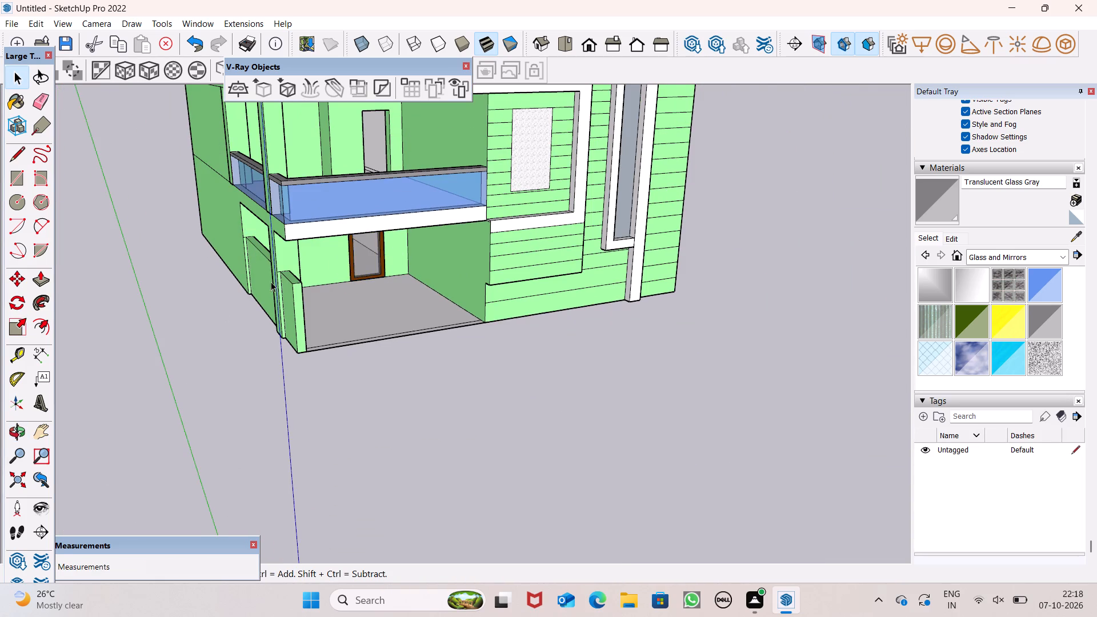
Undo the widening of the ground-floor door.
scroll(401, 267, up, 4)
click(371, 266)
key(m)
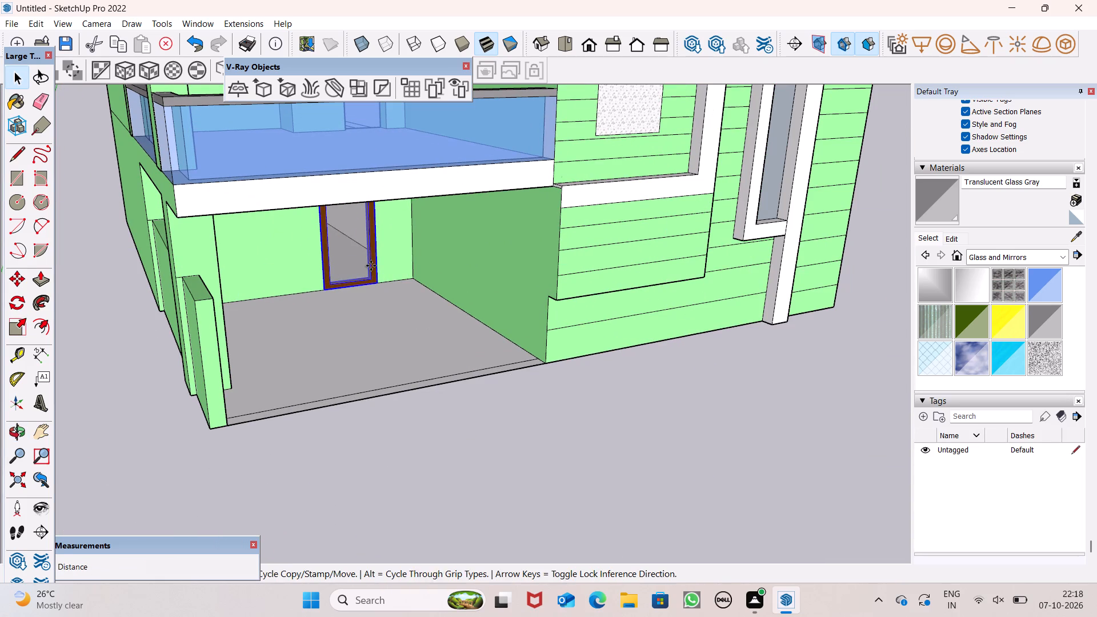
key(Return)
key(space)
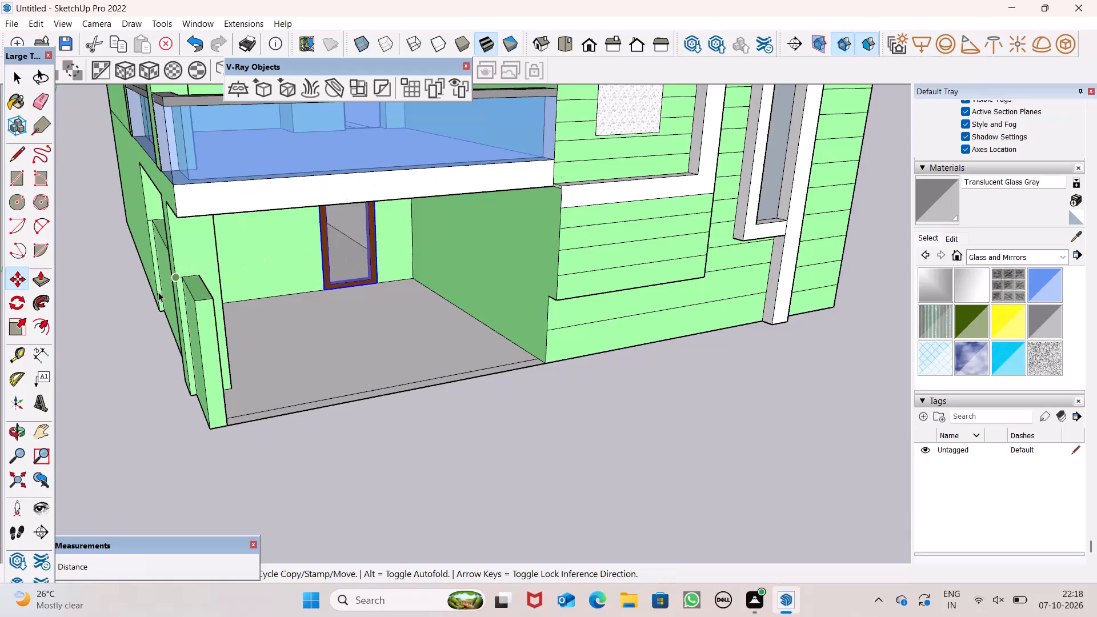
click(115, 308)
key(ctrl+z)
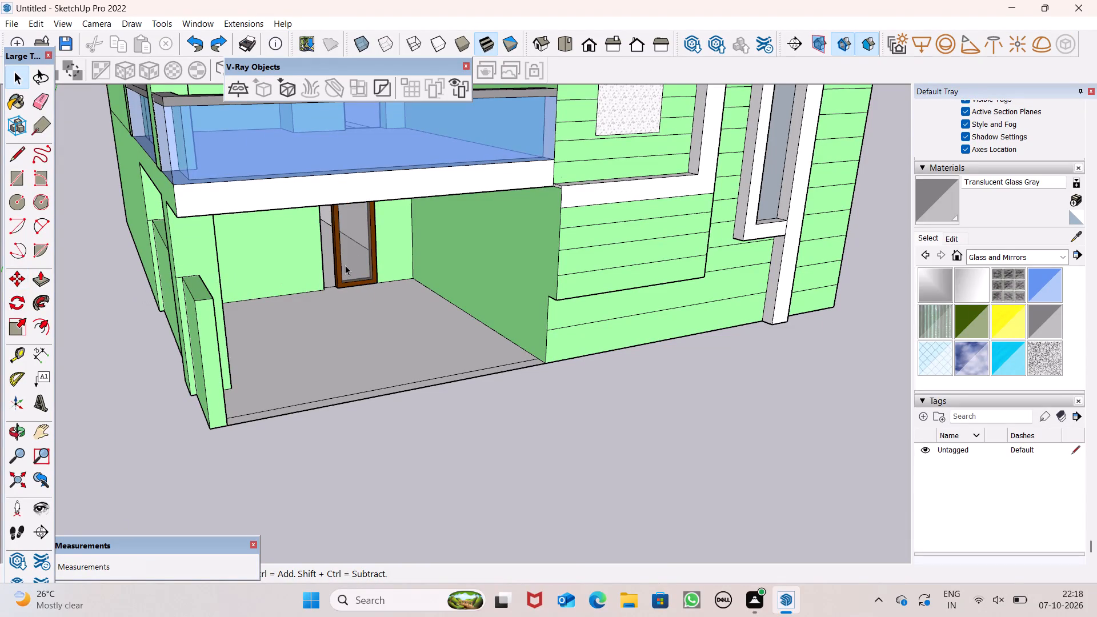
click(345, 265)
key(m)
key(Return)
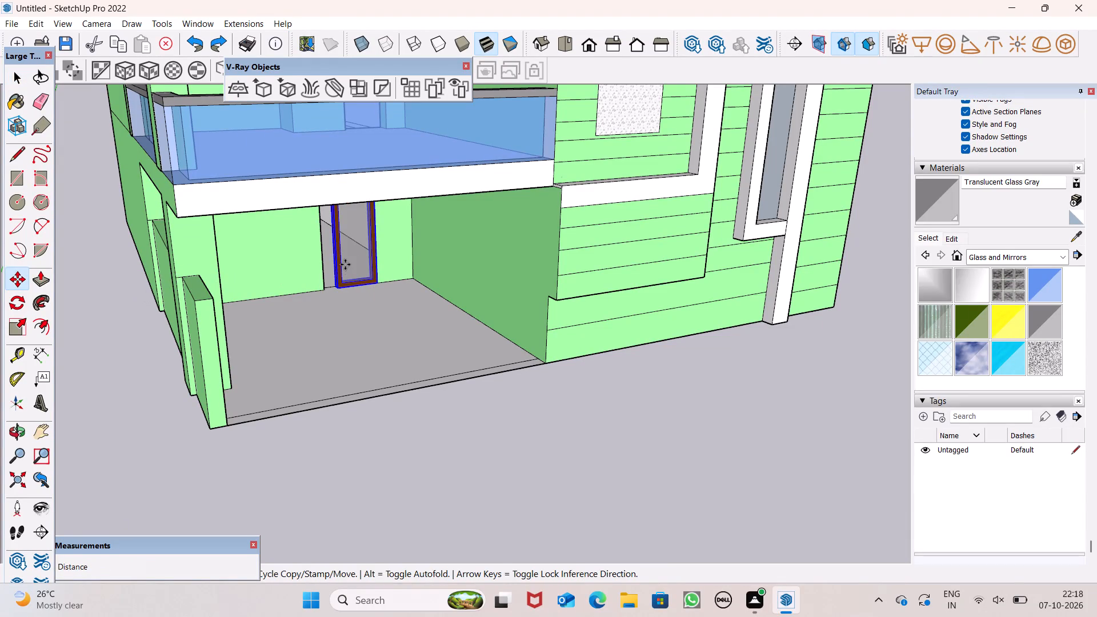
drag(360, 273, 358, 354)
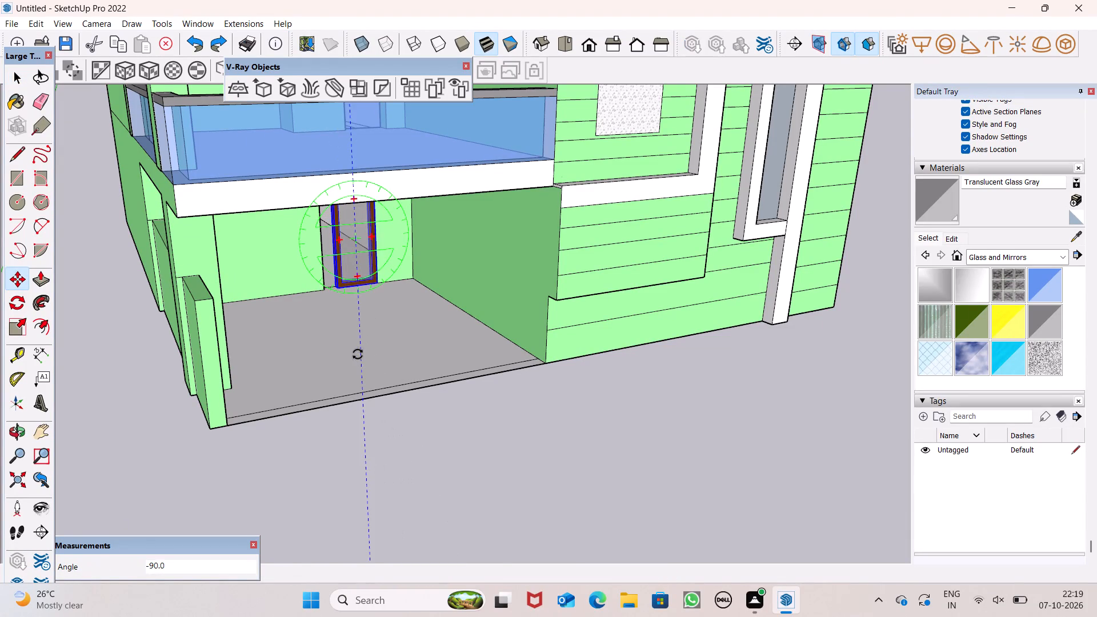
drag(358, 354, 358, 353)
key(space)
Copy the ground-floor door about 16' 10" away, to the open space outside the house's side wall.
key(m)
key(Return)
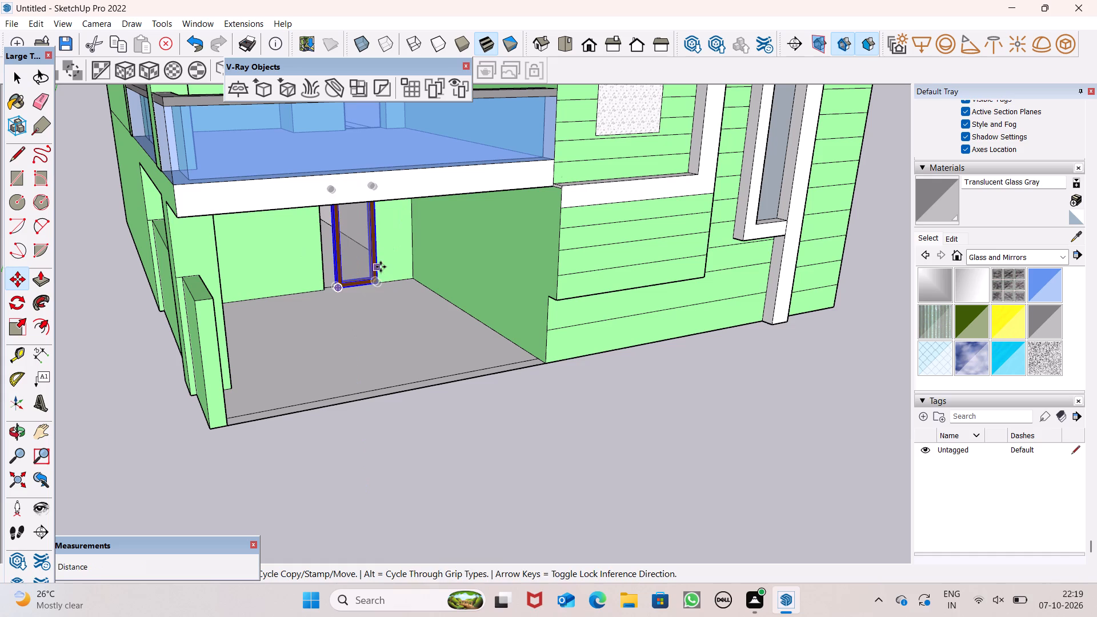
drag(377, 282, 136, 324)
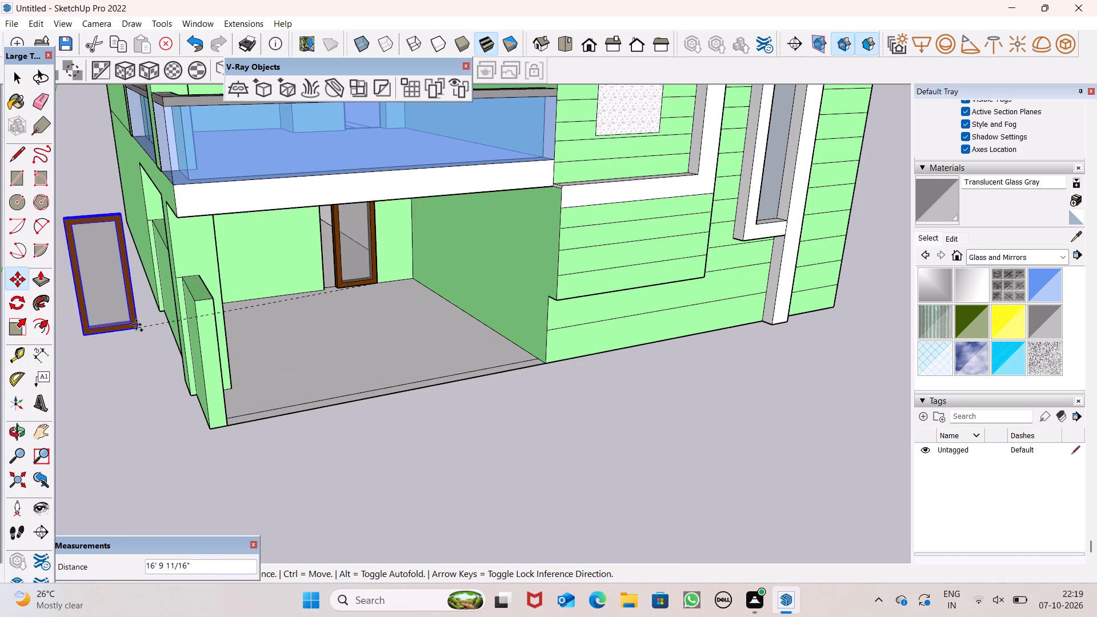
drag(136, 324, 134, 321)
key(space)
click(137, 340)
Scale the original ground-floor door sideways by about 1.33 so it fills the doorway's width.
scroll(289, 222, up, 7)
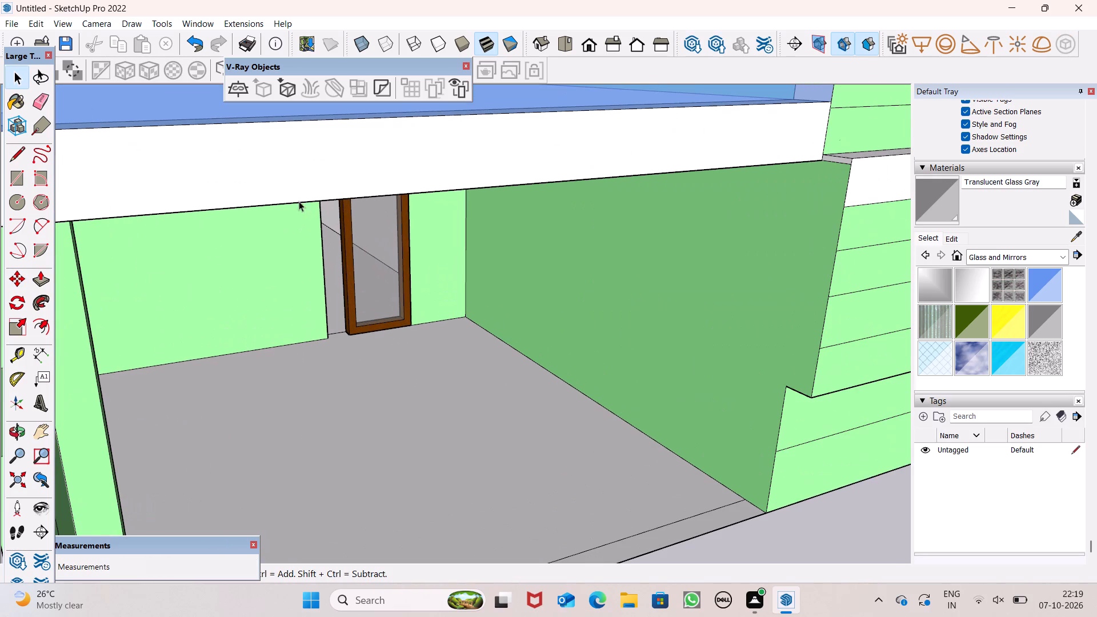
click(374, 296)
drag(6, 327, 15, 322)
scroll(291, 231, up, 3)
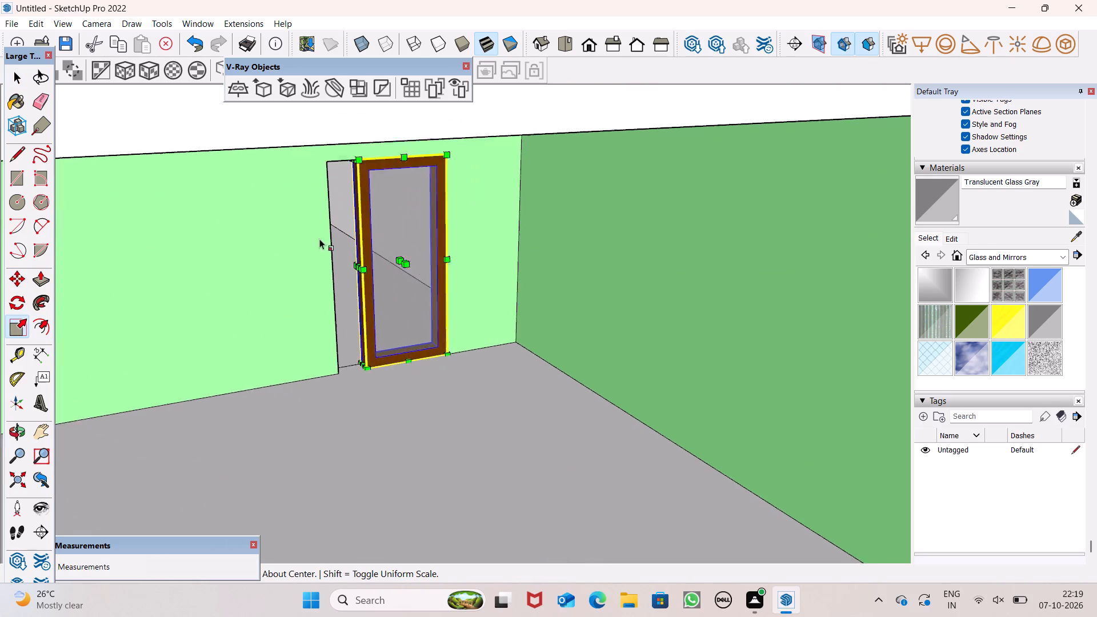
scroll(319, 239, up, 3)
drag(371, 277, 340, 284)
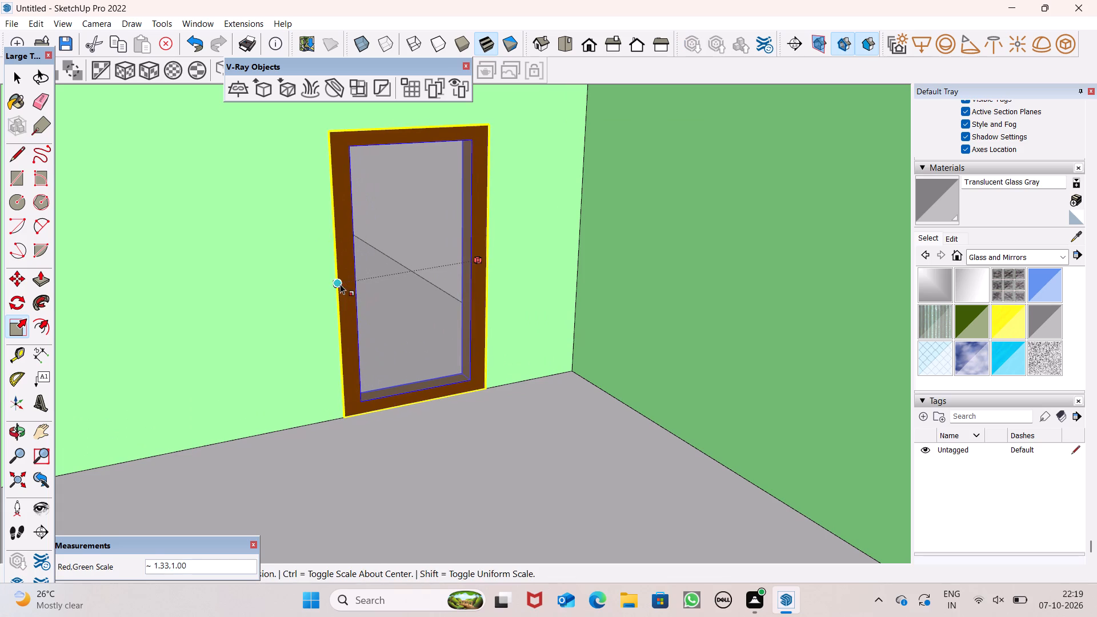
drag(340, 284, 339, 285)
key(space)
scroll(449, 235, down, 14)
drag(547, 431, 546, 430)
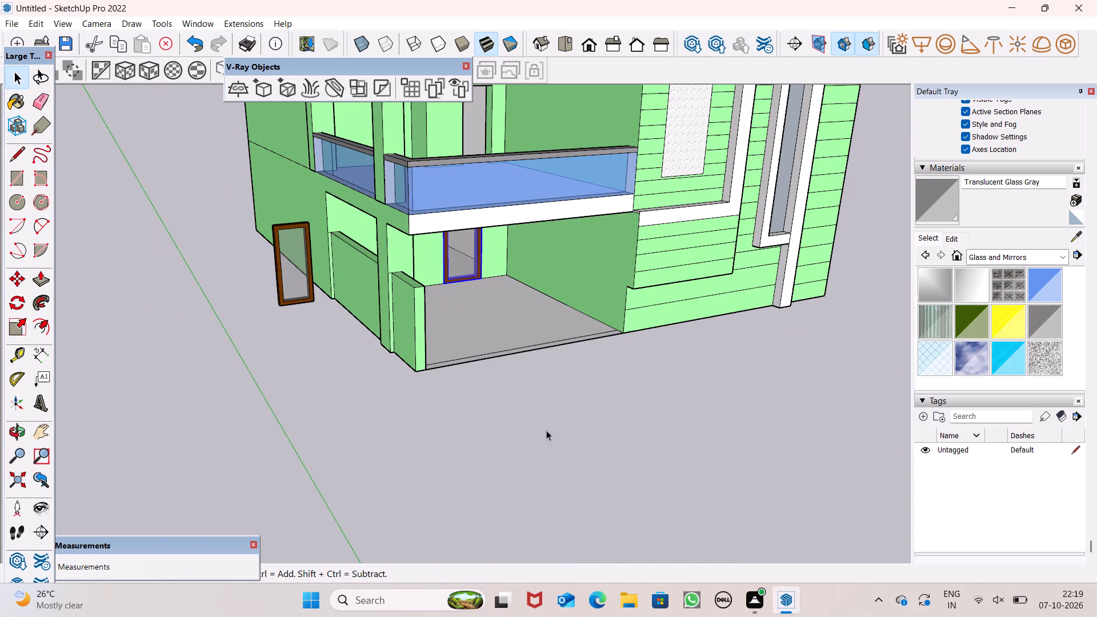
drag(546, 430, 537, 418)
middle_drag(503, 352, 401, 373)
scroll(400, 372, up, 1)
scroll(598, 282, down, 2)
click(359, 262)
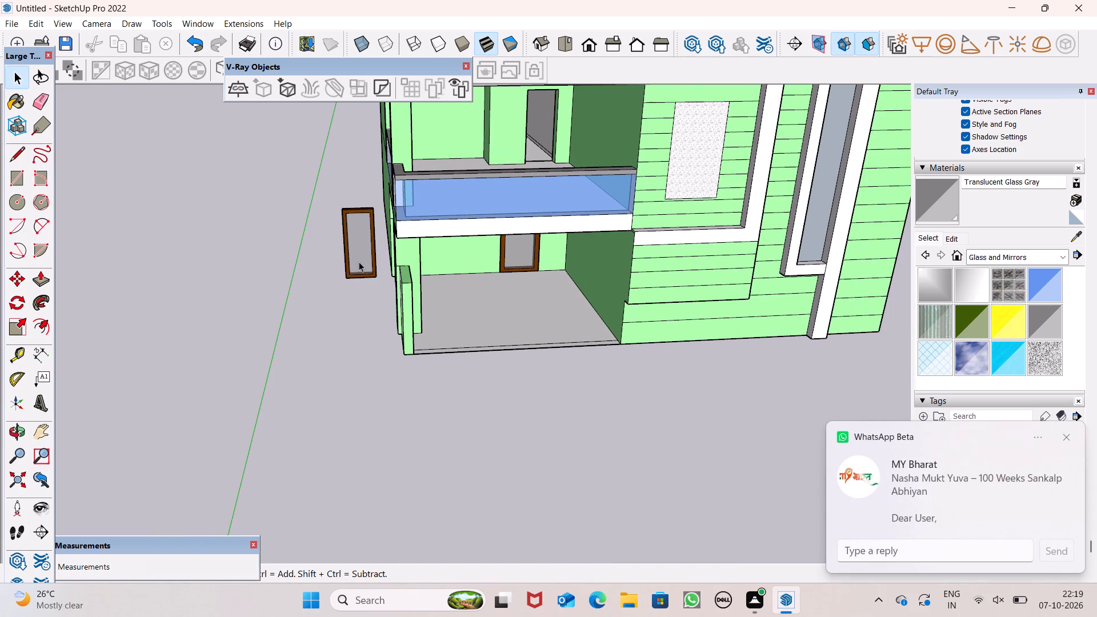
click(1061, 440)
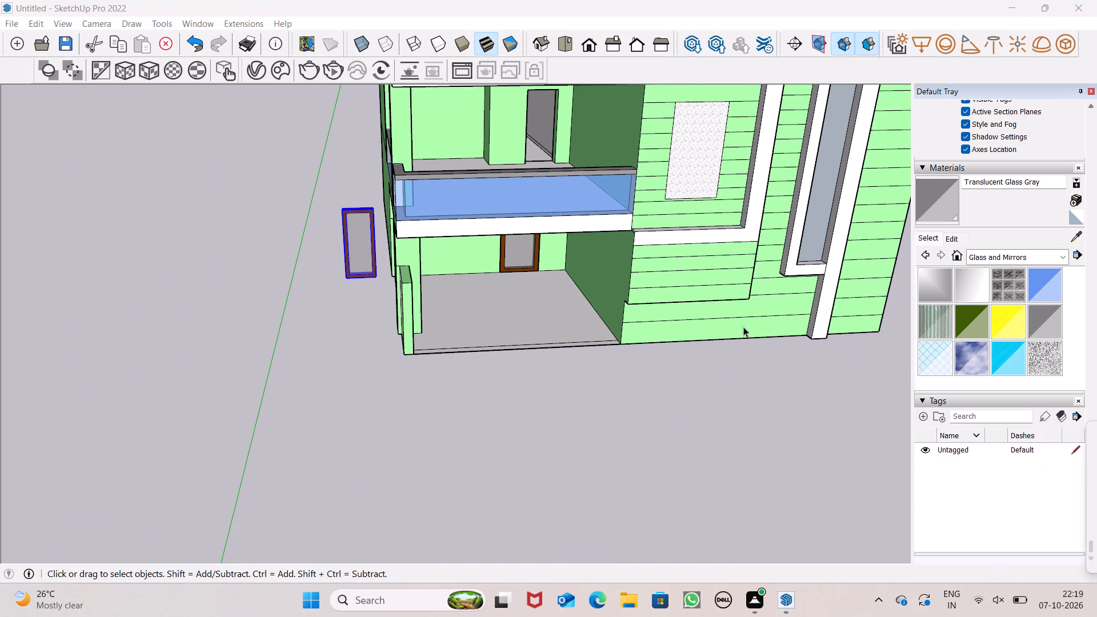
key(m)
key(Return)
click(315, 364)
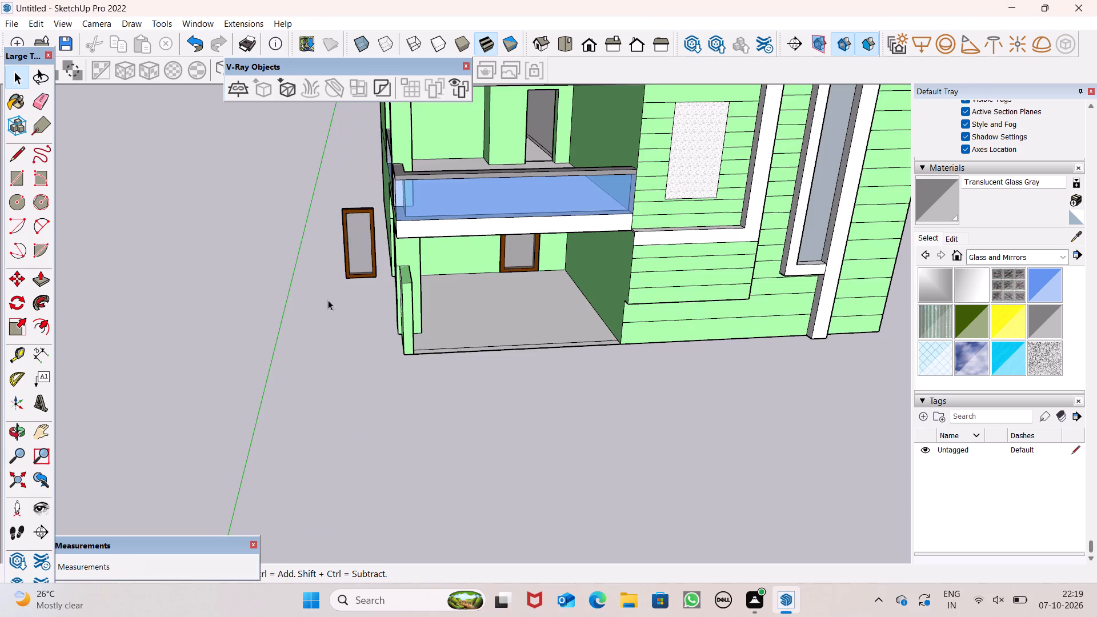
Move the spare door from outside the house's side wall into the first-floor doorway, about 32' 2" away.
scroll(340, 236, up, 5)
click(357, 245)
scroll(382, 262, down, 2)
middle_drag(477, 277, 399, 339)
scroll(399, 339, up, 1)
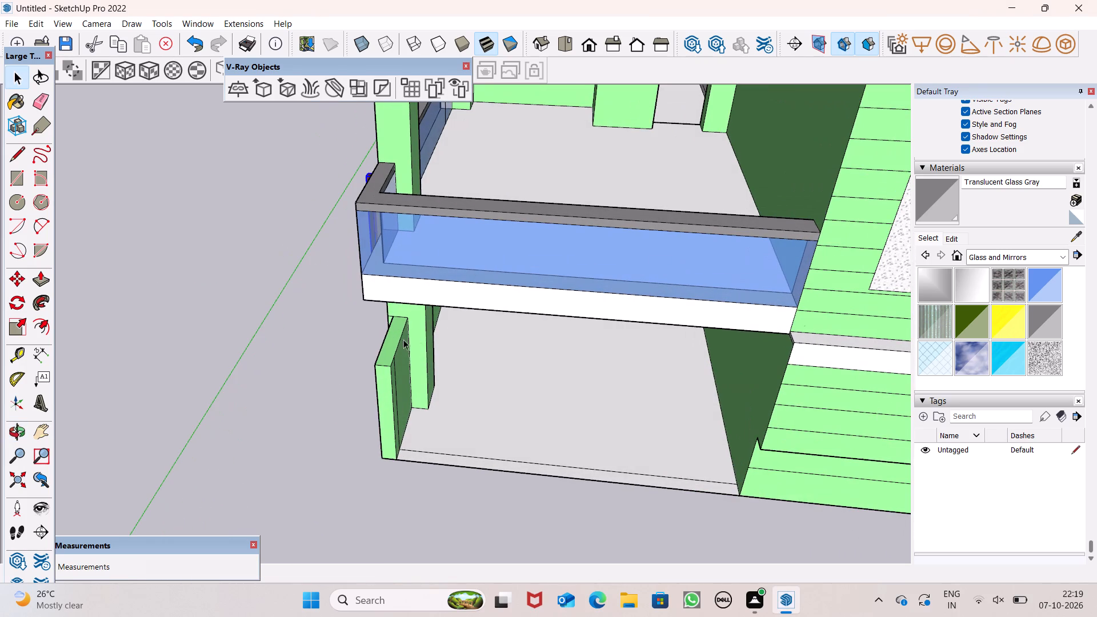
key(m)
key(Return)
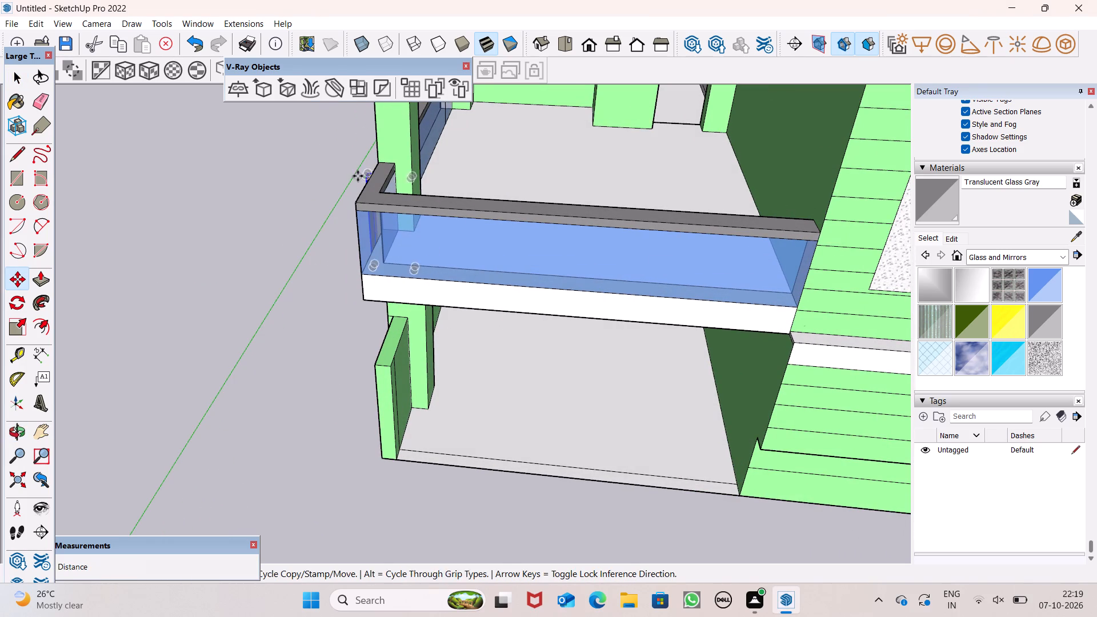
drag(365, 177, 545, 138)
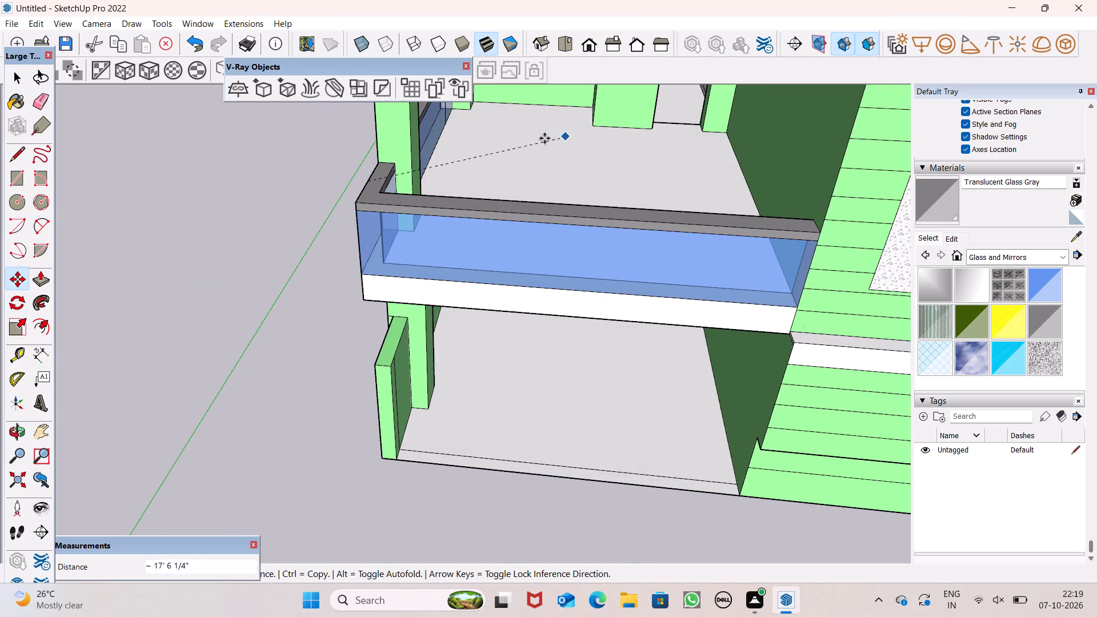
drag(545, 138, 167, 124)
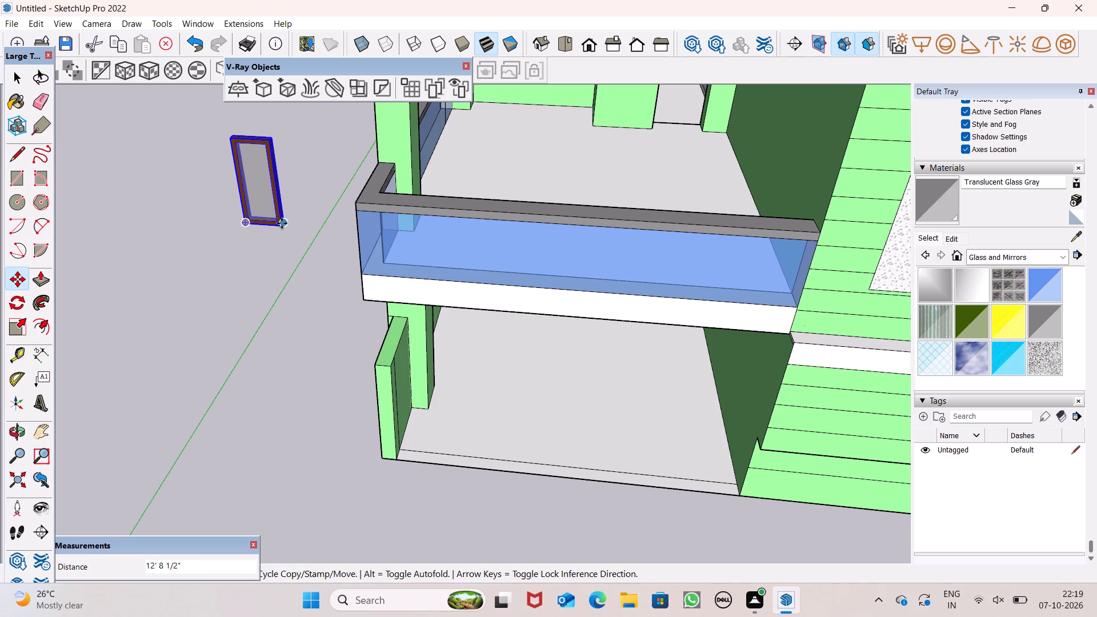
drag(282, 223, 703, 121)
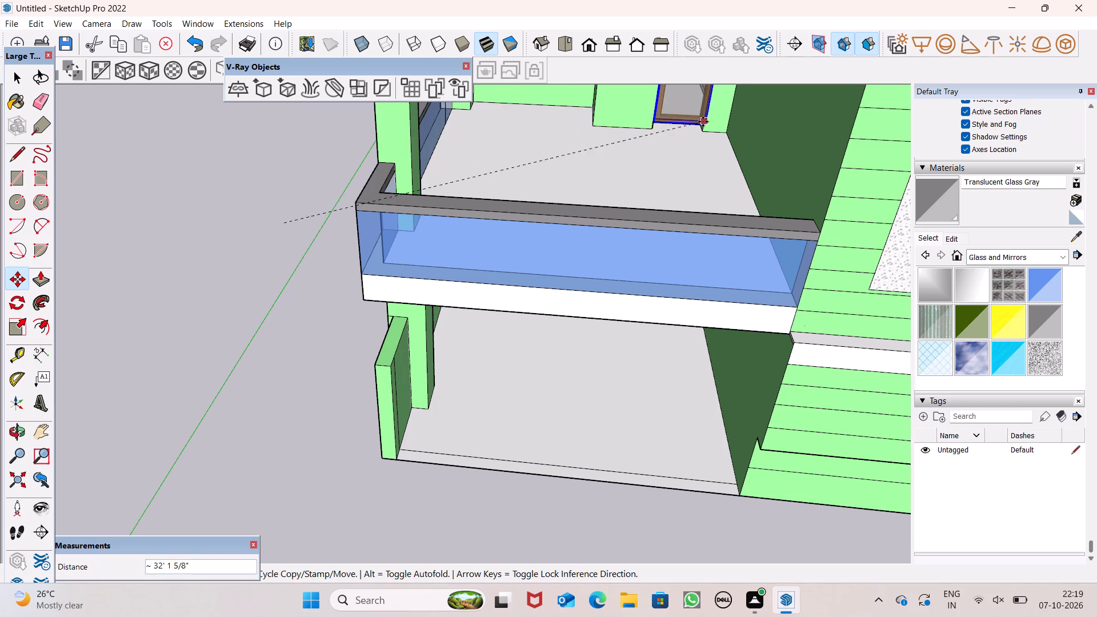
Move the first-floor door so its bottom corner sits on the doorway's floor corner, flush with the wall face.
scroll(703, 122, up, 7)
middle_drag(715, 122, 702, 117)
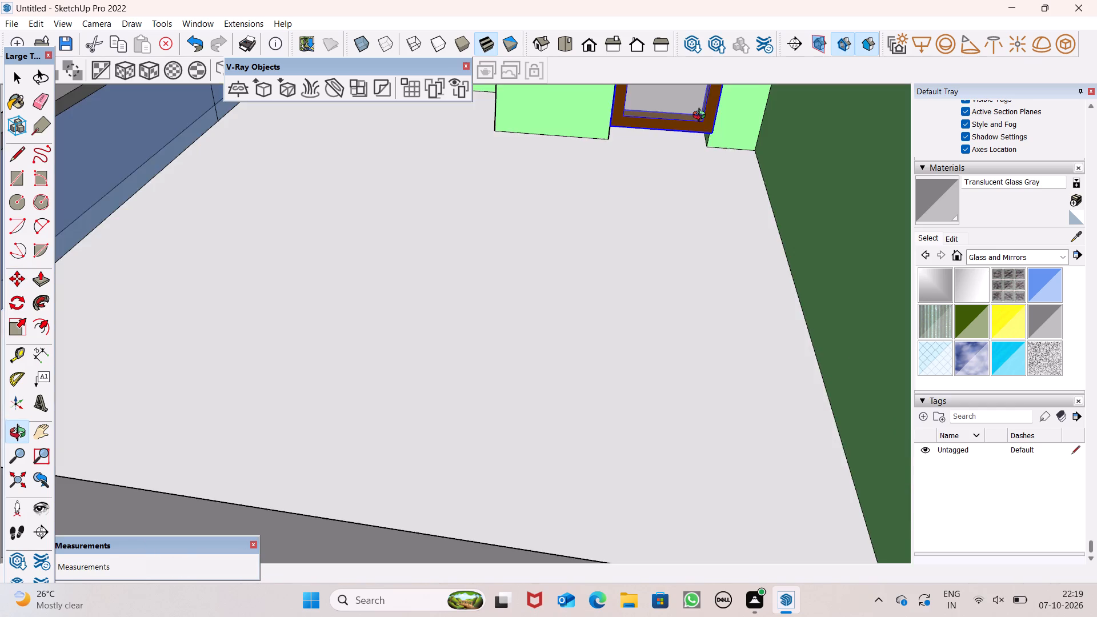
middle_drag(702, 117, 708, 104)
scroll(716, 102, up, 2)
scroll(716, 104, down, 1)
scroll(716, 104, up, 5)
scroll(676, 130, up, 8)
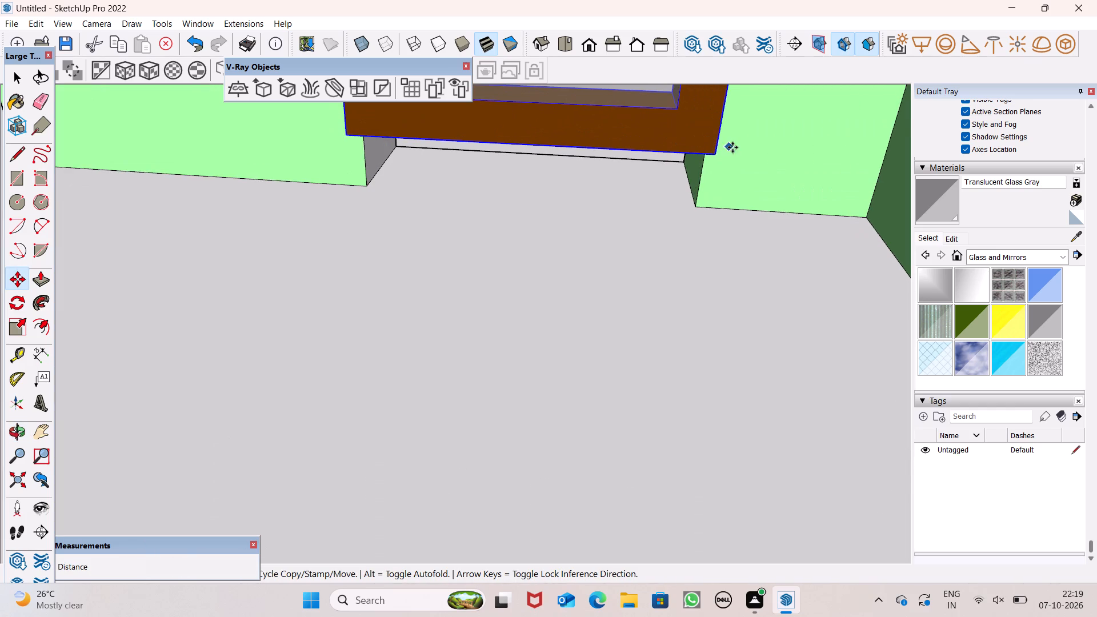
drag(720, 154, 699, 183)
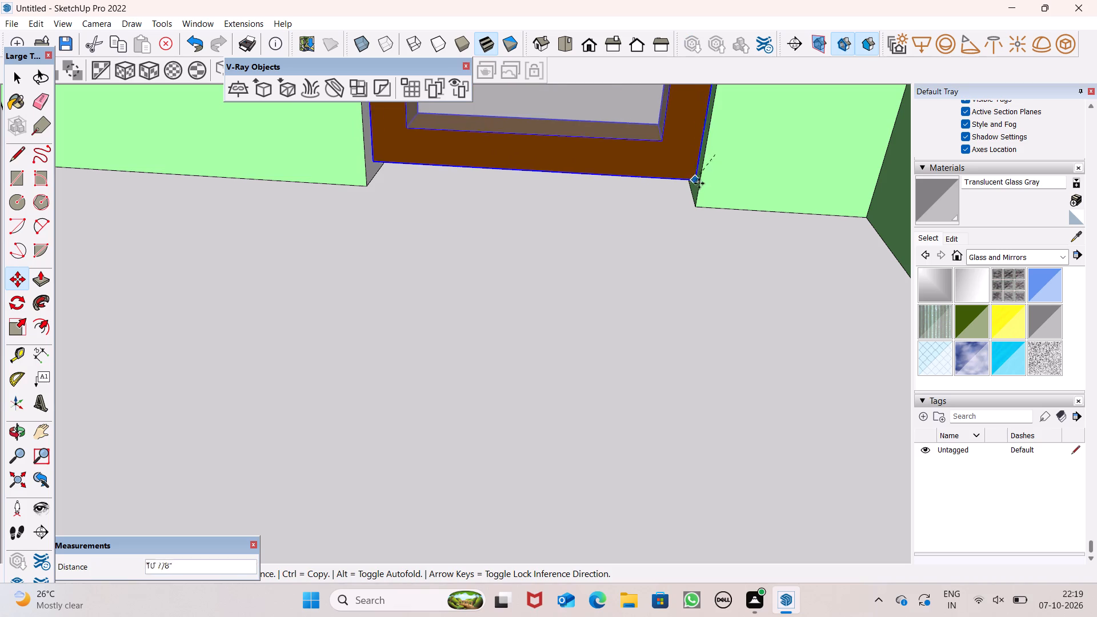
drag(699, 183, 693, 206)
scroll(721, 217, down, 3)
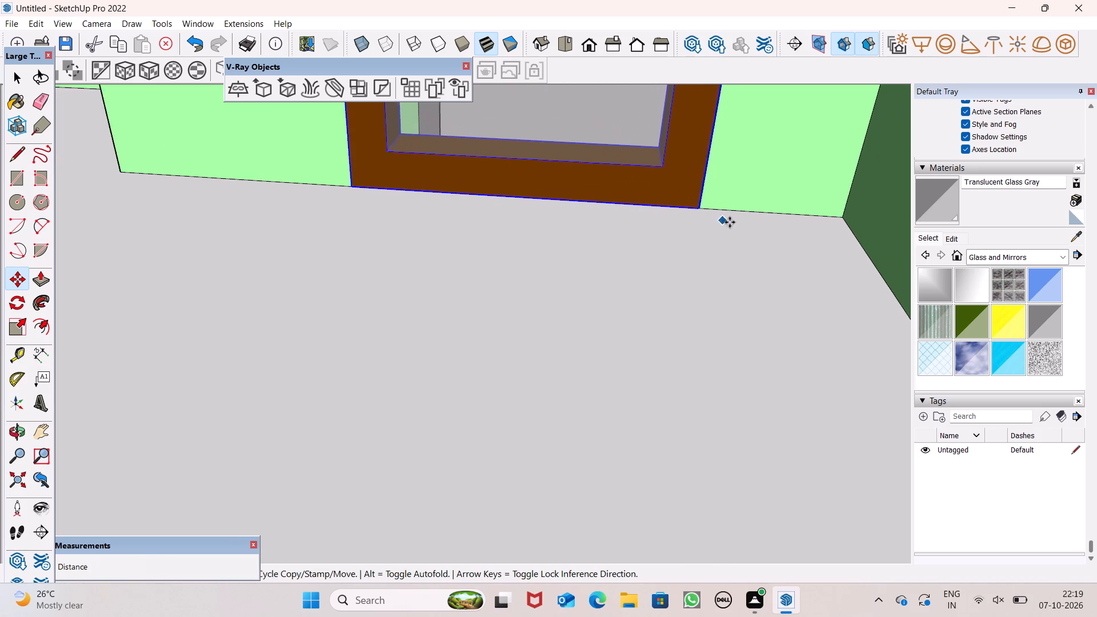
scroll(730, 222, down, 13)
scroll(727, 238, down, 8)
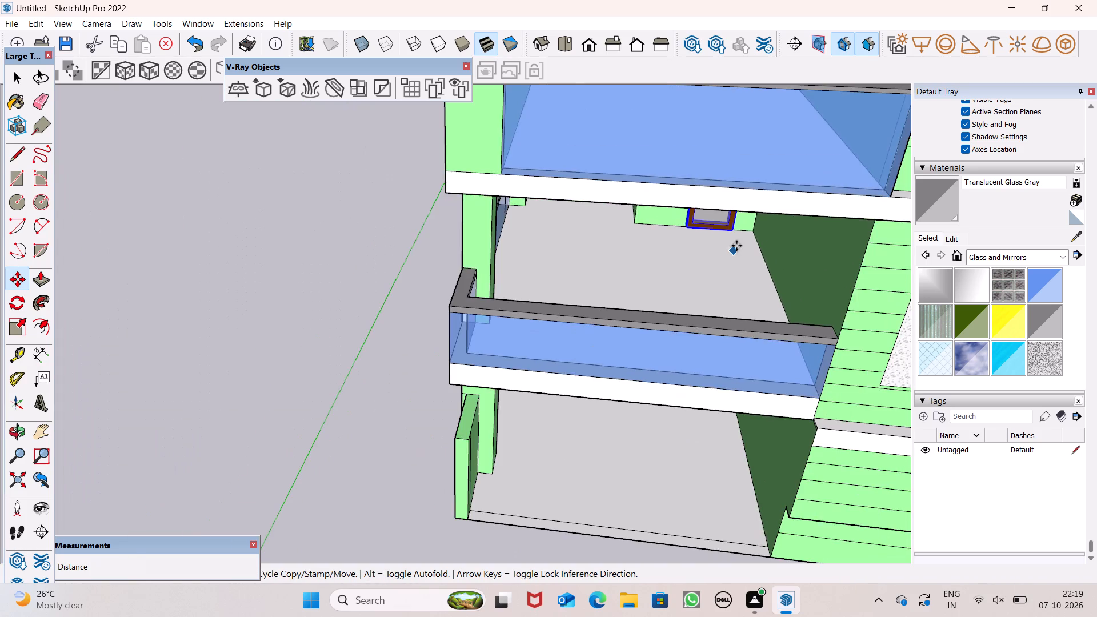
Move the first-floor door about 1' 9" so its other bottom corner meets the opposite jamb's base, and deselect it.
middle_drag(739, 239, 734, 98)
scroll(736, 137, up, 8)
middle_drag(707, 202, 738, 226)
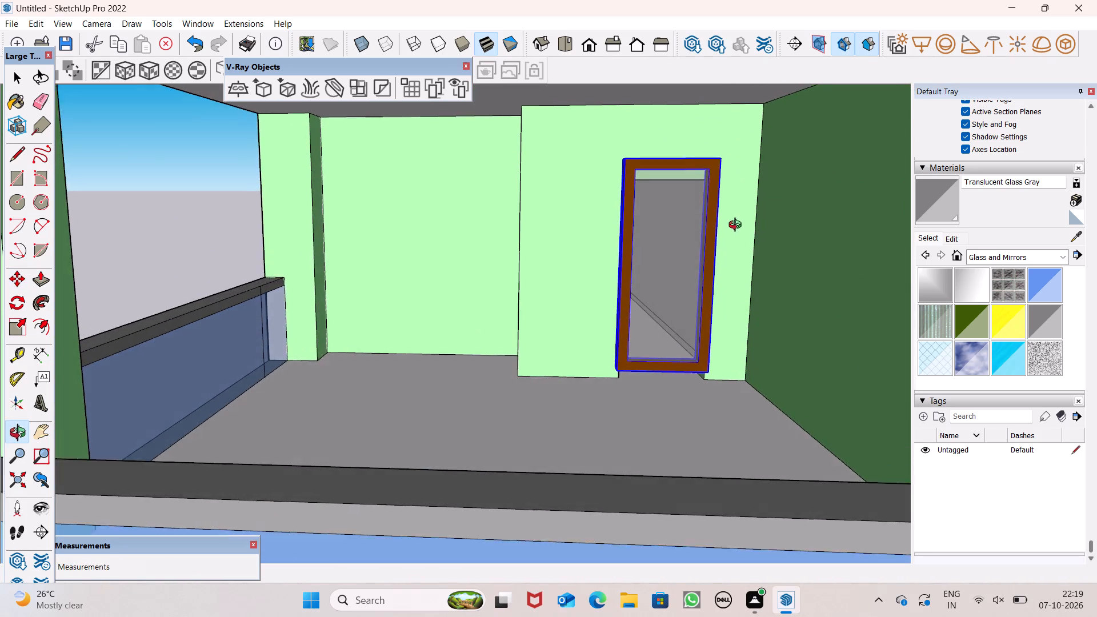
middle_drag(738, 226, 738, 223)
scroll(678, 275, up, 5)
scroll(562, 427, up, 1)
middle_drag(561, 426, 649, 440)
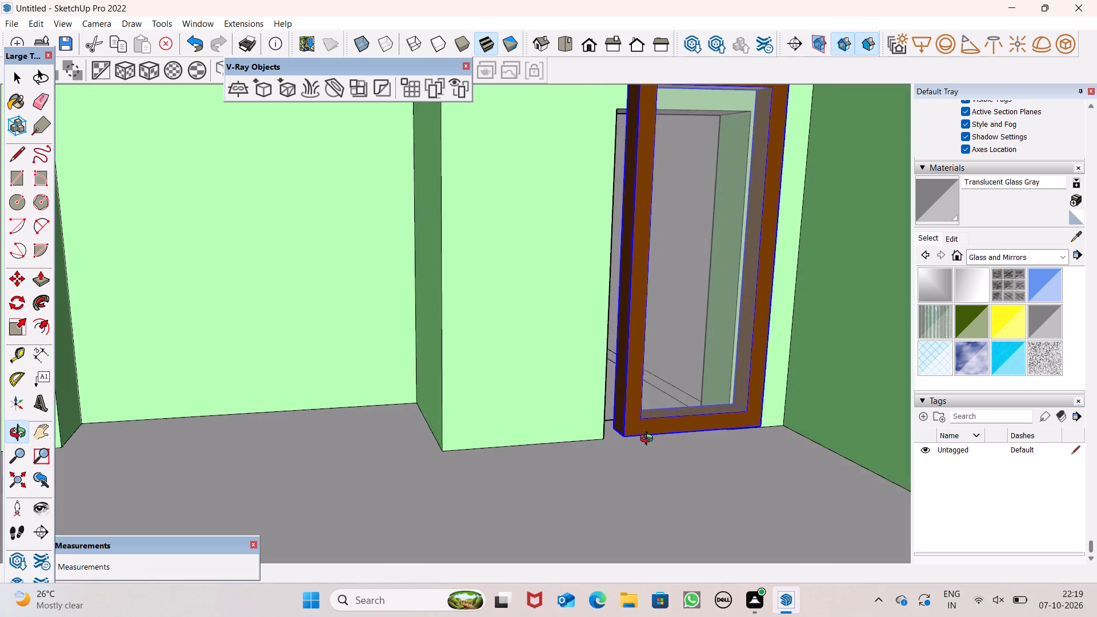
middle_drag(649, 440, 676, 435)
scroll(615, 428, up, 5)
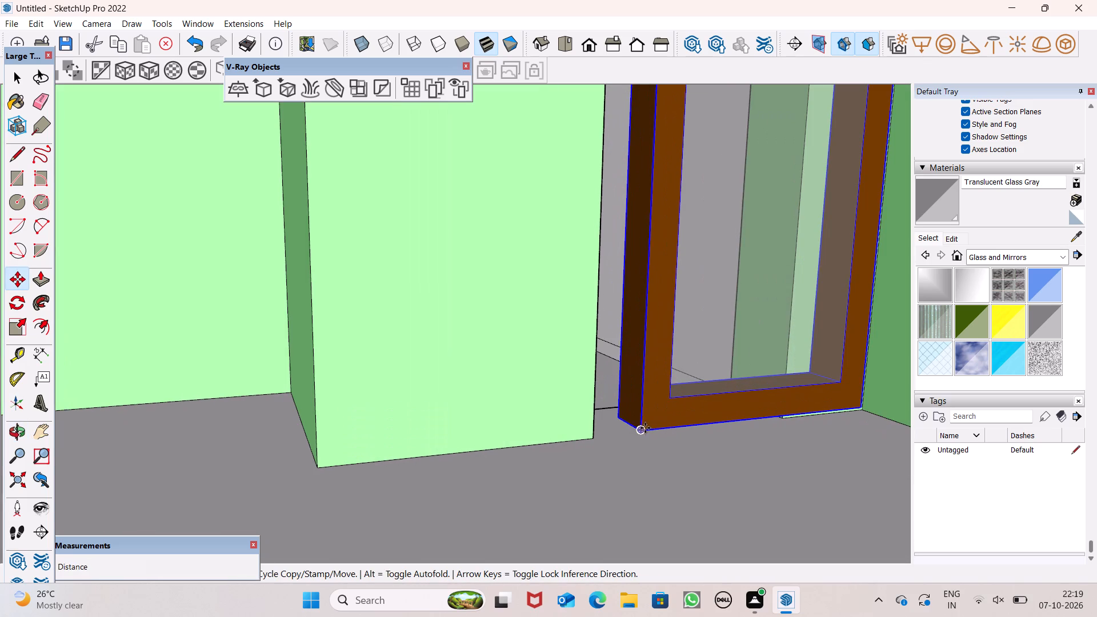
drag(642, 431, 594, 432)
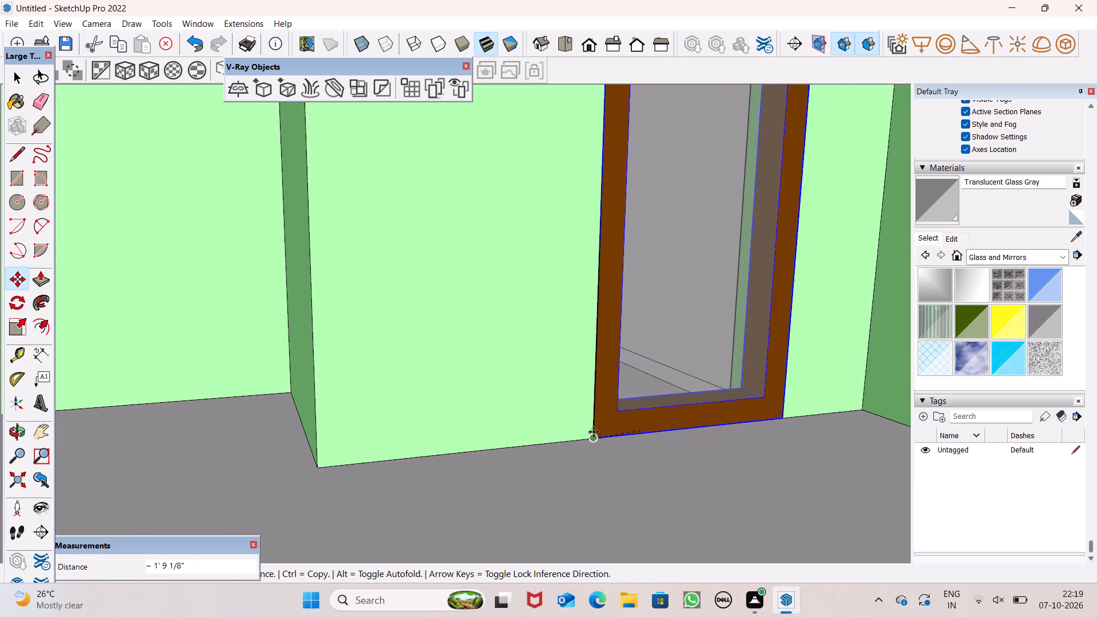
drag(594, 432, 594, 432)
scroll(657, 373, down, 6)
key(space)
scroll(670, 376, down, 2)
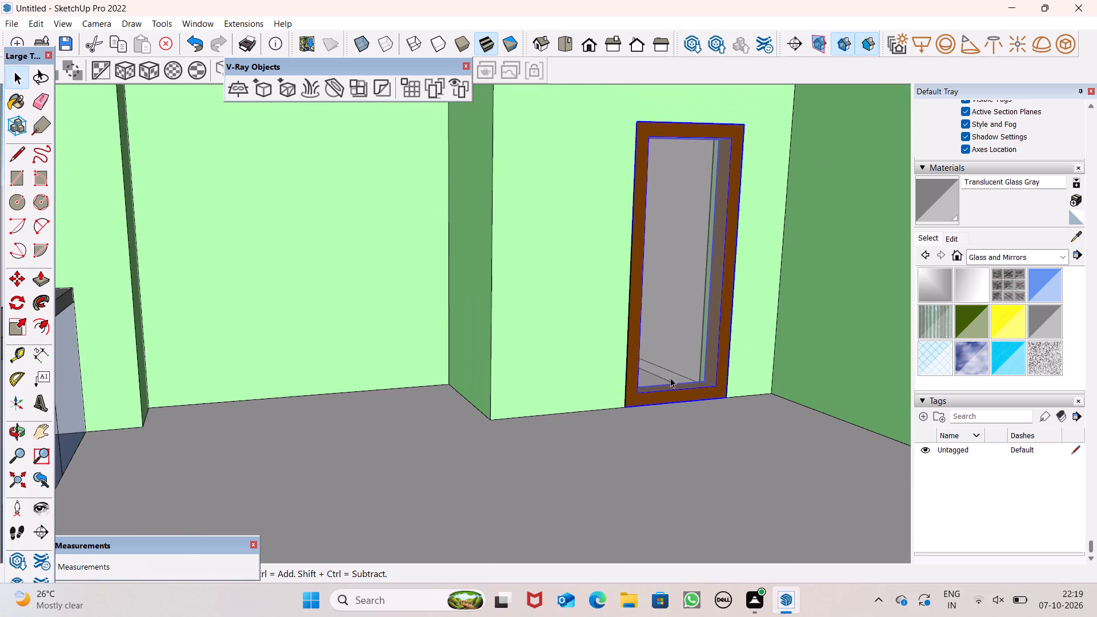
scroll(655, 364, down, 8)
click(187, 331)
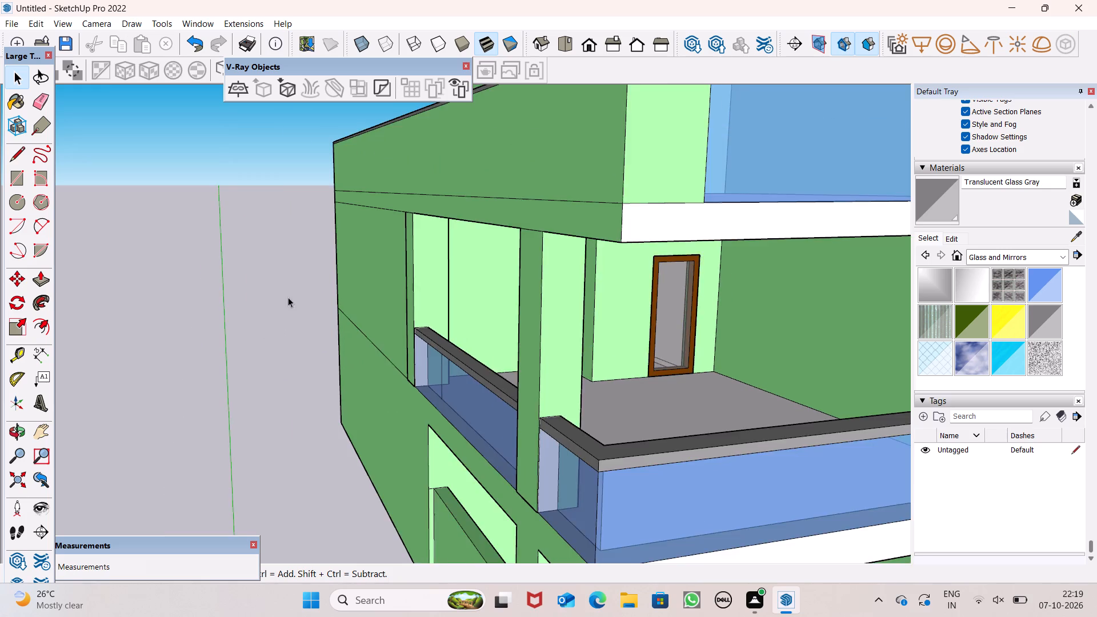
scroll(317, 278, down, 9)
click(222, 258)
Search the 3D Warehouse components for "gate".
scroll(501, 324, down, 4)
middle_drag(596, 346, 596, 345)
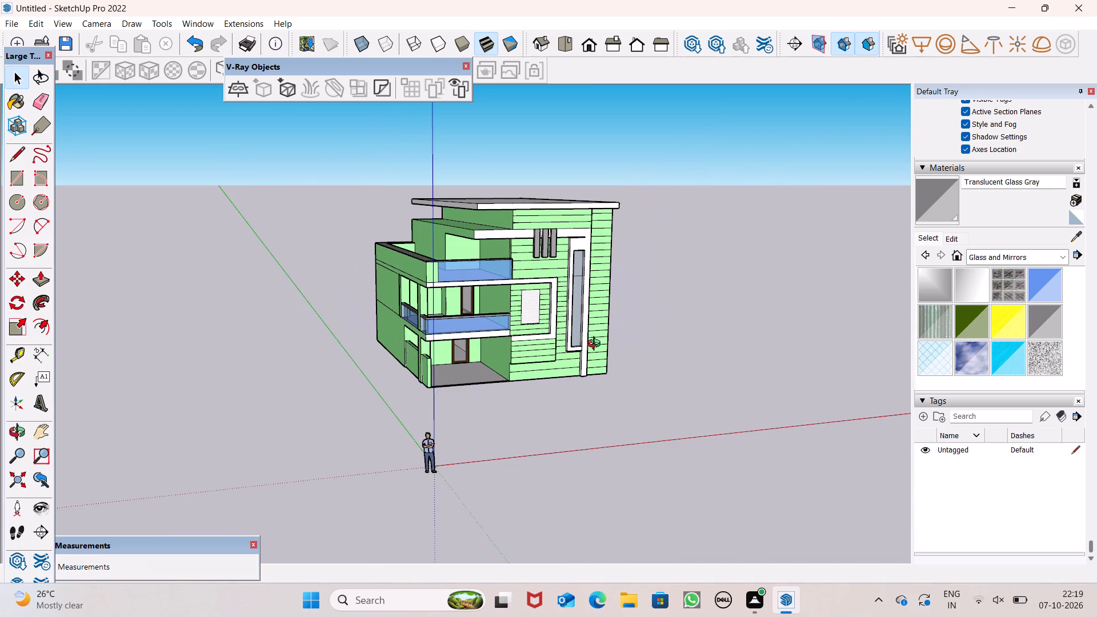
middle_drag(596, 345, 524, 367)
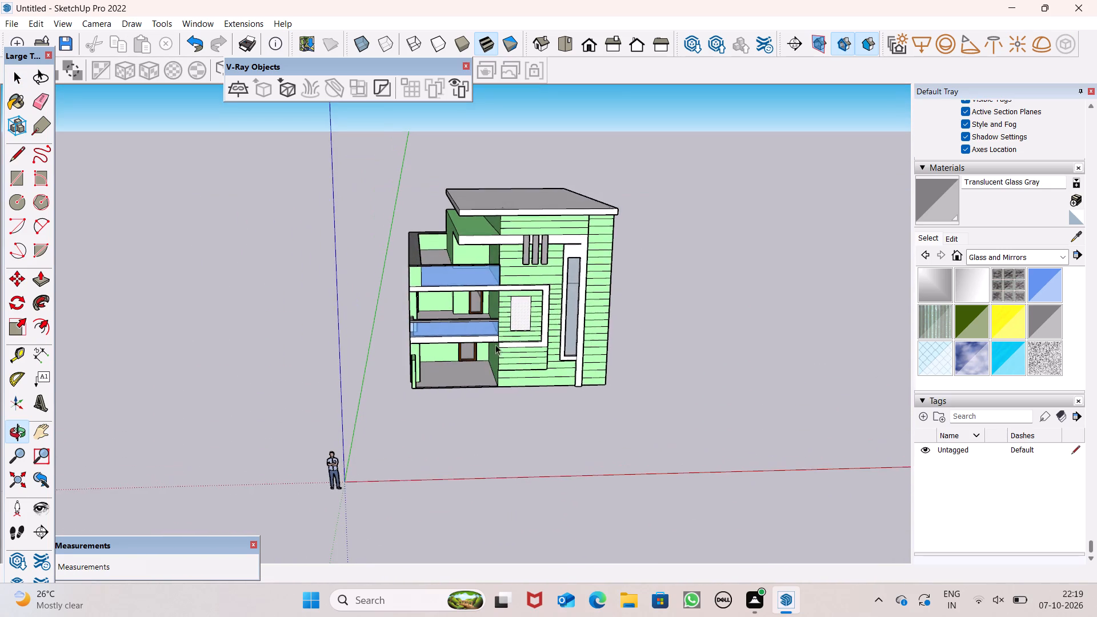
scroll(556, 303, down, 2)
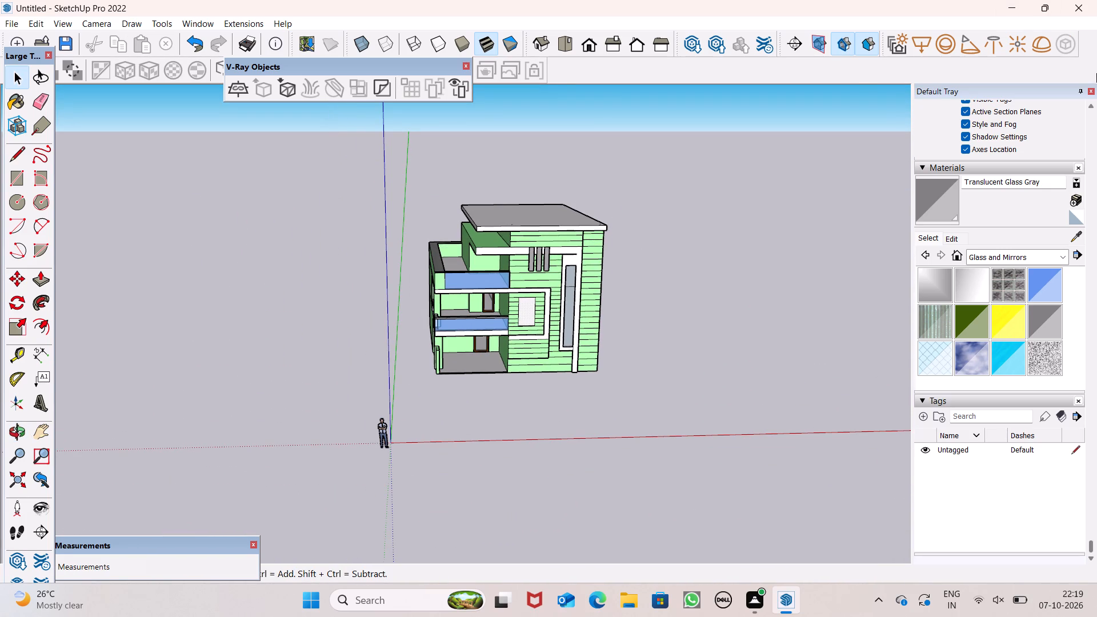
scroll(1017, 187, up, 9)
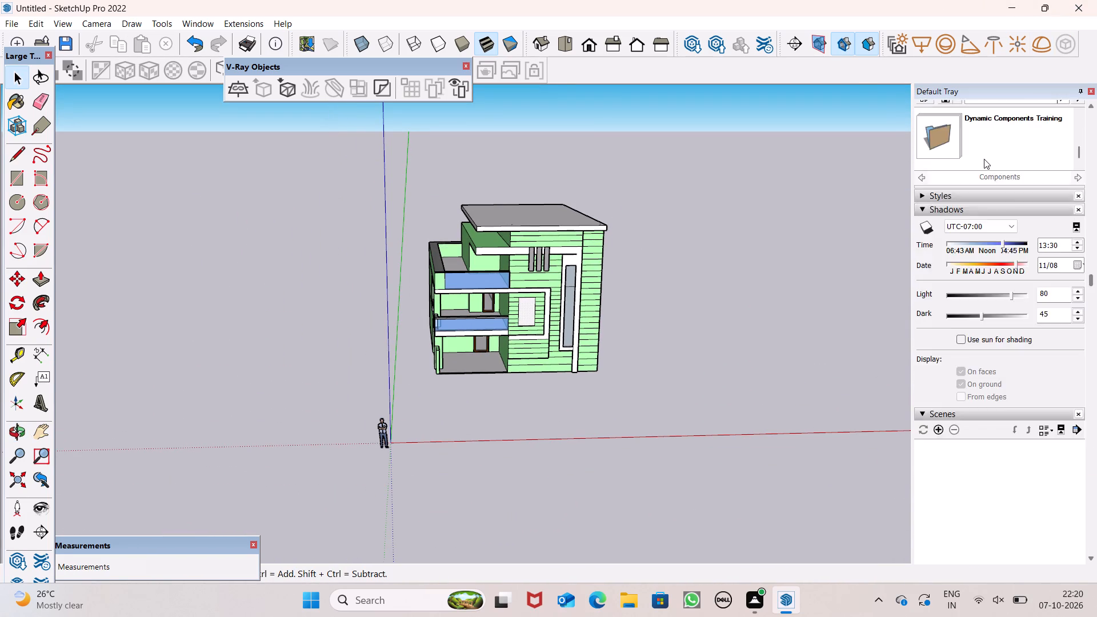
scroll(984, 159, up, 16)
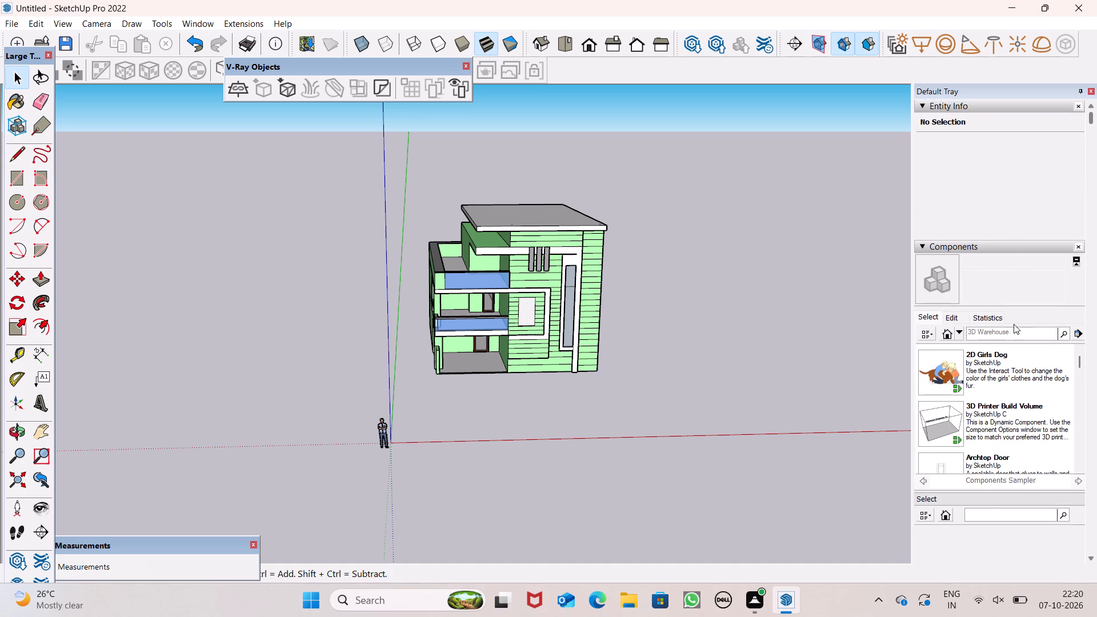
click(1022, 335)
text(gst)
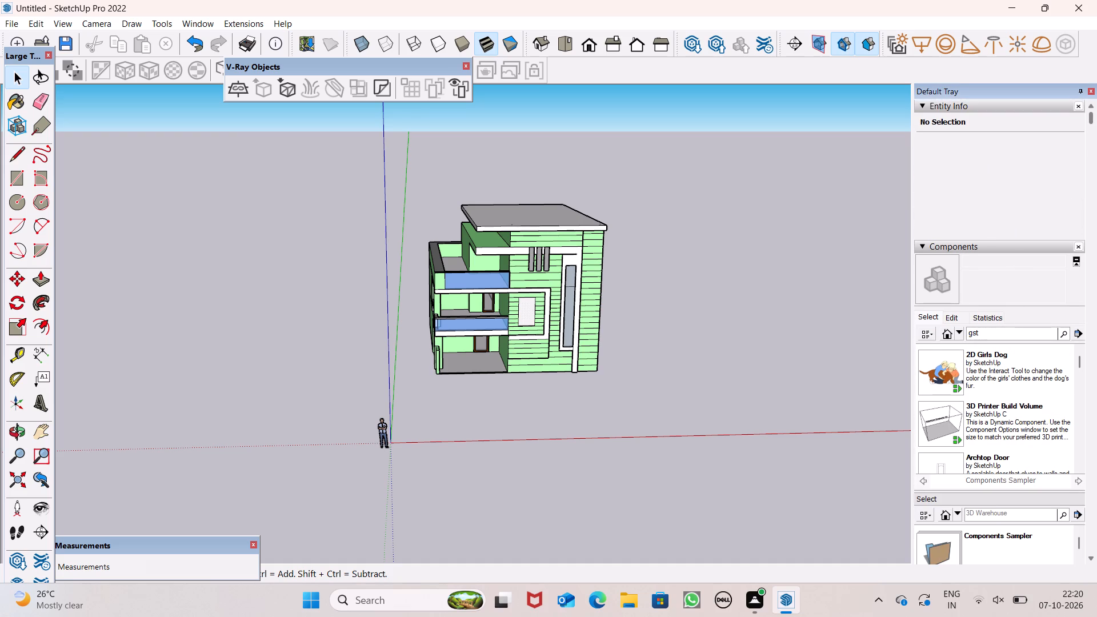
key(BackSpace)
key(BackSpace)
text(ate)
key(Return)
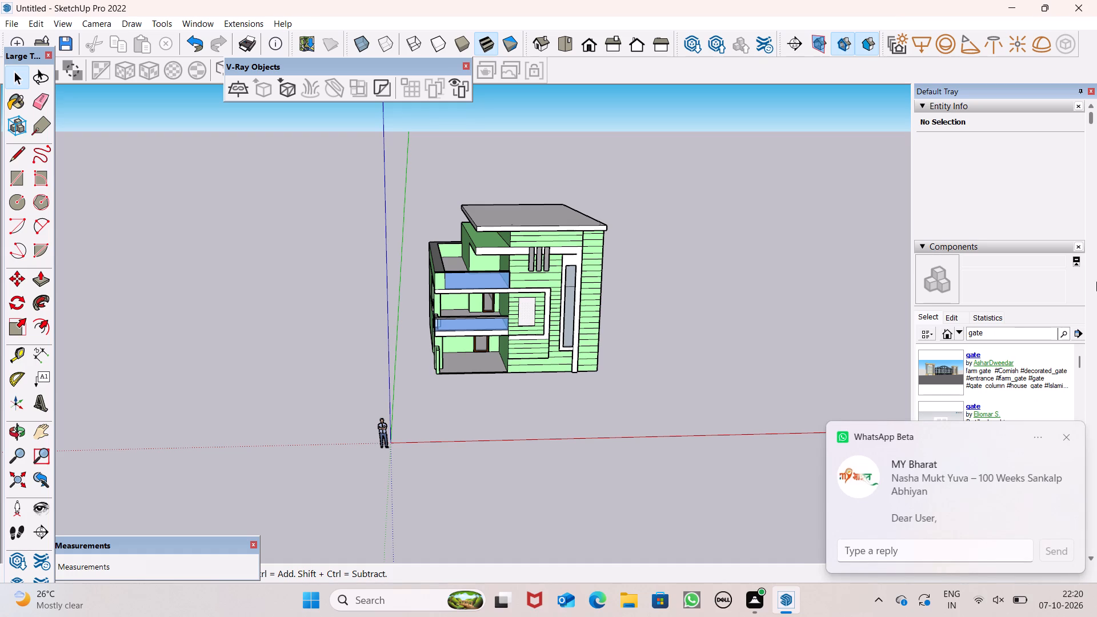
Look through the gate search results for a suitable house gate and open the GATES collection.
click(1071, 439)
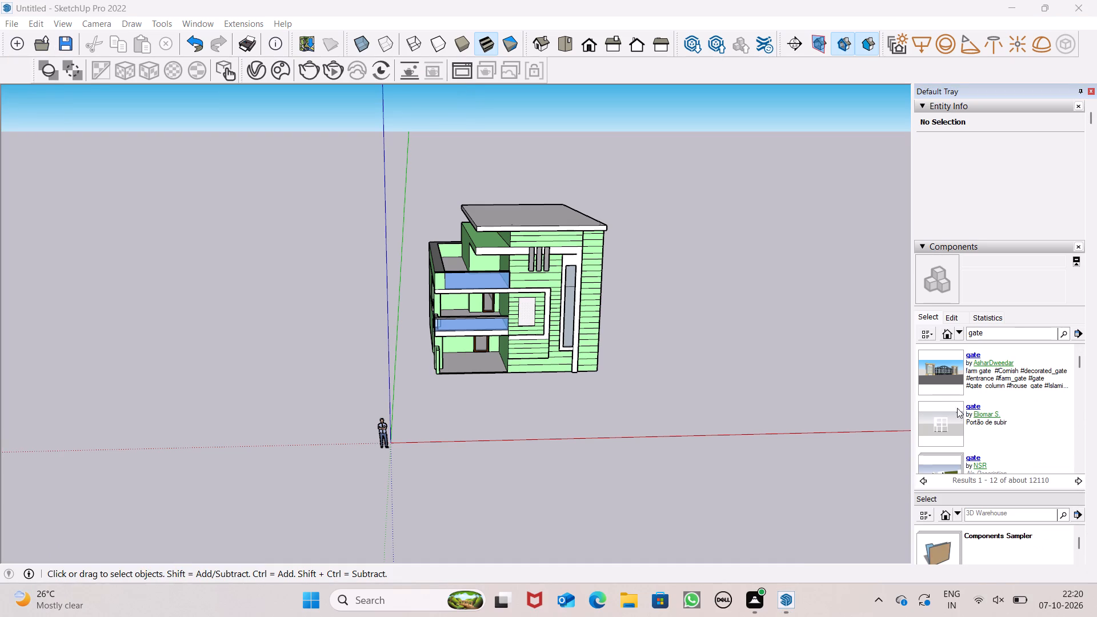
scroll(946, 398, down, 3)
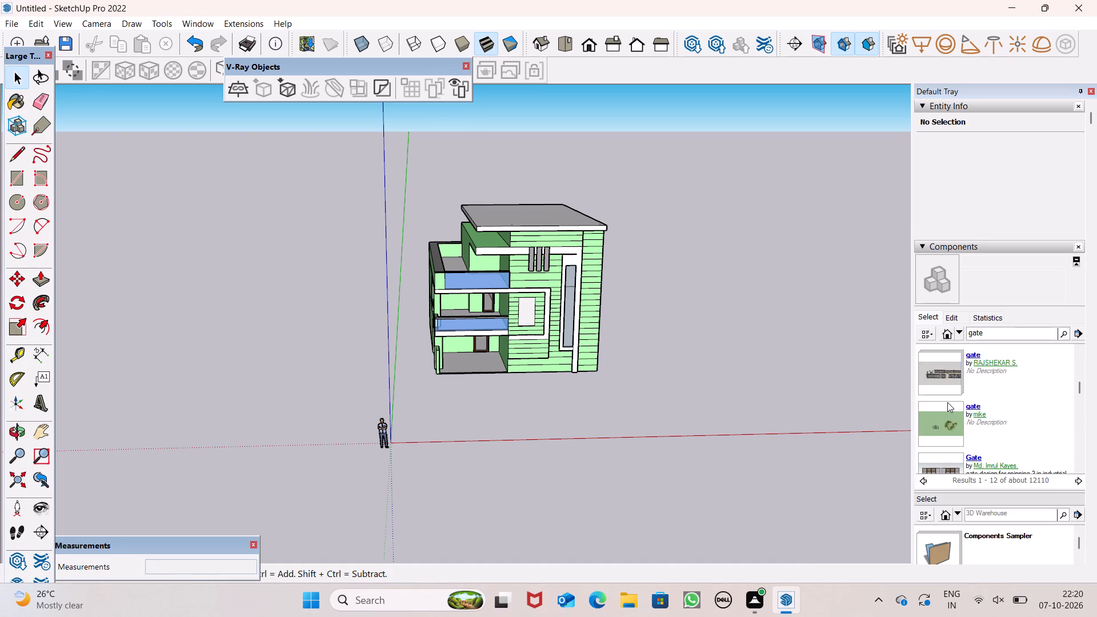
scroll(953, 402, down, 5)
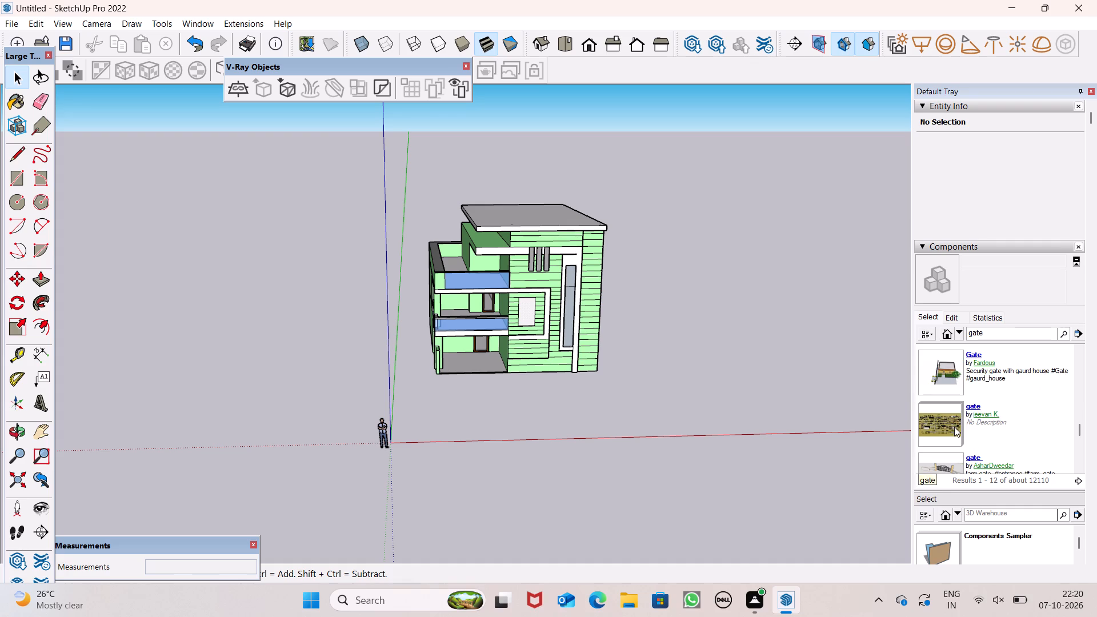
scroll(954, 428, down, 3)
scroll(941, 406, up, 1)
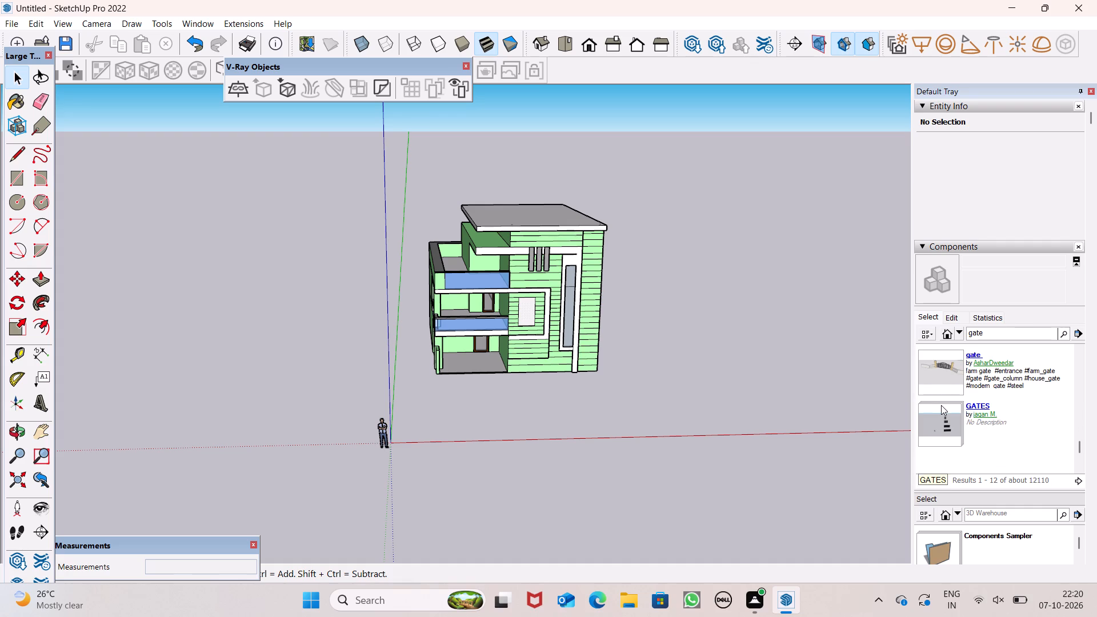
scroll(941, 405, down, 1)
click(931, 377)
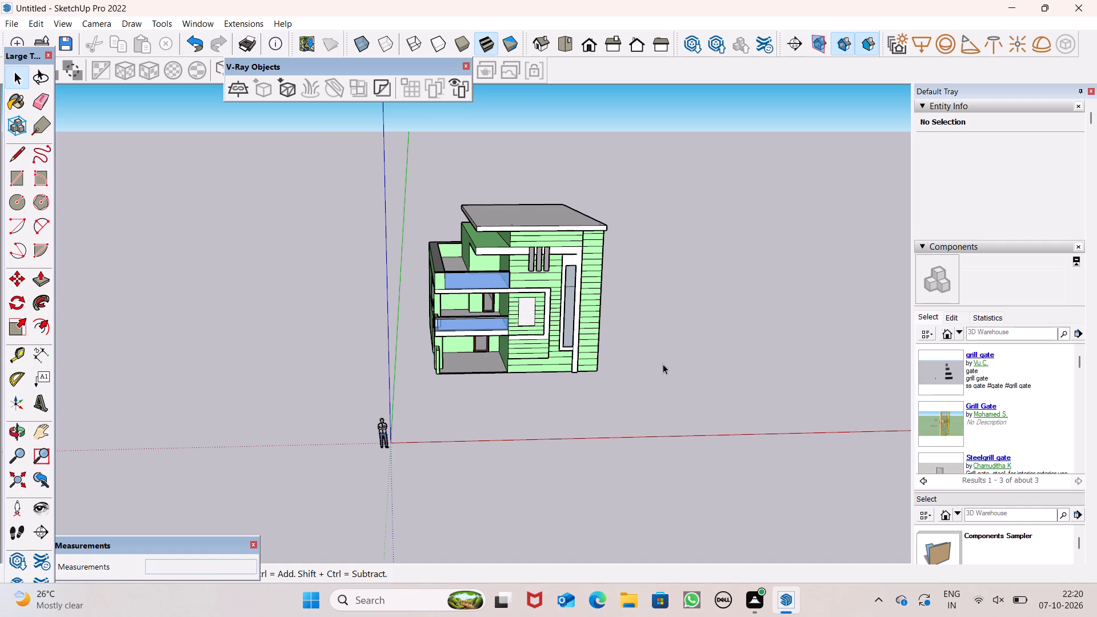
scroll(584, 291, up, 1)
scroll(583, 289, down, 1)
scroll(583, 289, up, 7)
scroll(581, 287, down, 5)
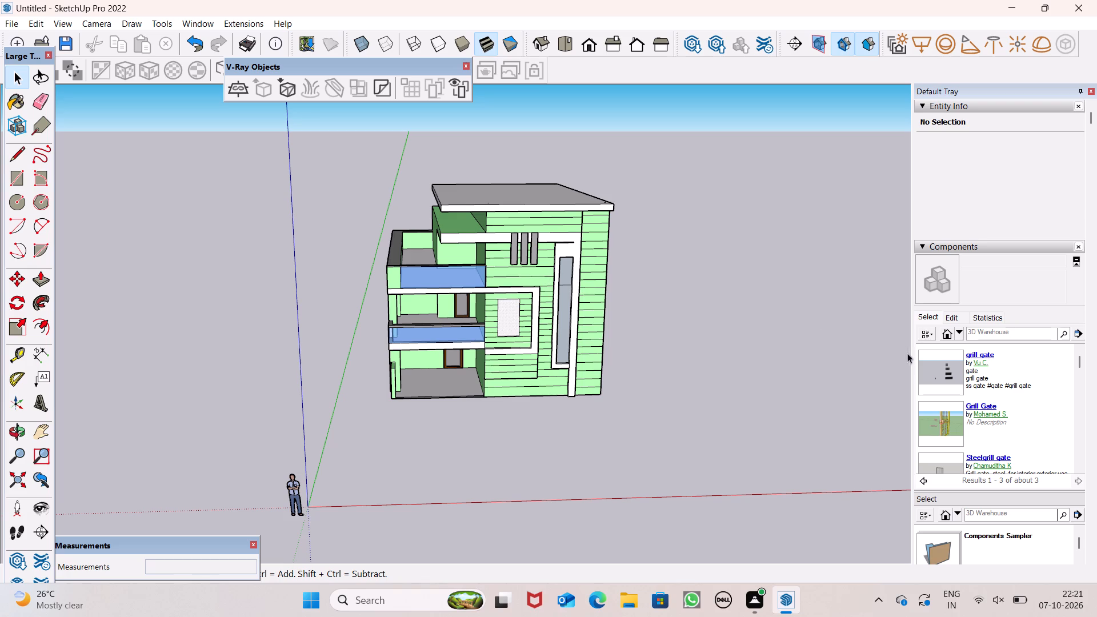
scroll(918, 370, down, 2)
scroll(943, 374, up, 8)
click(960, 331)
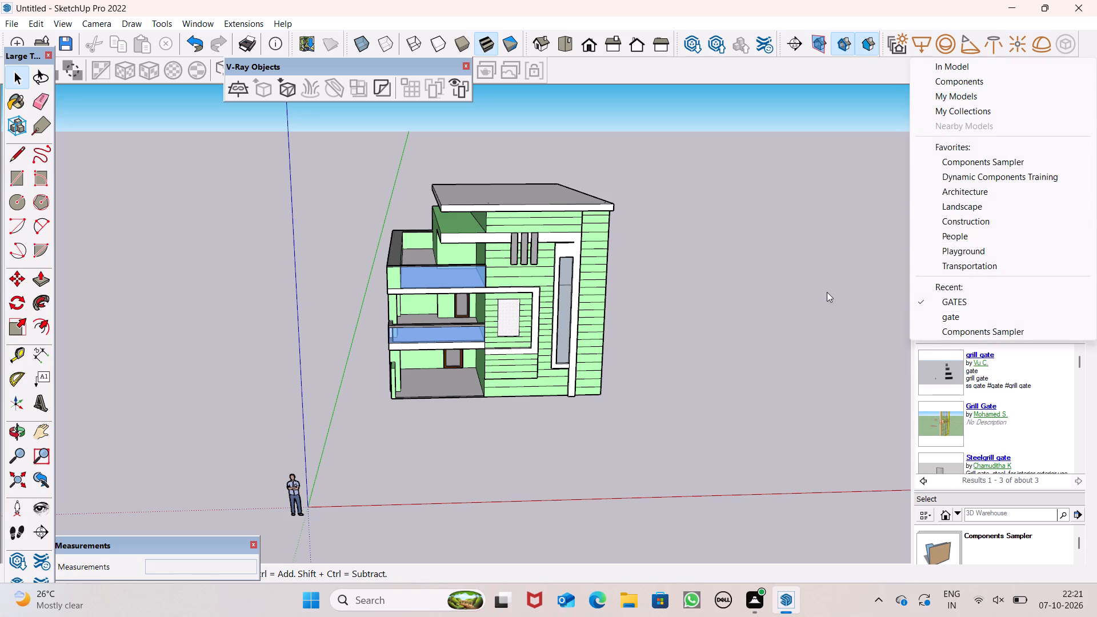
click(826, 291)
Search the 3D Warehouse components for "main gate".
click(1031, 328)
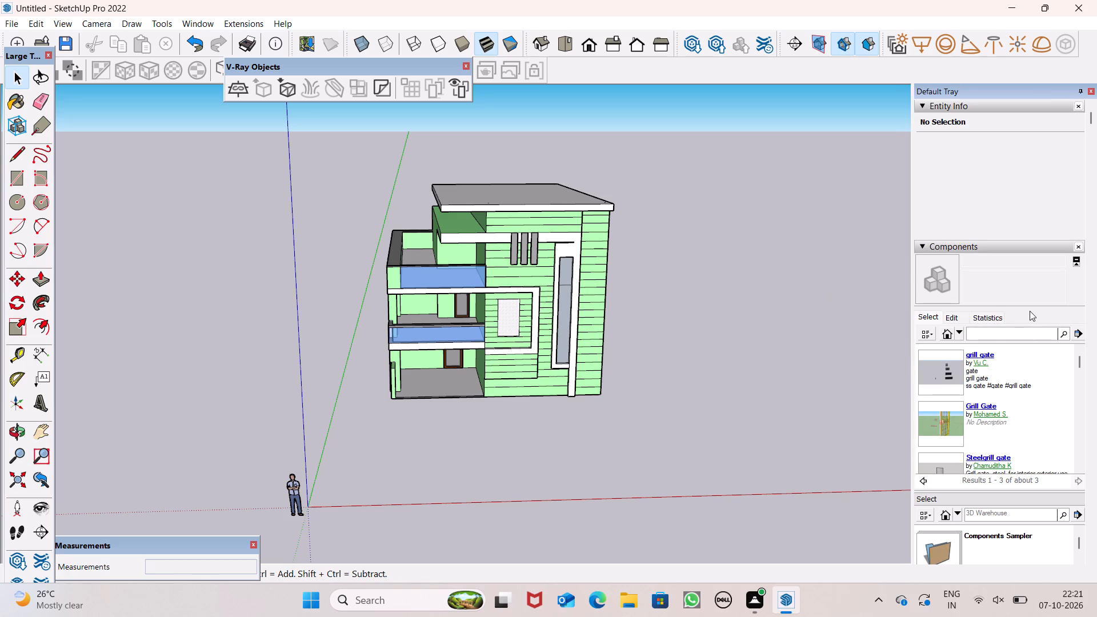
text(main gate)
key(Return)
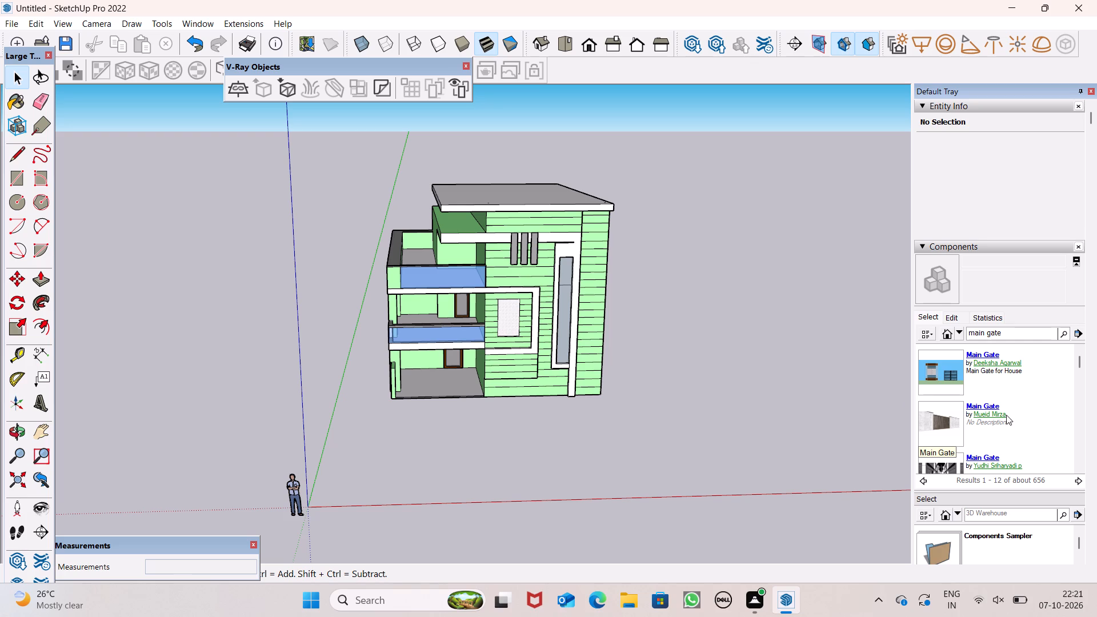
Insert the wood-panelled main gate with dark brown posts at the front corner of the ground-floor opening.
scroll(1003, 408, down, 4)
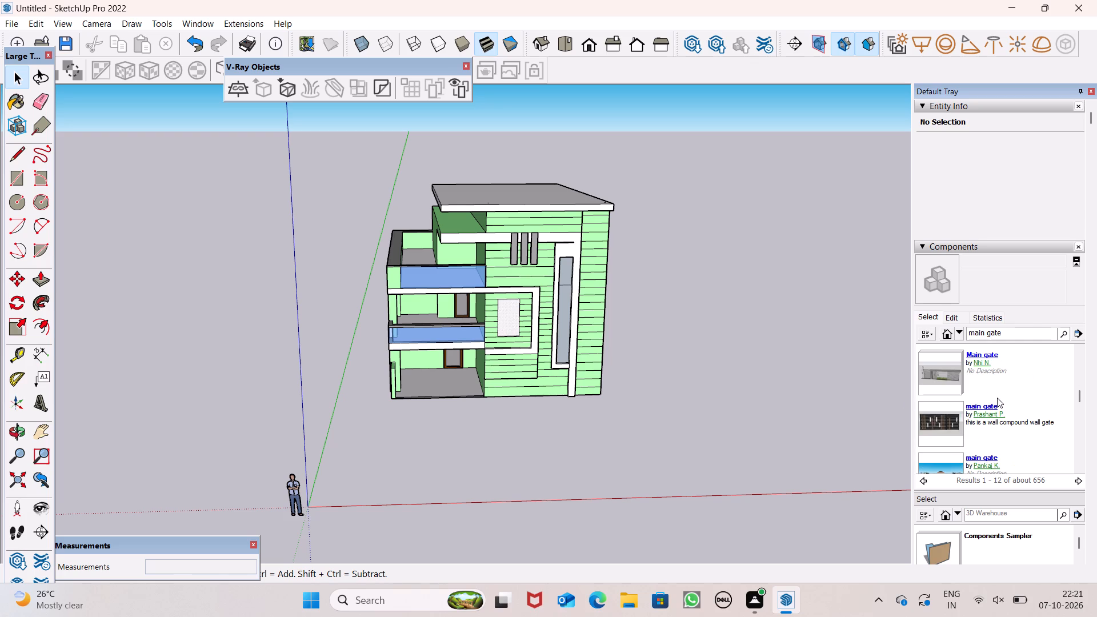
scroll(997, 398, down, 2)
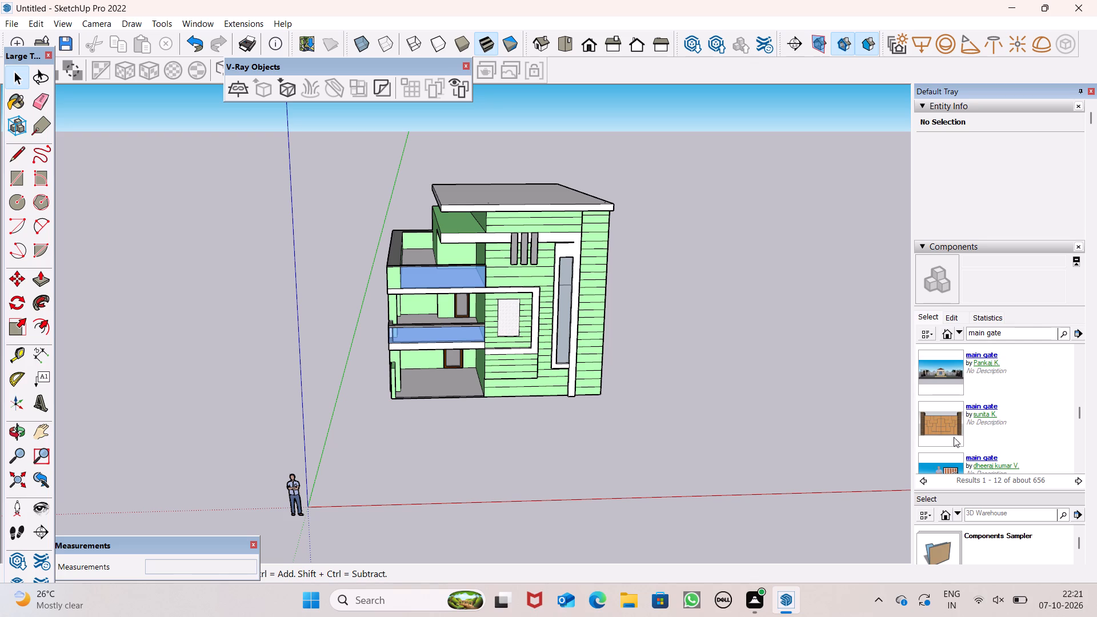
click(944, 426)
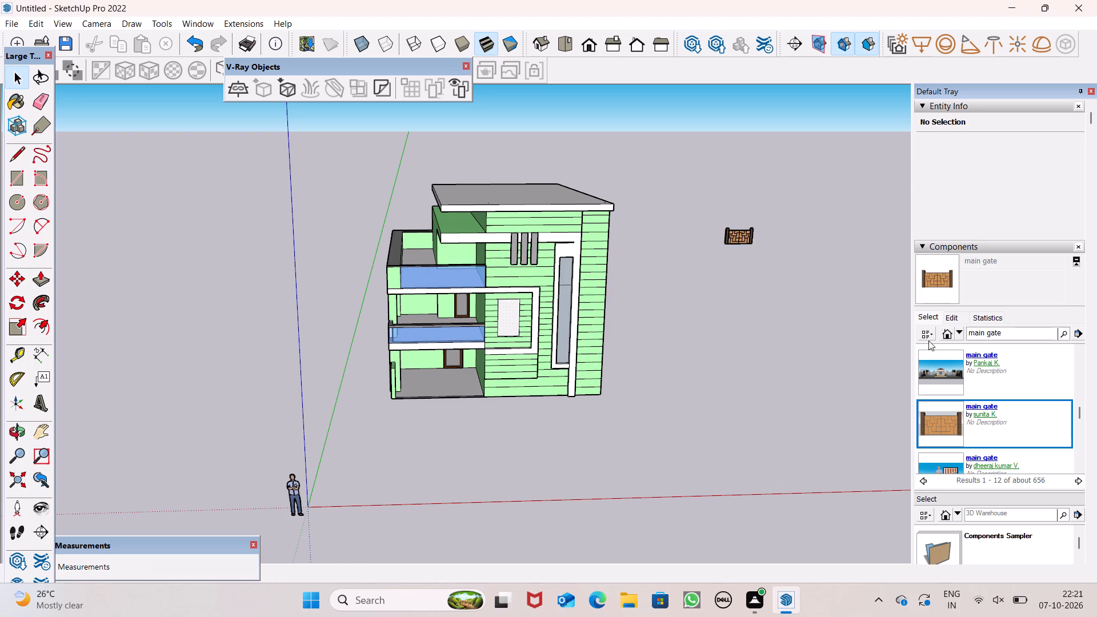
scroll(395, 402, up, 5)
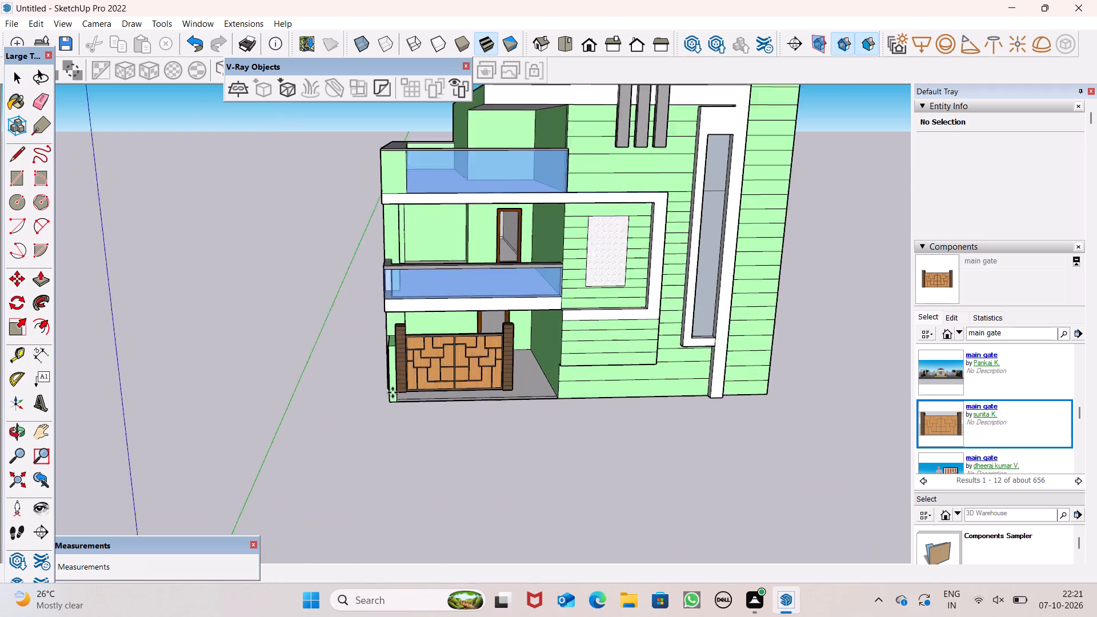
scroll(393, 392, up, 8)
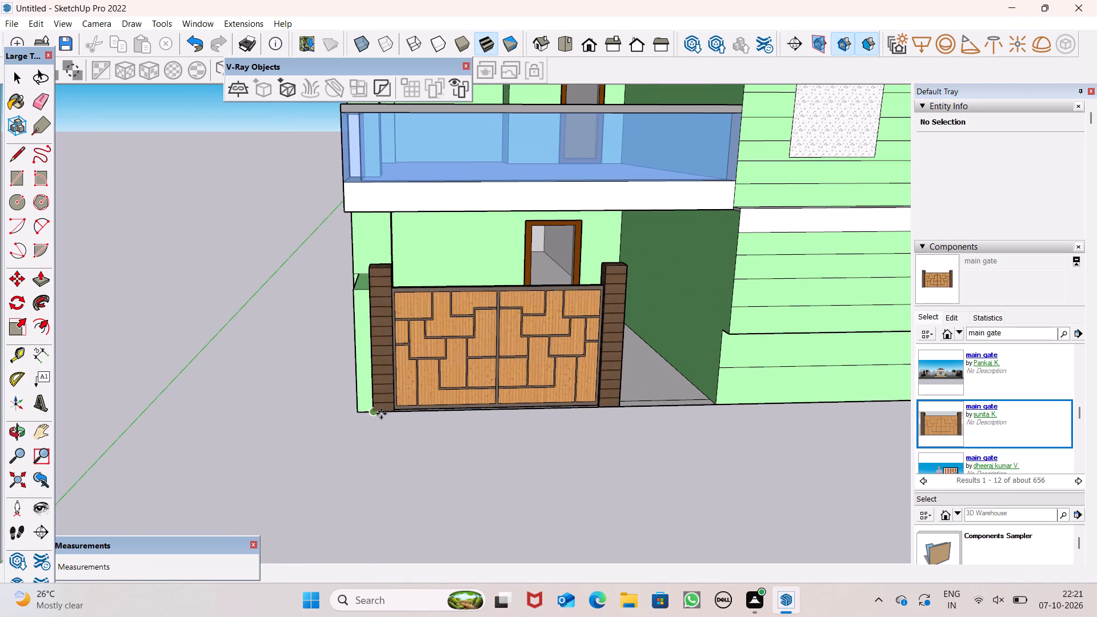
click(381, 414)
Scale the gate slightly lower along the blue axis from its top.
middle_drag(631, 427, 629, 431)
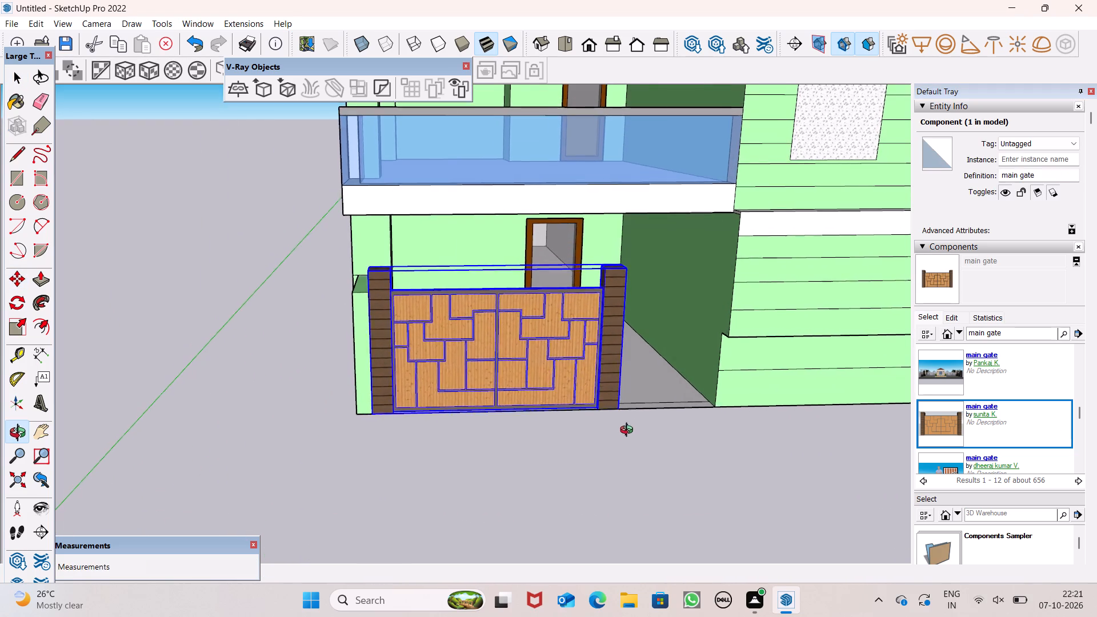
middle_drag(629, 431, 493, 424)
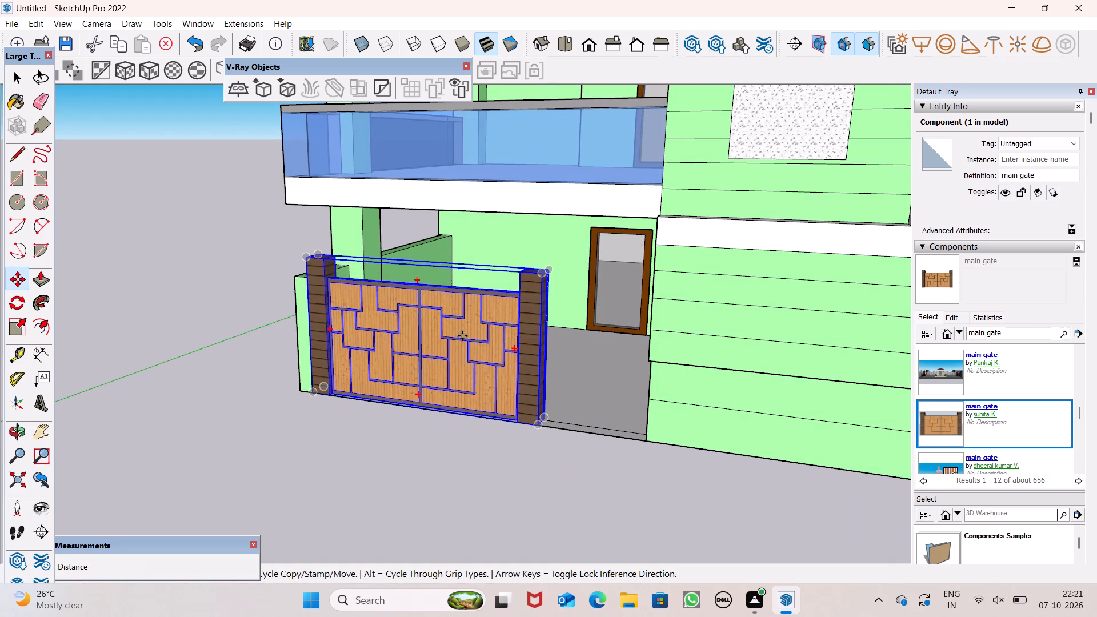
click(18, 325)
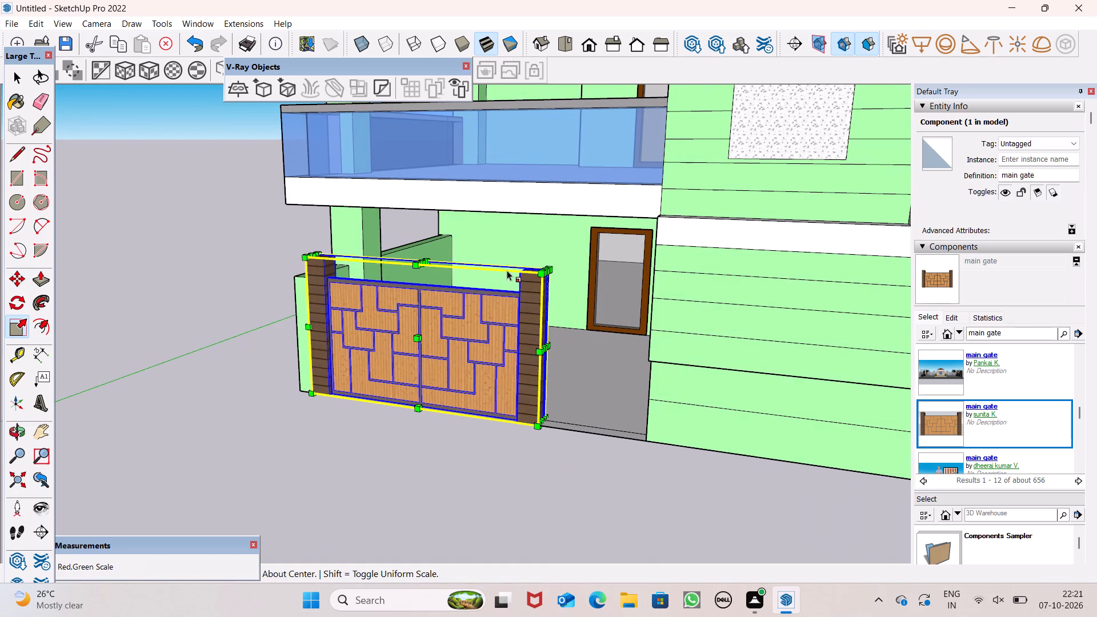
scroll(505, 274, up, 3)
scroll(422, 253, up, 6)
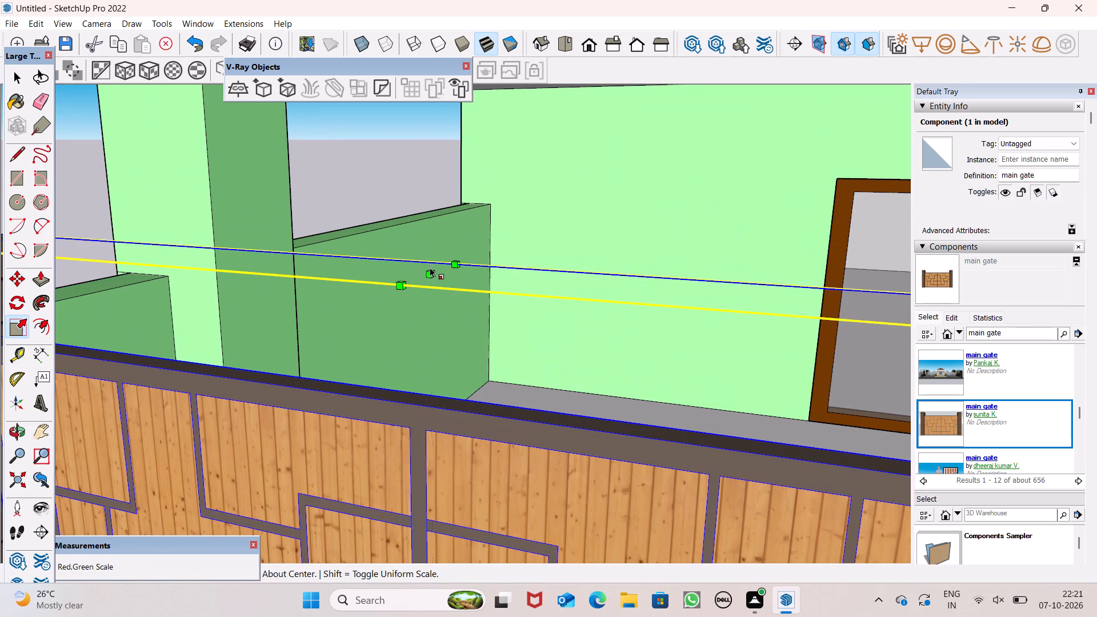
drag(431, 272, 435, 314)
scroll(521, 265, down, 6)
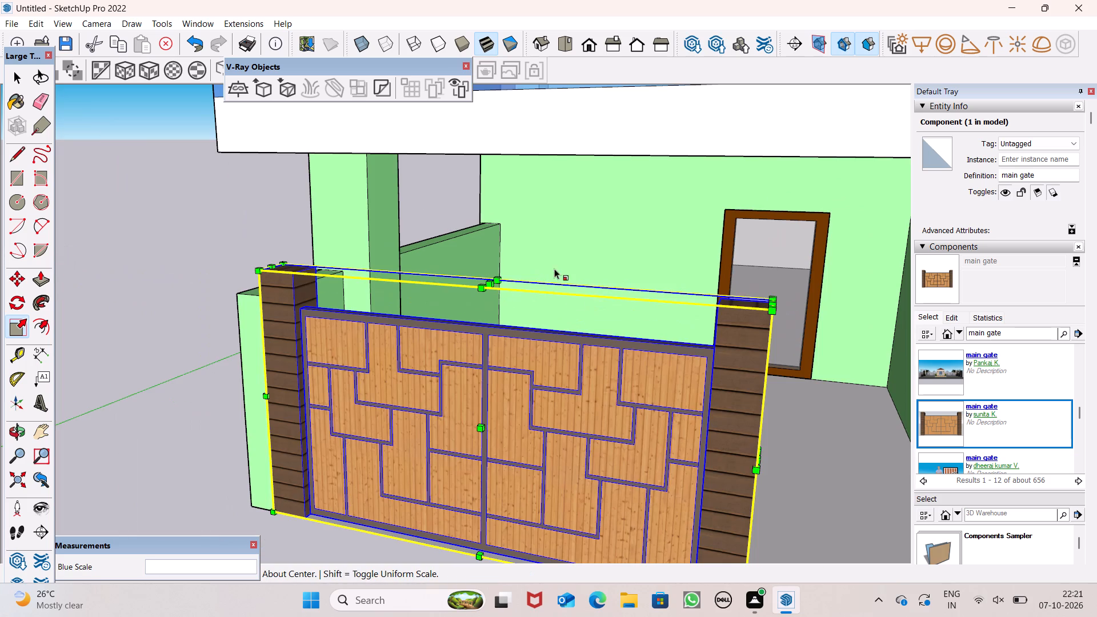
Scale the gate's width along the red axis by about 1.40 so it spans the ground-floor opening, and deselect it.
middle_drag(734, 386, 615, 363)
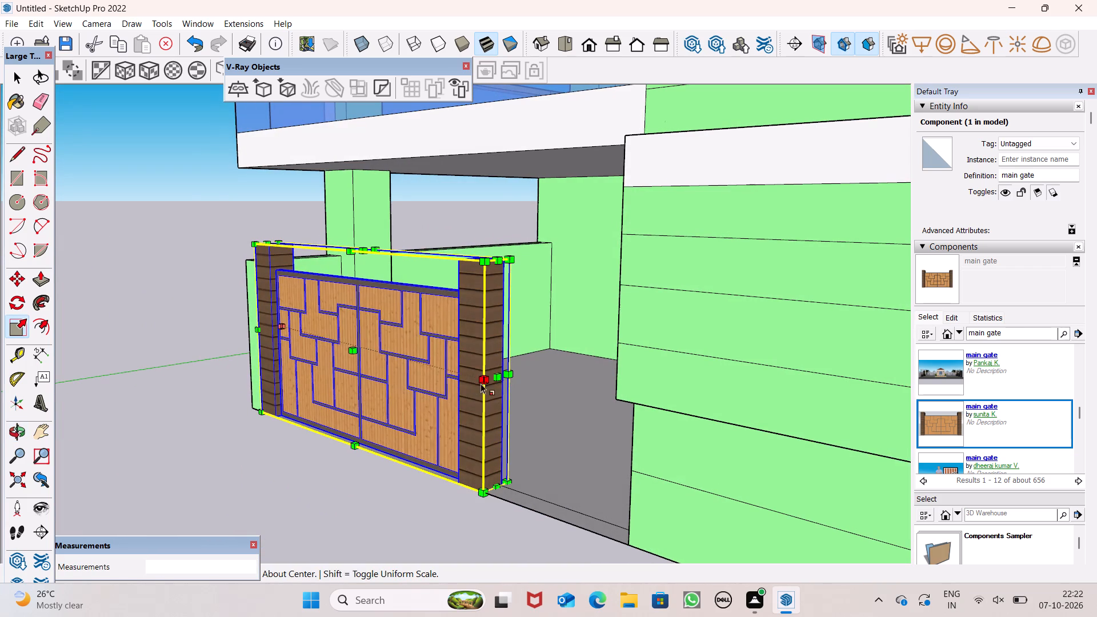
drag(498, 376, 635, 426)
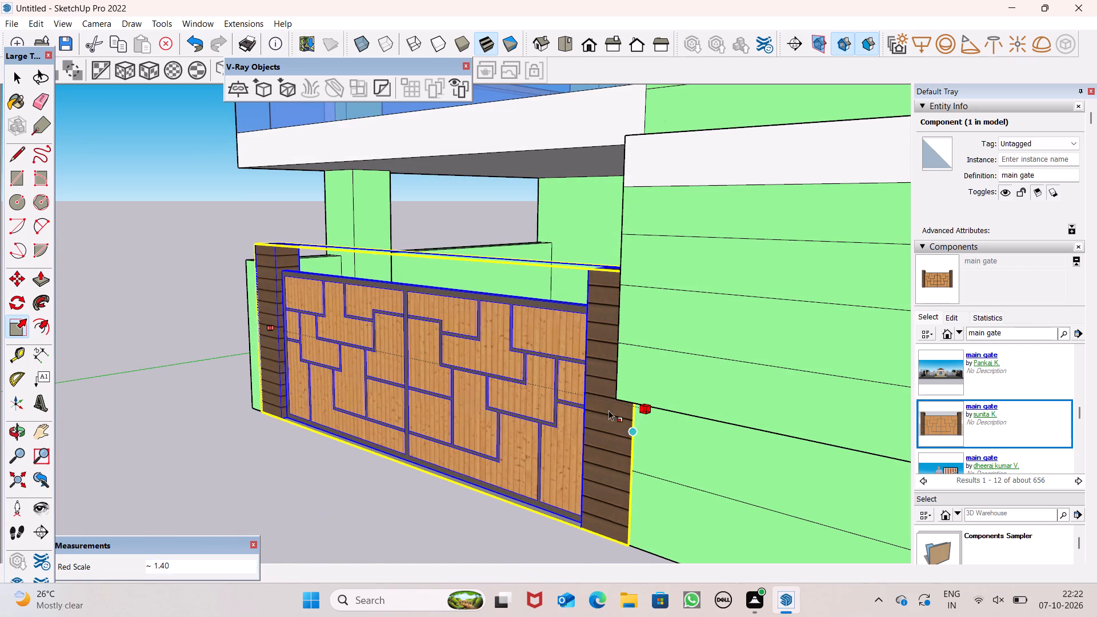
scroll(610, 367, down, 8)
key(space)
drag(260, 361, 272, 360)
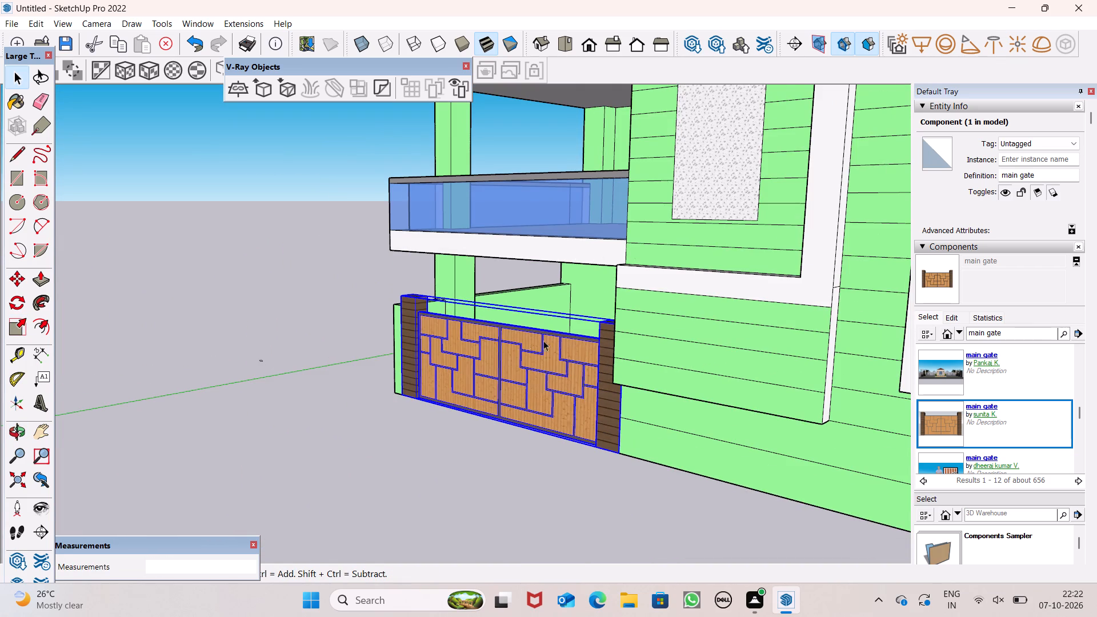
Erase the stray edge crossing the side face of the white frame that surrounds the front wall's textured panel.
scroll(561, 341, down, 4)
middle_drag(646, 369, 702, 376)
scroll(418, 309, down, 3)
middle_drag(505, 345, 439, 352)
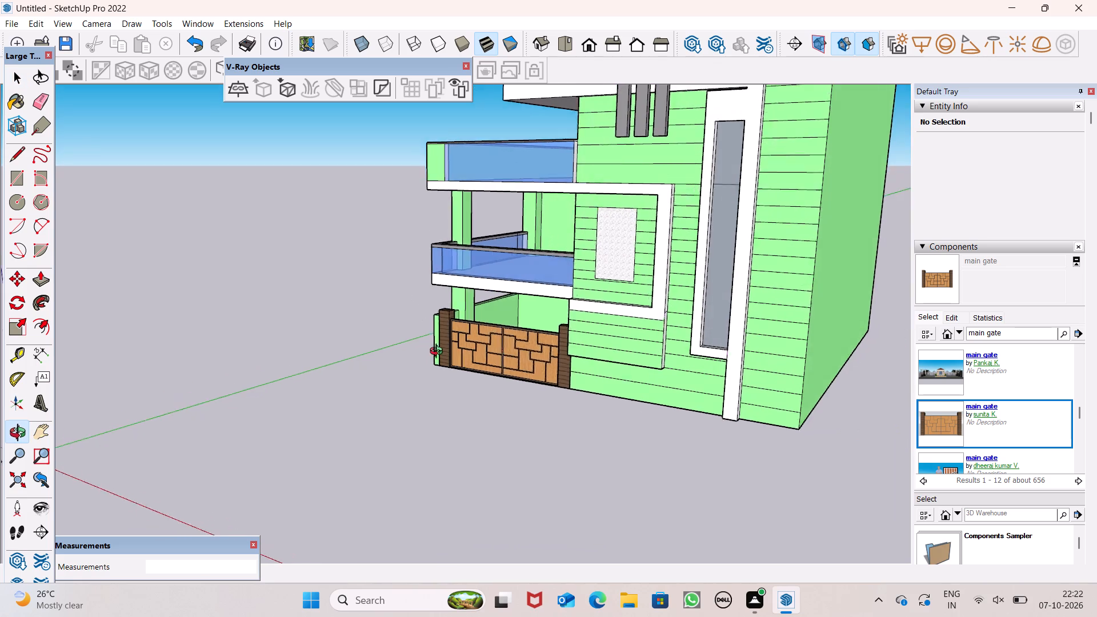
middle_drag(439, 352, 346, 352)
middle_drag(472, 334, 418, 350)
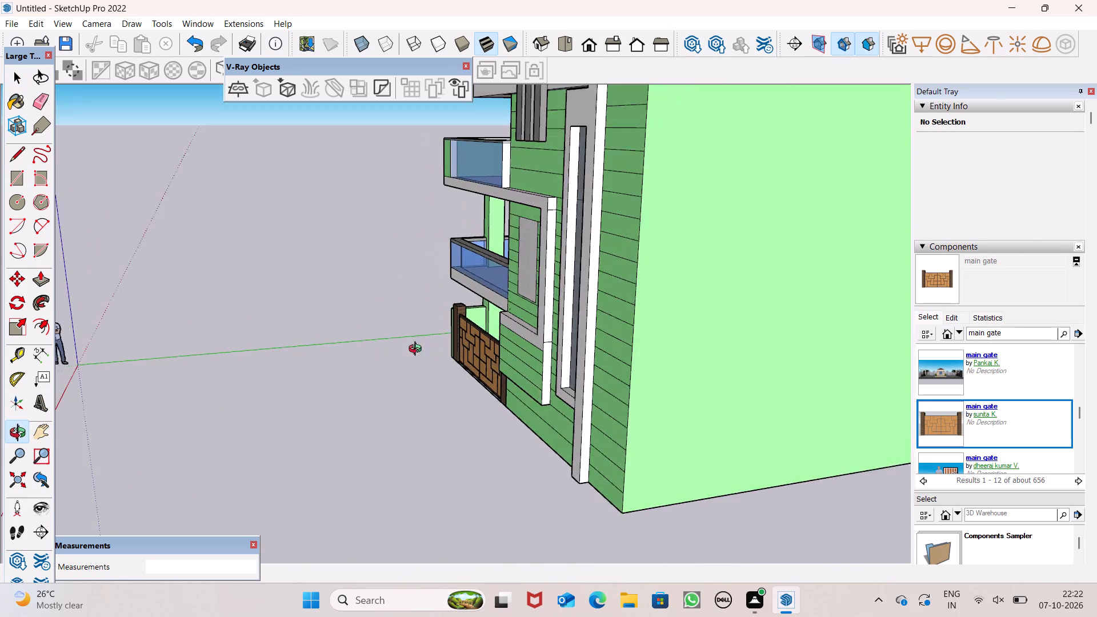
middle_drag(418, 350, 417, 350)
scroll(537, 350, up, 1)
scroll(537, 350, down, 1)
scroll(537, 350, up, 4)
drag(38, 107, 38, 106)
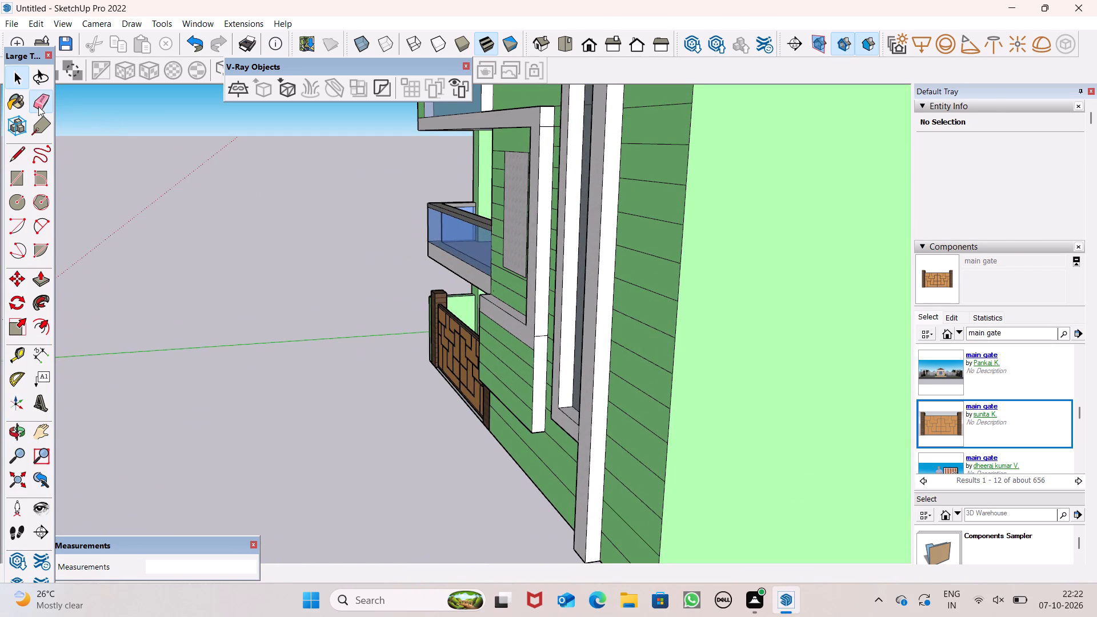
drag(38, 106, 51, 108)
scroll(668, 149, up, 5)
drag(493, 121, 493, 114)
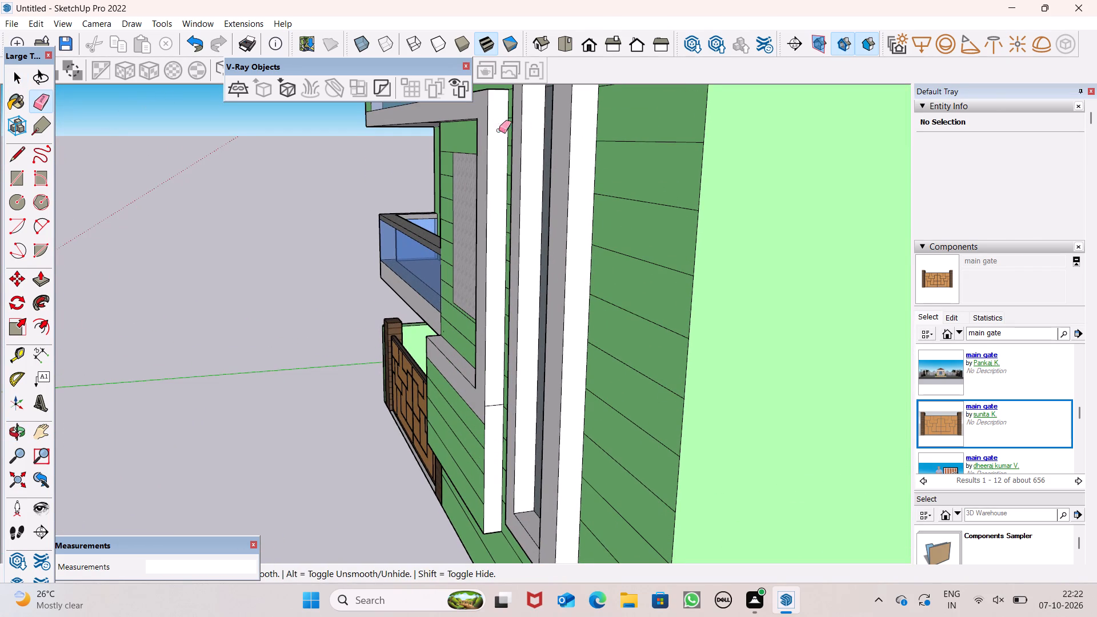
drag(495, 409, 493, 398)
key(space)
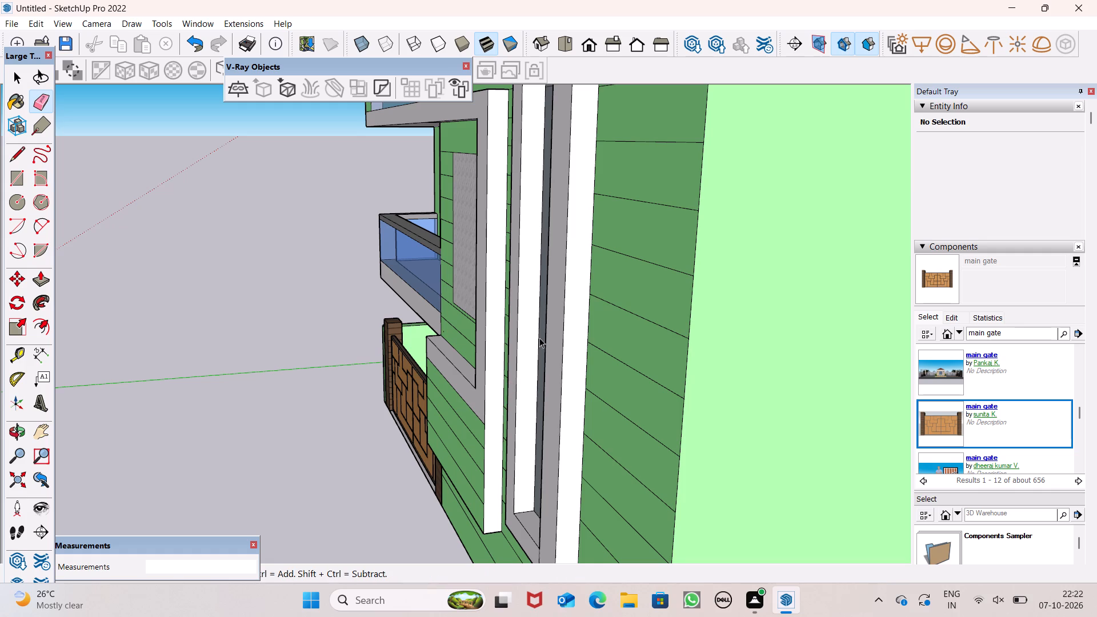
Save the model in the Documents folder as "modern elevation green".
scroll(535, 297, down, 9)
middle_drag(557, 338, 867, 346)
scroll(674, 301, down, 3)
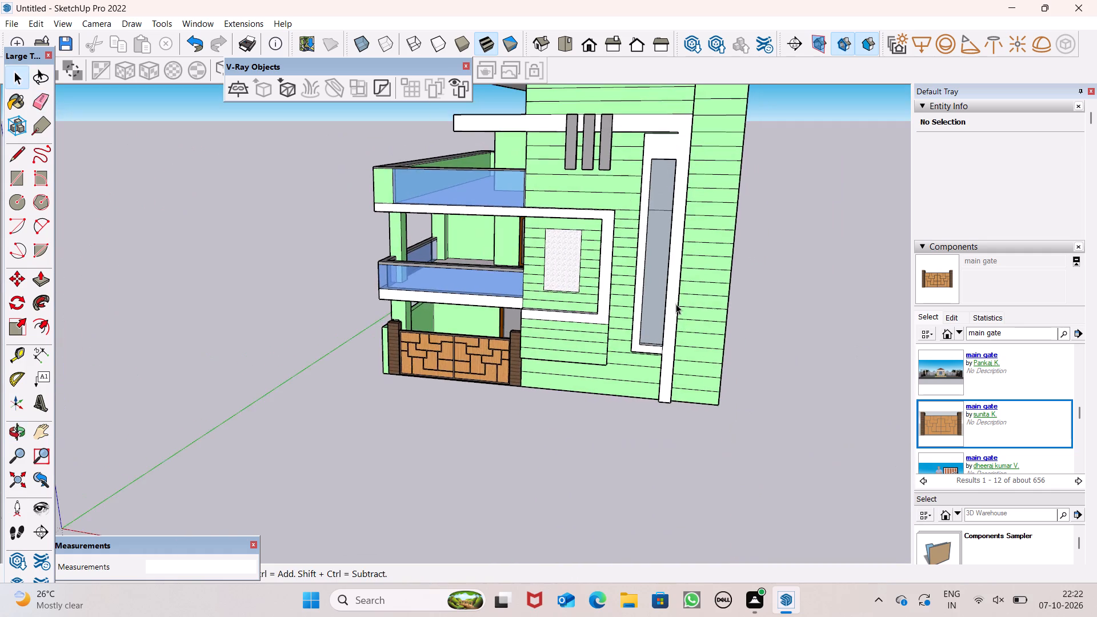
scroll(680, 320, down, 1)
middle_drag(686, 328, 732, 344)
scroll(600, 291, down, 5)
scroll(691, 269, up, 1)
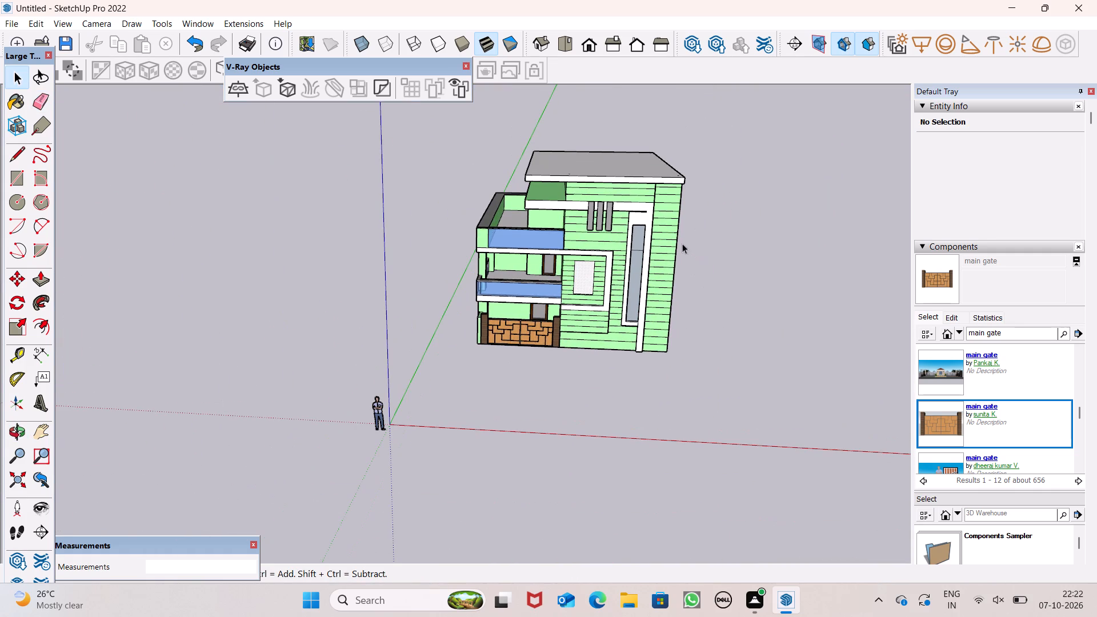
scroll(671, 189, up, 5)
key(ctrl+s)
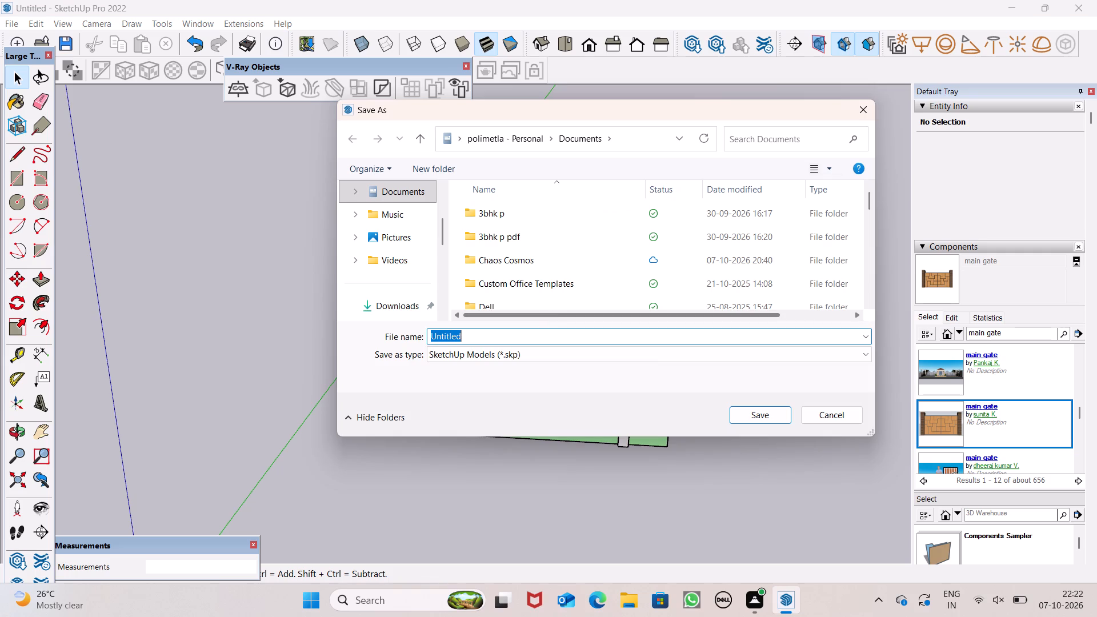
key(BackSpace)
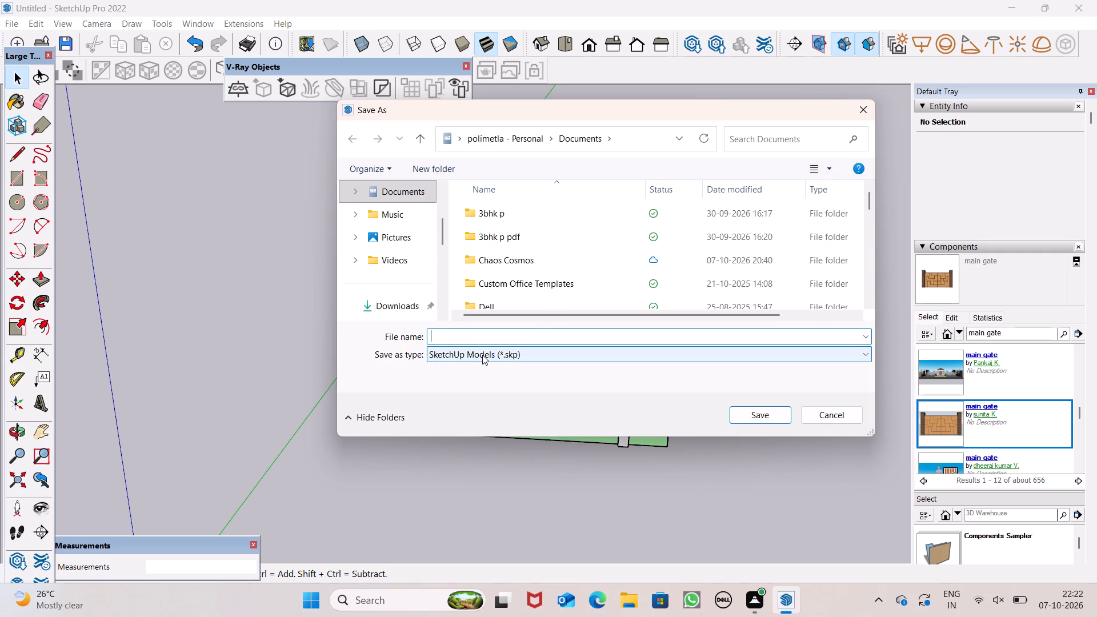
text(modern ele)
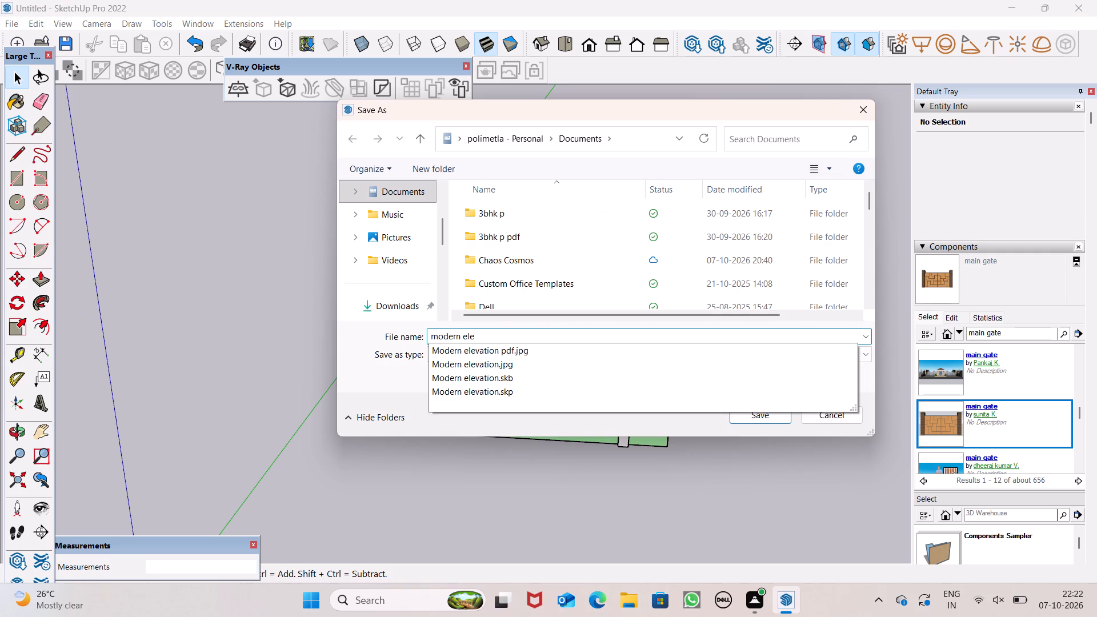
text(vation)
key(space)
text(green)
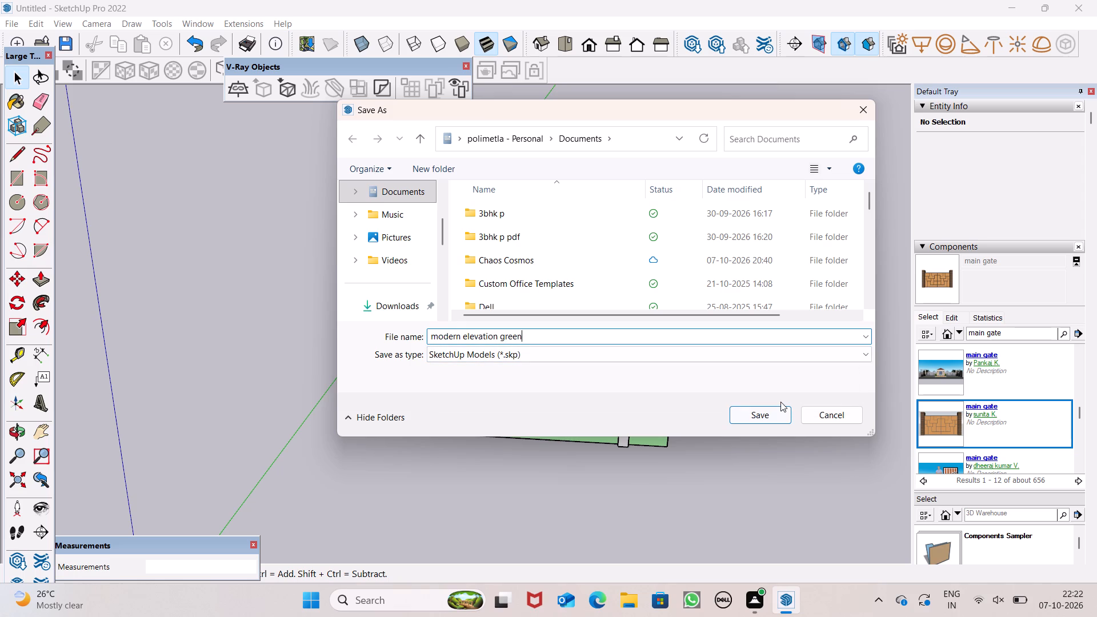
click(779, 412)
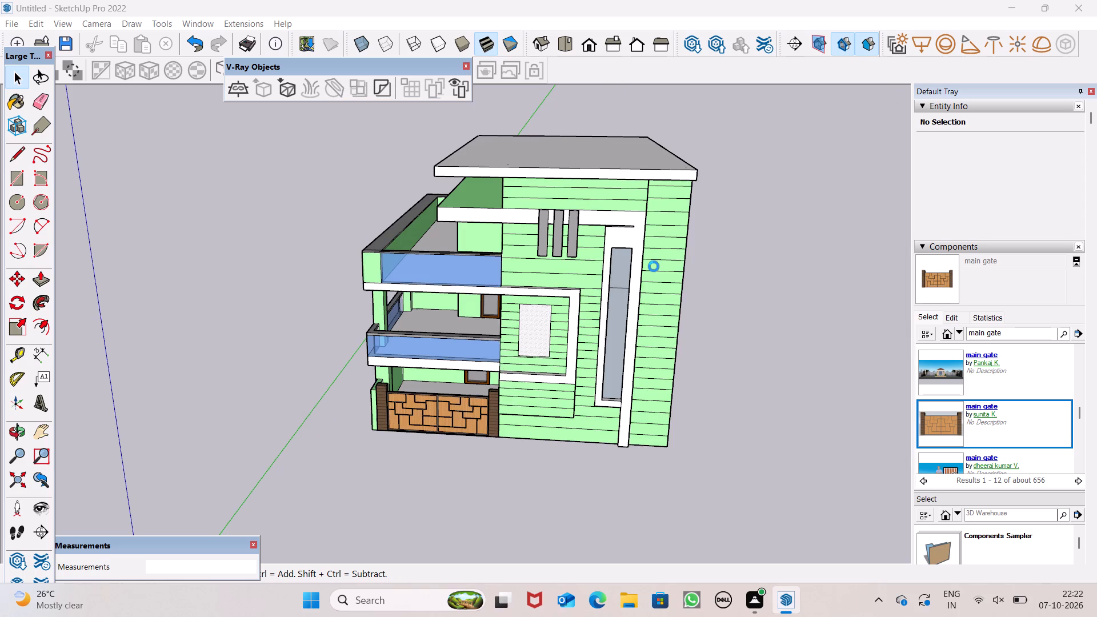
Paint the top-floor terrace floor behind the upper glass parapet with Polished Concrete Old from the Asphalt and Concrete materials.
scroll(666, 265, down, 4)
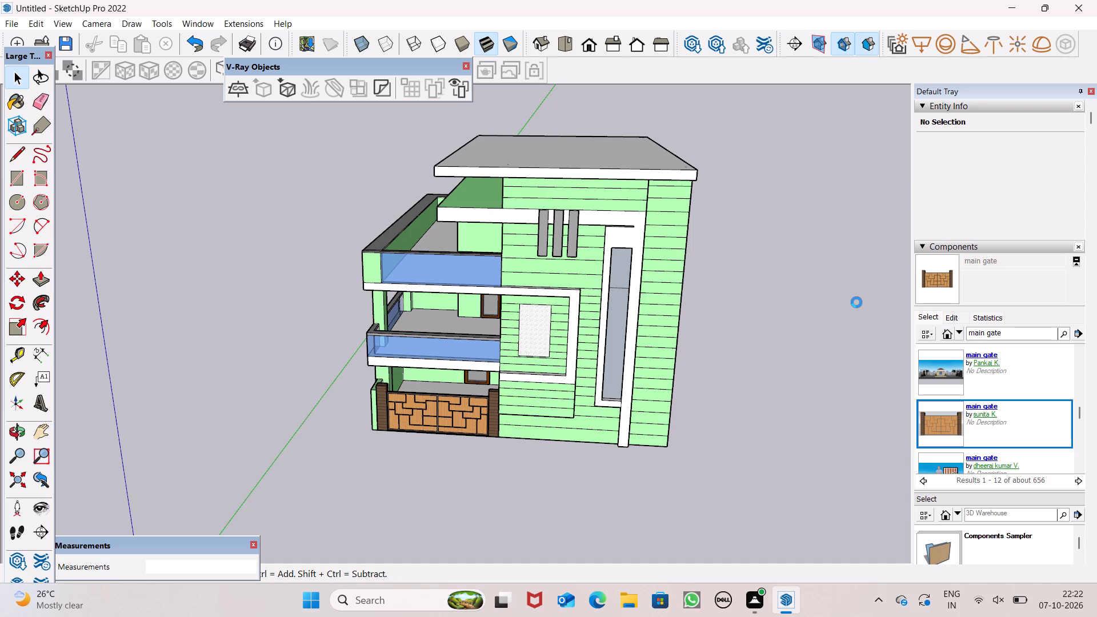
scroll(995, 351, down, 13)
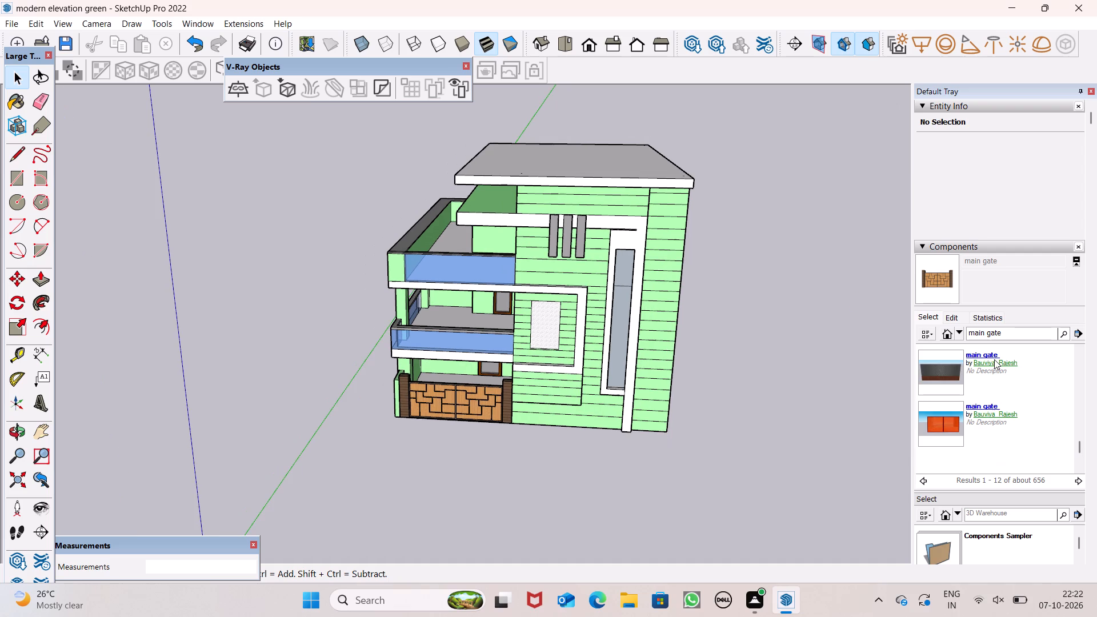
scroll(1029, 428, down, 4)
scroll(1026, 499, down, 3)
scroll(787, 300, down, 6)
scroll(1014, 425, down, 7)
scroll(1011, 526, down, 8)
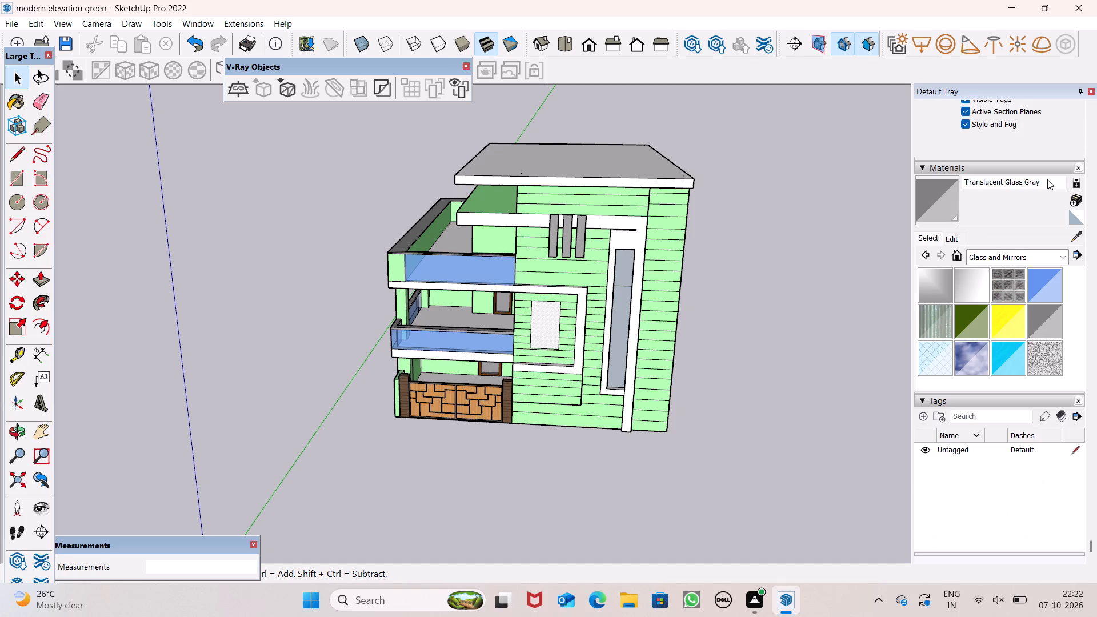
click(1039, 272)
click(1043, 257)
click(1046, 258)
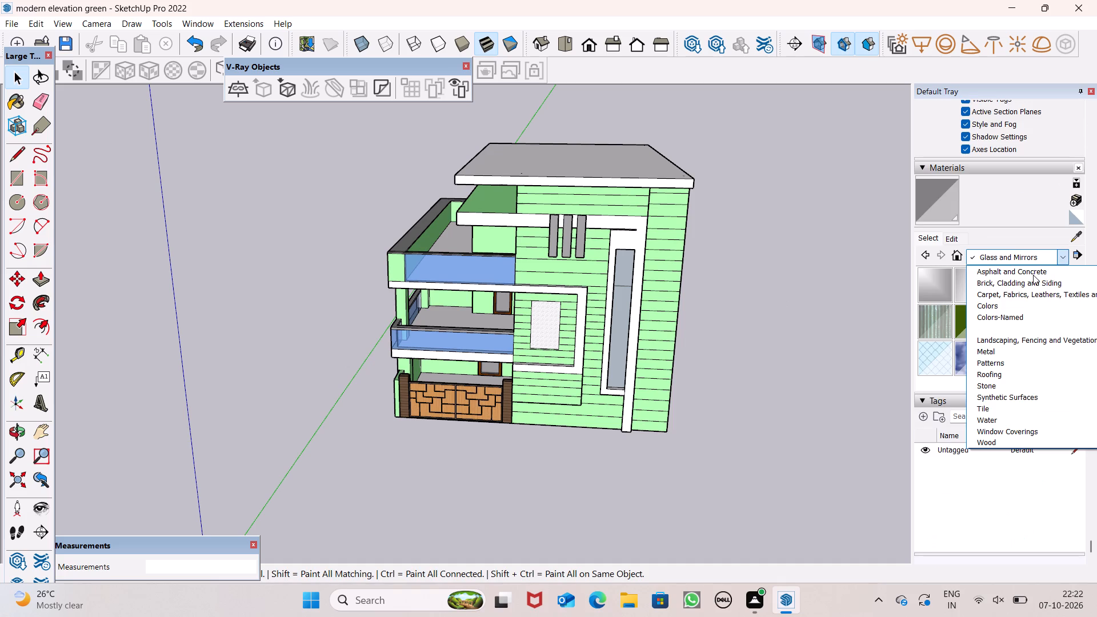
click(1027, 250)
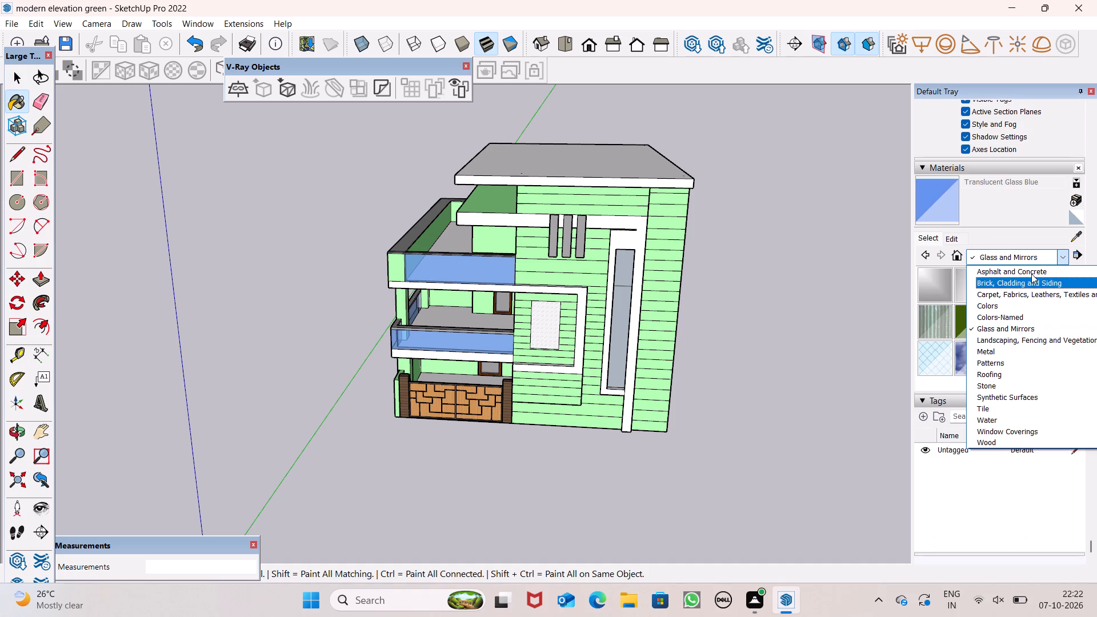
click(1031, 268)
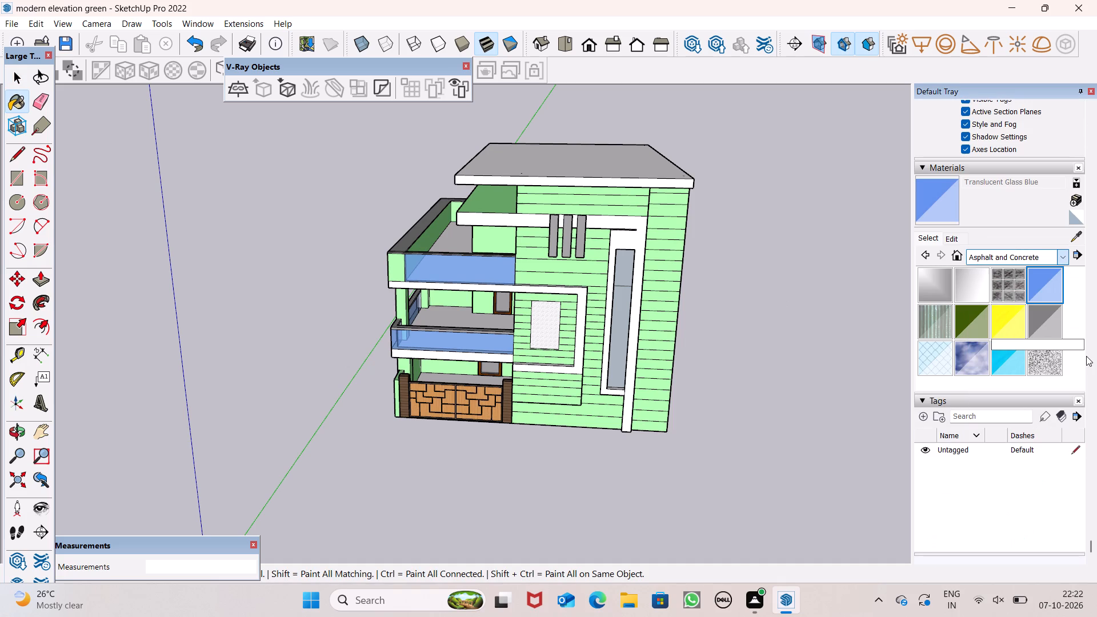
click(932, 354)
scroll(326, 265, up, 7)
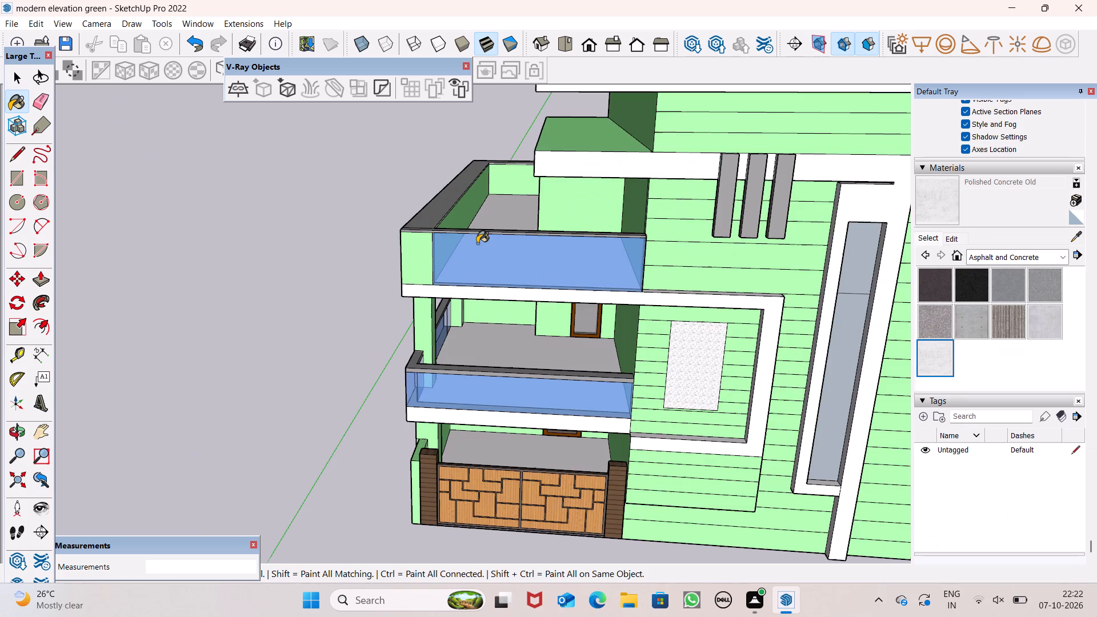
scroll(477, 243, up, 1)
scroll(478, 302, up, 1)
click(500, 199)
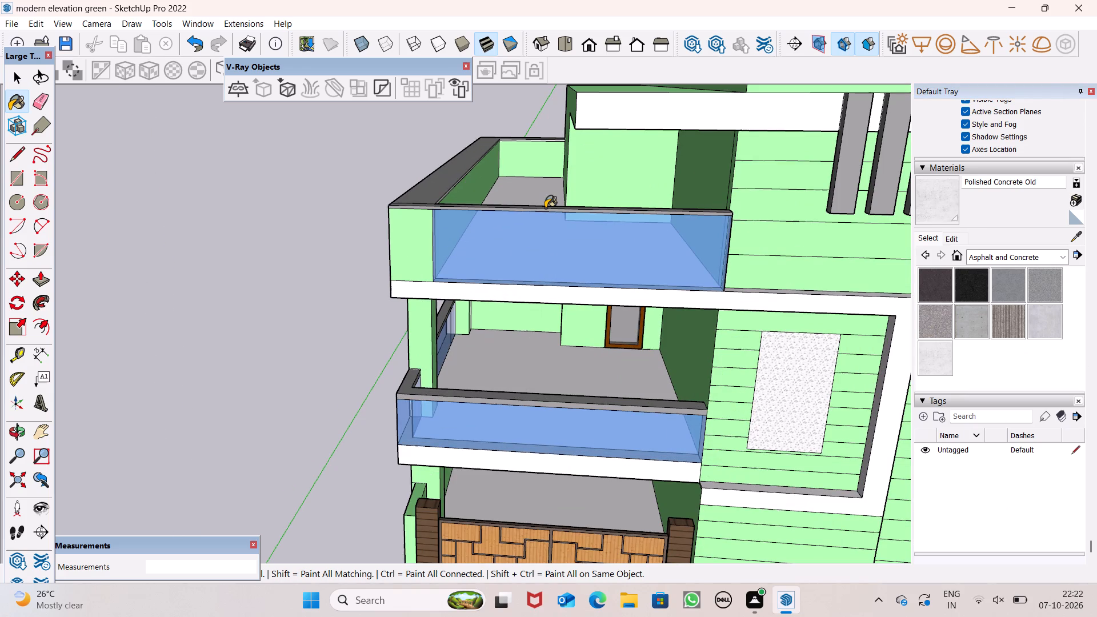
Paint the middle-floor balcony floor with Marble Carrara Gold Floor Tile from the Tile materials.
middle_drag(546, 210, 565, 294)
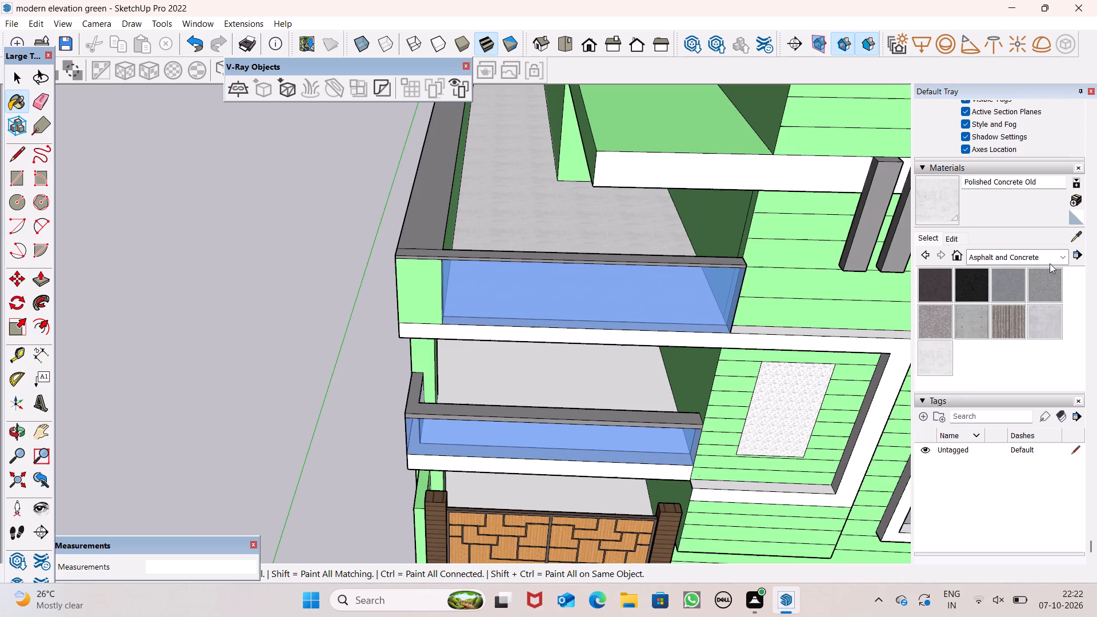
click(1050, 263)
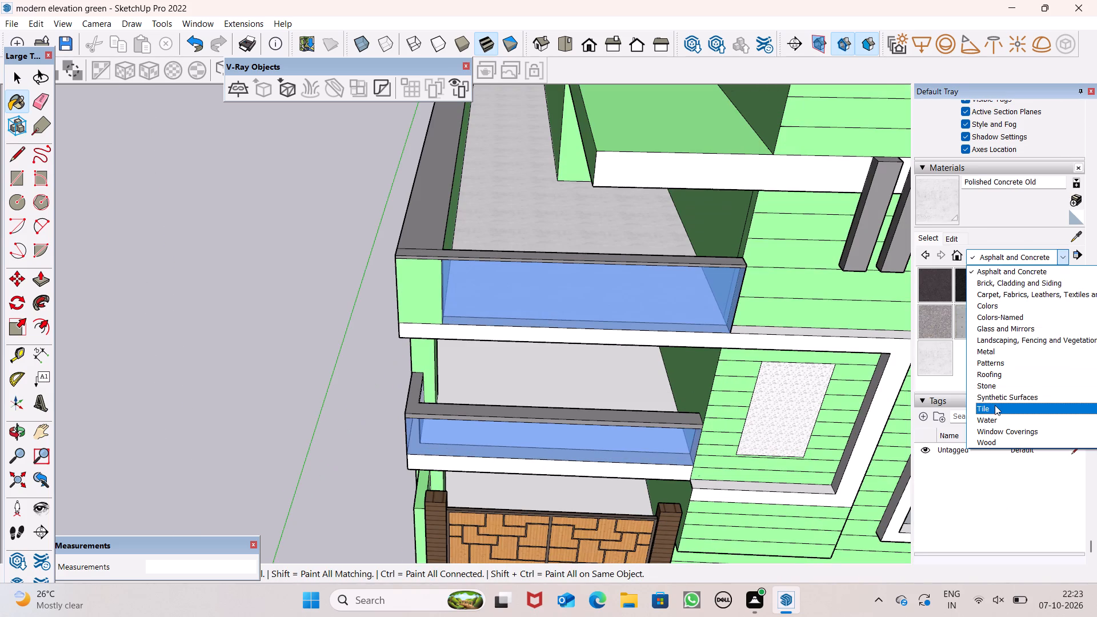
click(995, 405)
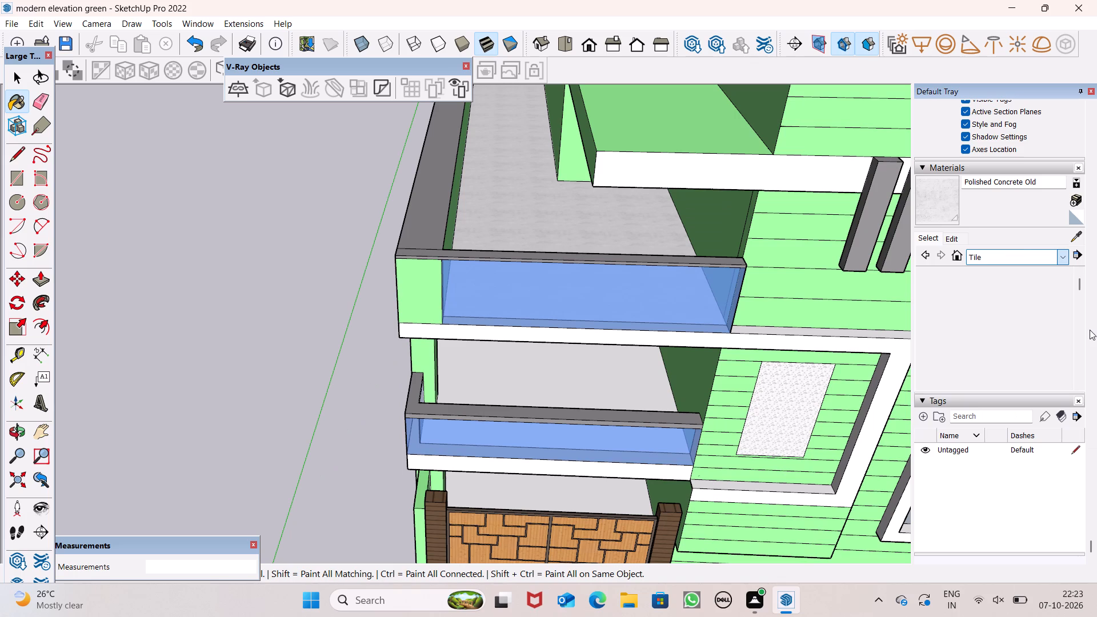
click(1011, 365)
scroll(442, 458, up, 2)
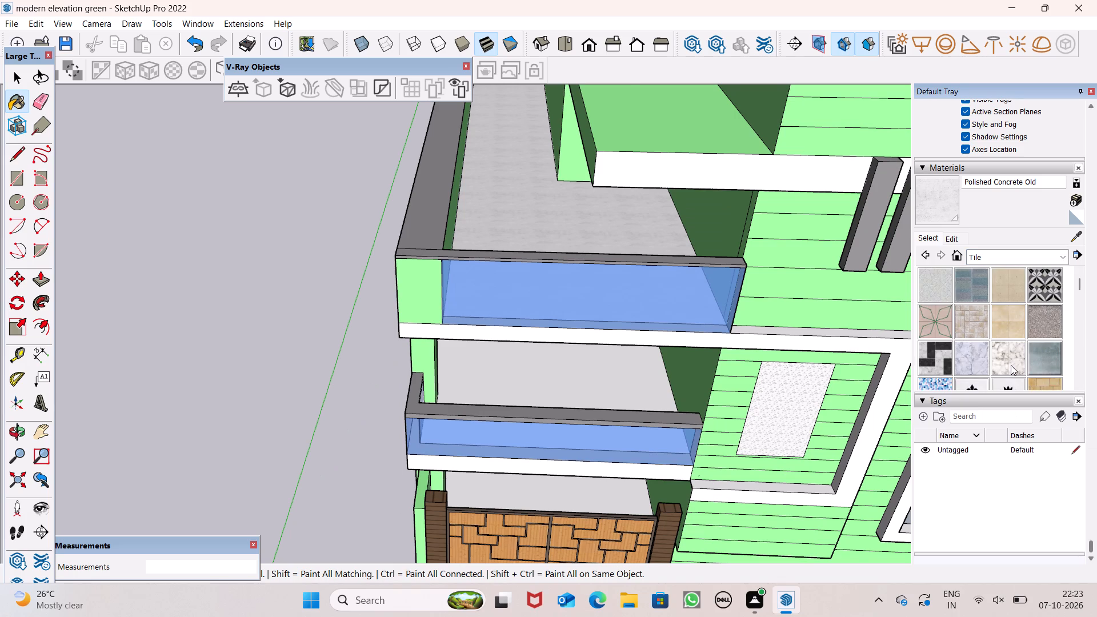
scroll(1011, 365, up, 1)
scroll(436, 451, down, 1)
scroll(436, 444, up, 1)
click(507, 393)
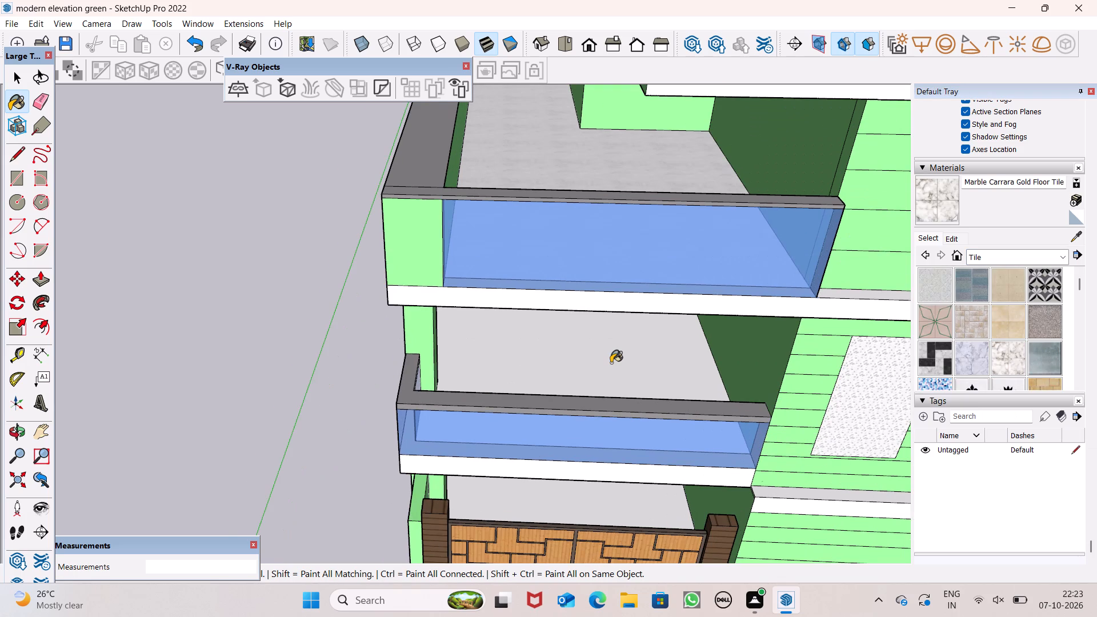
scroll(611, 363, up, 6)
click(611, 363)
scroll(611, 363, down, 6)
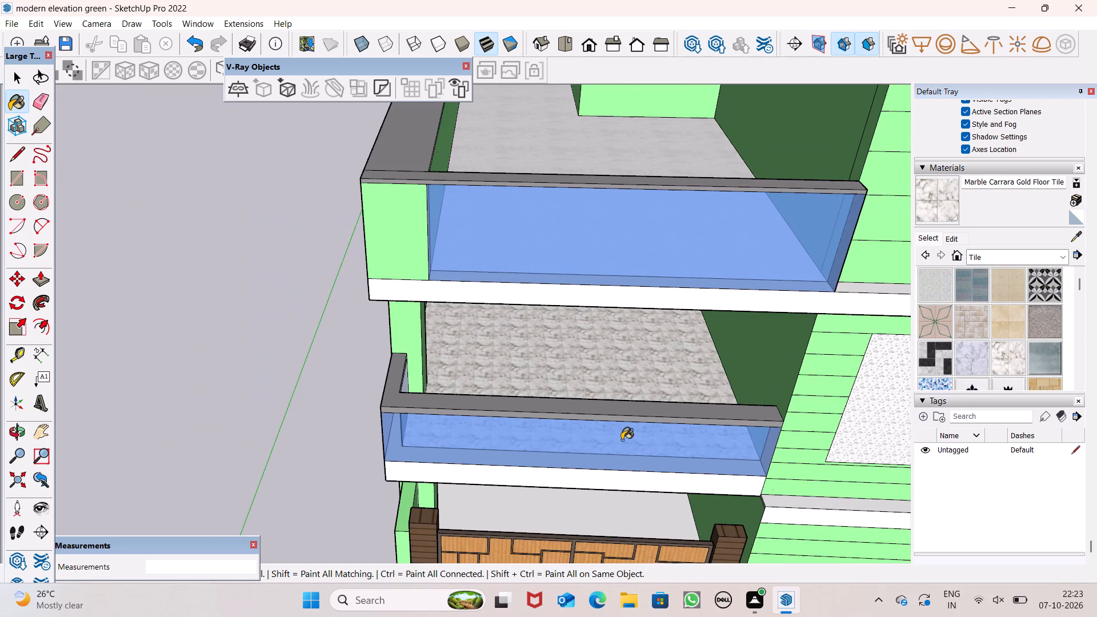
Paint the ground-floor porch floor behind the main gate with Polished Concrete Old from the Asphalt and Concrete materials.
middle_drag(592, 540, 600, 438)
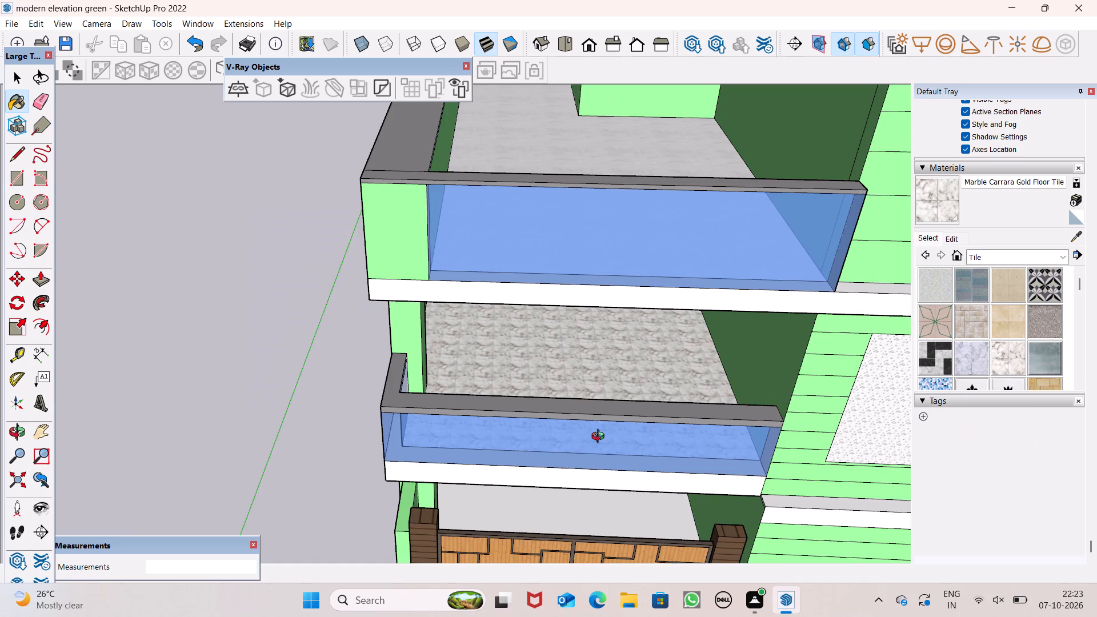
middle_drag(600, 438, 603, 396)
scroll(795, 353, down, 4)
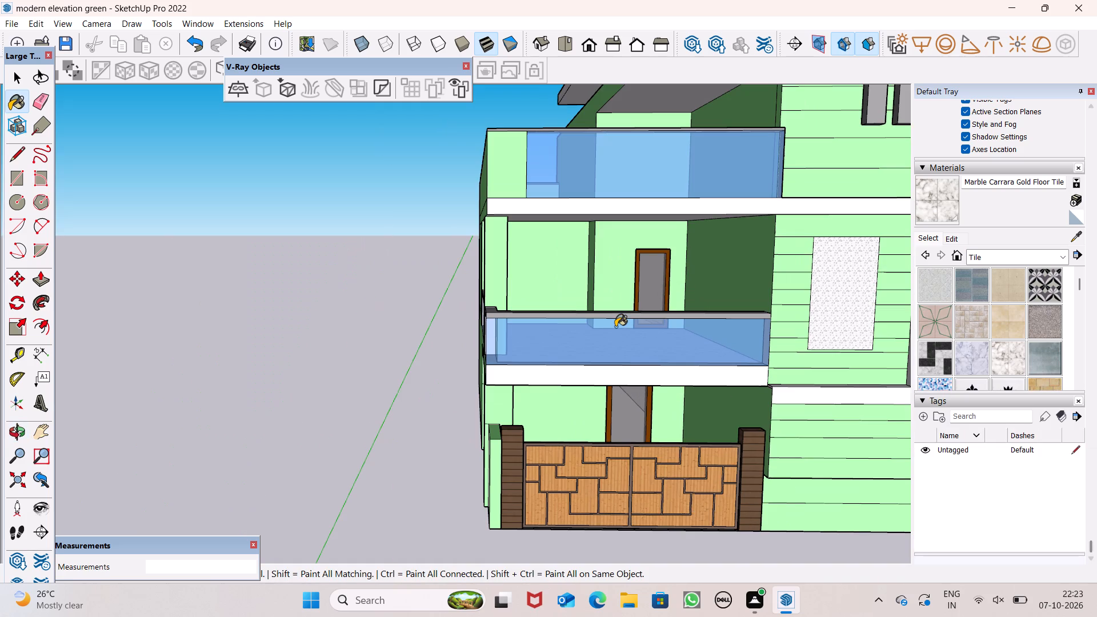
scroll(615, 327, down, 2)
scroll(610, 390, up, 1)
scroll(604, 396, down, 1)
scroll(604, 398, up, 5)
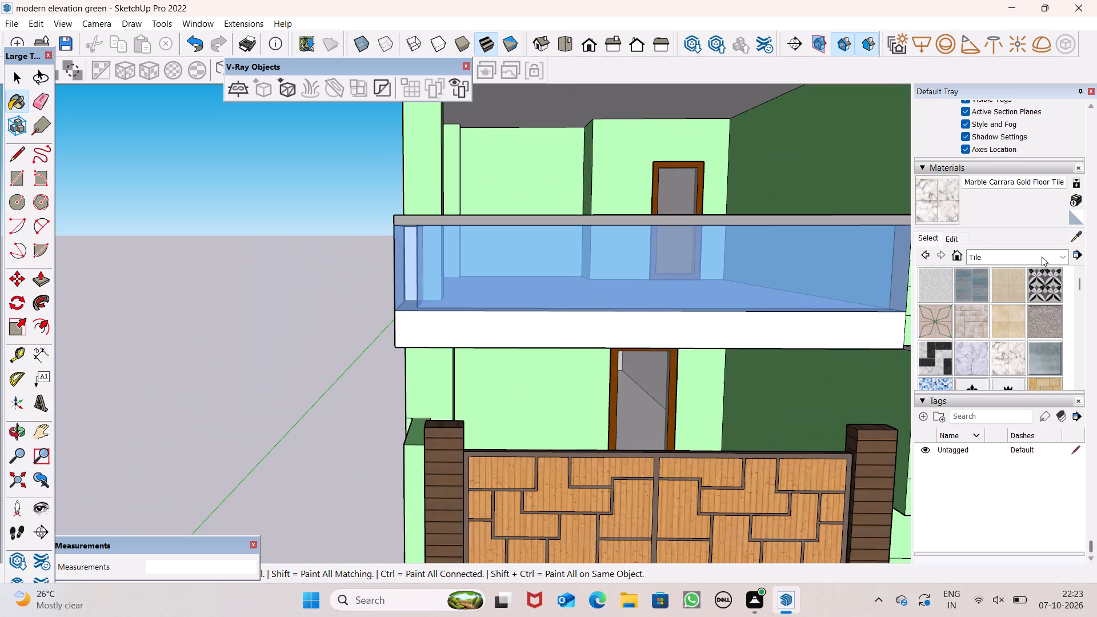
click(1060, 258)
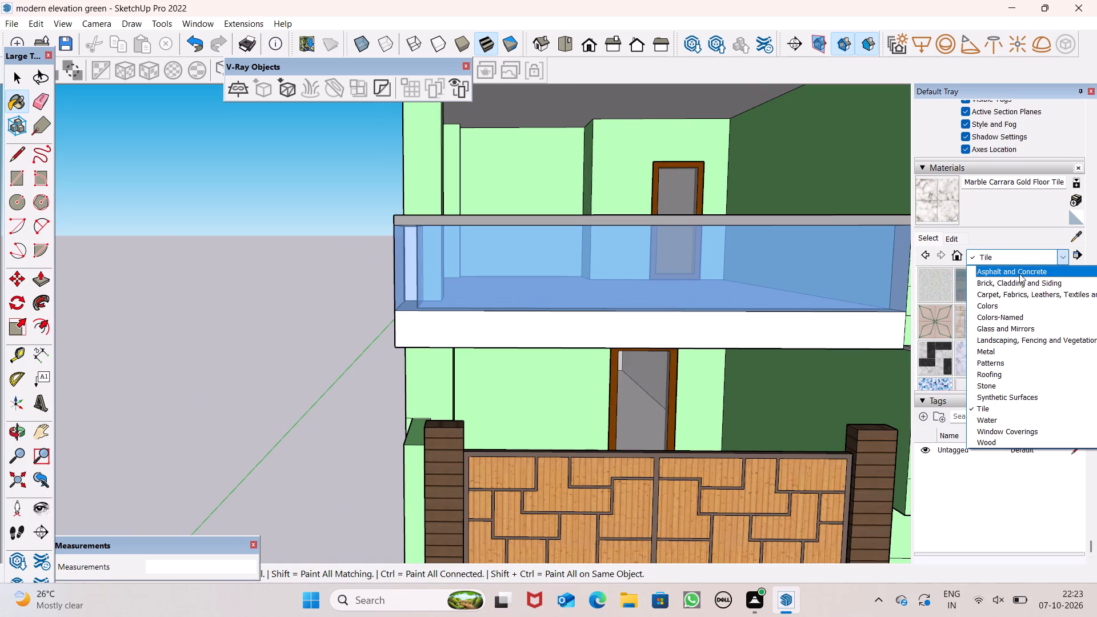
click(1019, 273)
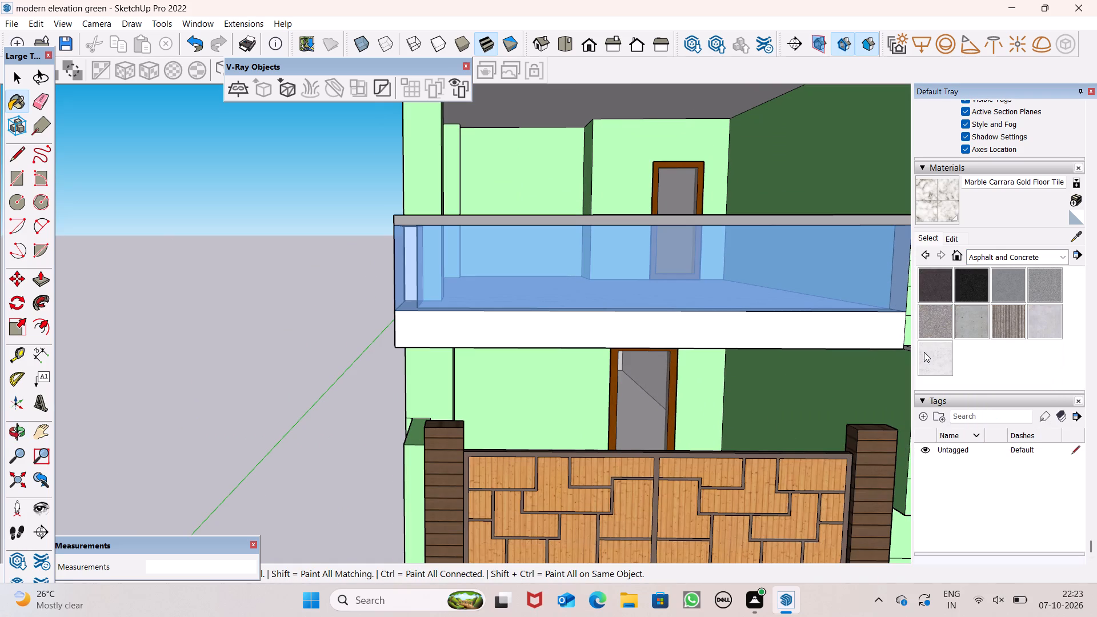
click(938, 348)
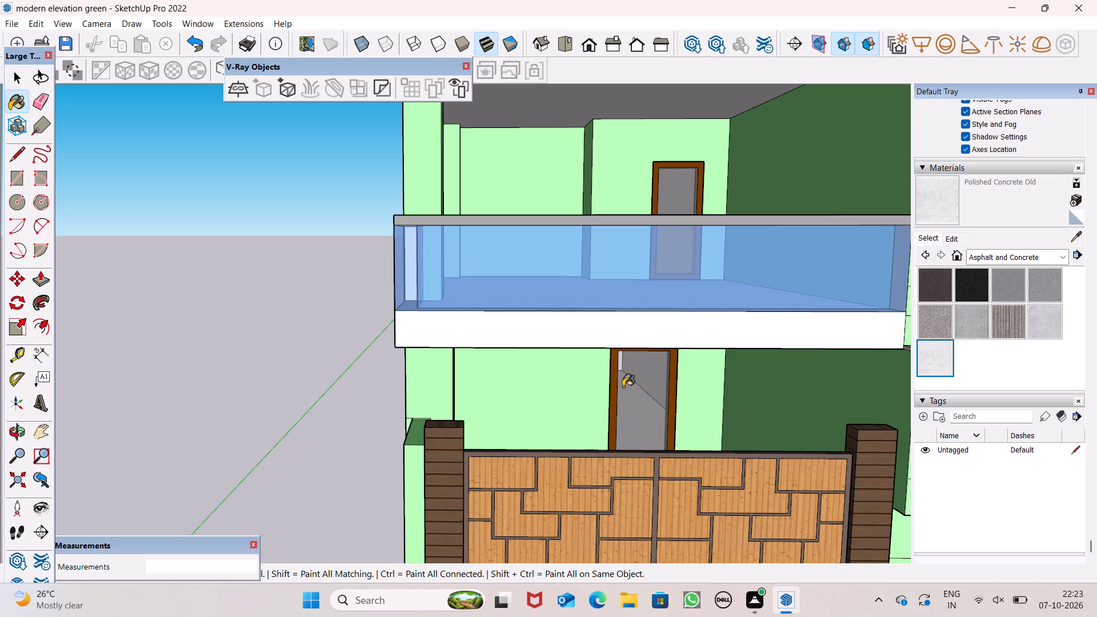
scroll(624, 368, down, 1)
middle_drag(657, 378, 657, 387)
scroll(641, 328, down, 2)
scroll(639, 328, up, 1)
scroll(638, 330, down, 1)
scroll(702, 318, down, 1)
scroll(587, 134, down, 5)
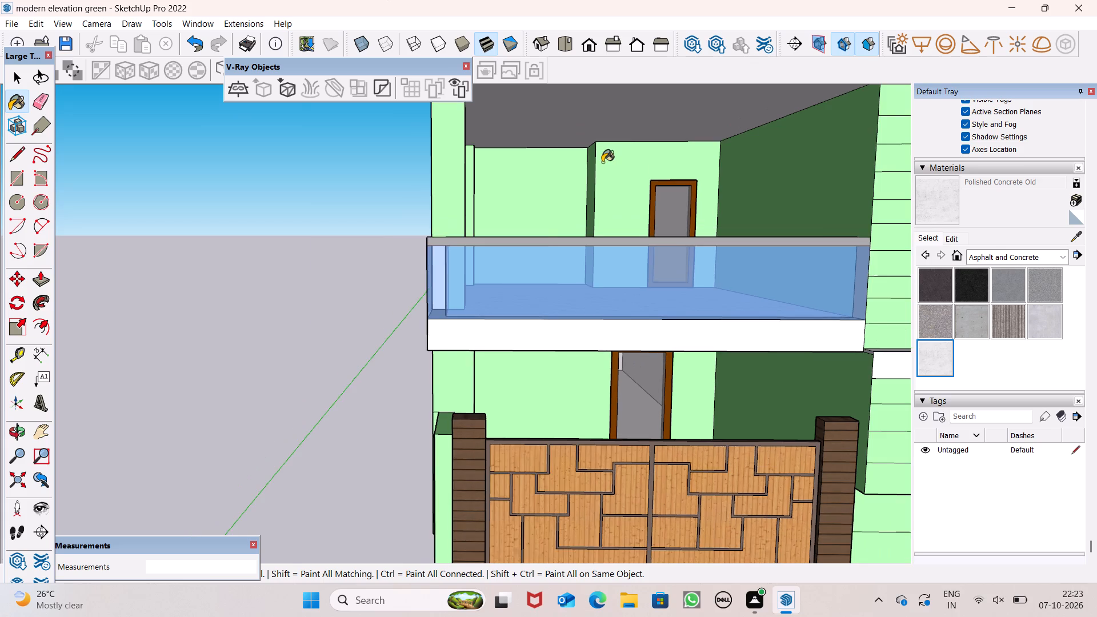
scroll(602, 162, down, 4)
scroll(604, 172, up, 1)
scroll(604, 176, down, 3)
middle_drag(607, 182, 699, 342)
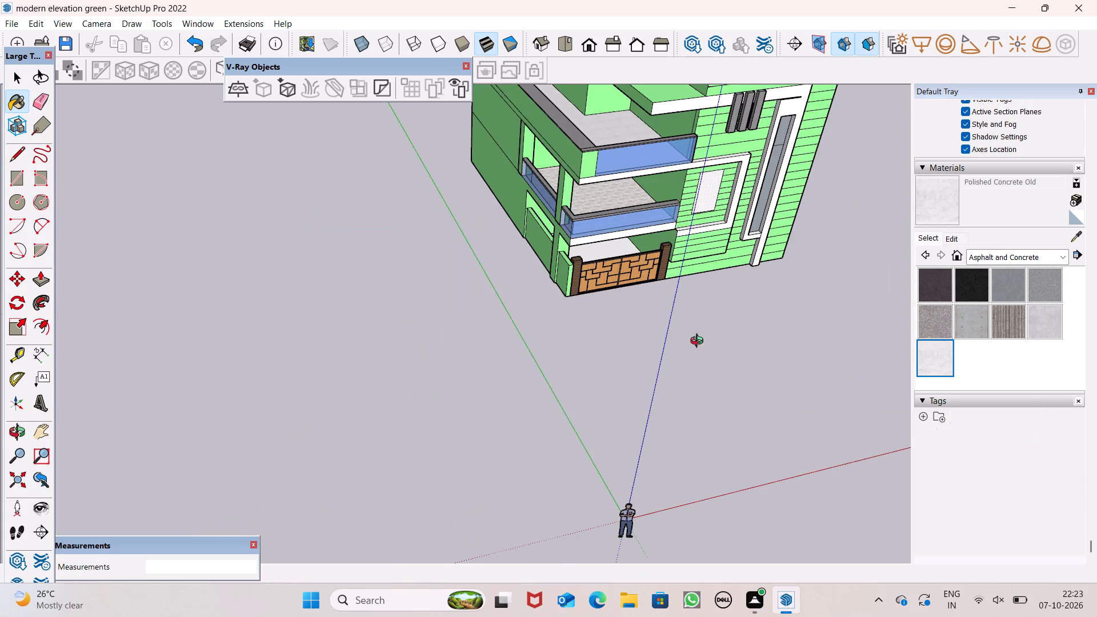
middle_drag(699, 342, 702, 342)
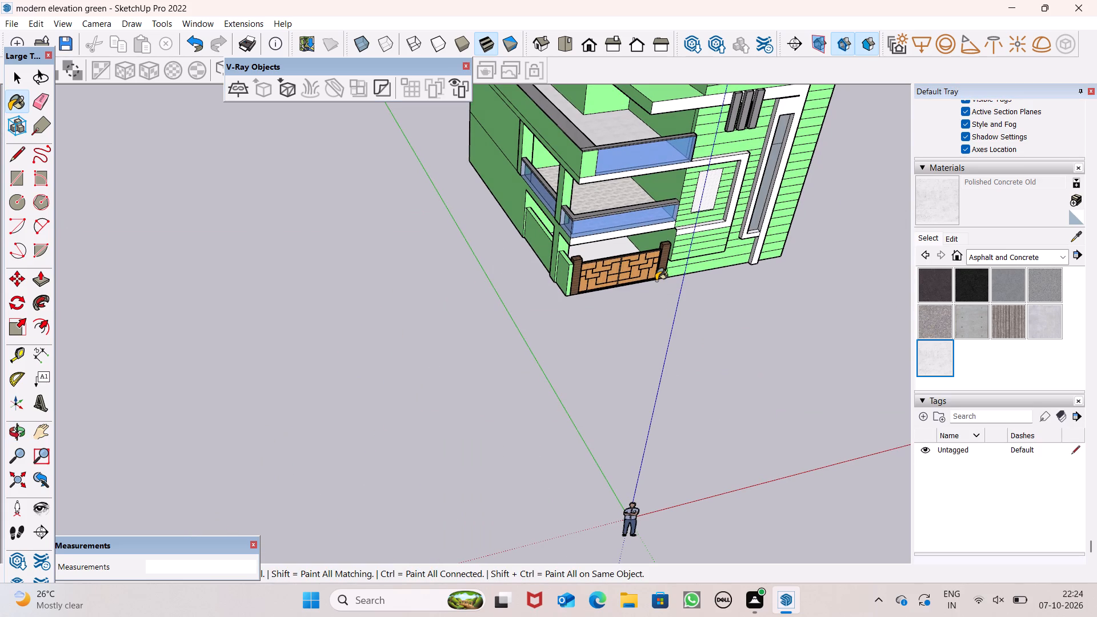
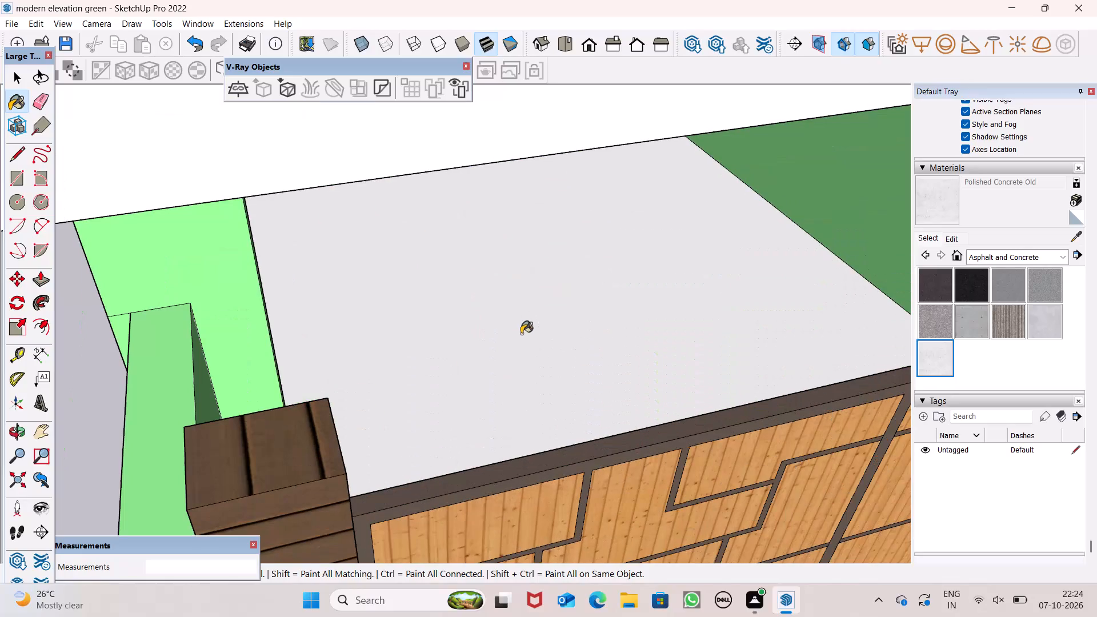
Paint the ground-floor slab behind the entrance gate with the Polished Concrete Old material.
click(521, 334)
scroll(521, 316, down, 5)
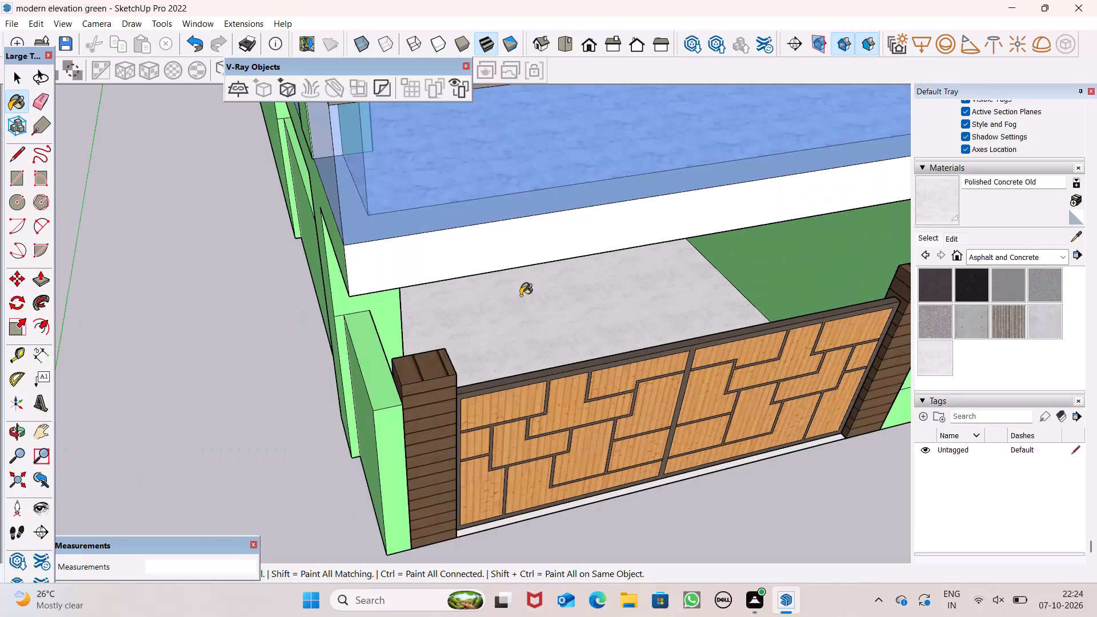
scroll(523, 285, down, 2)
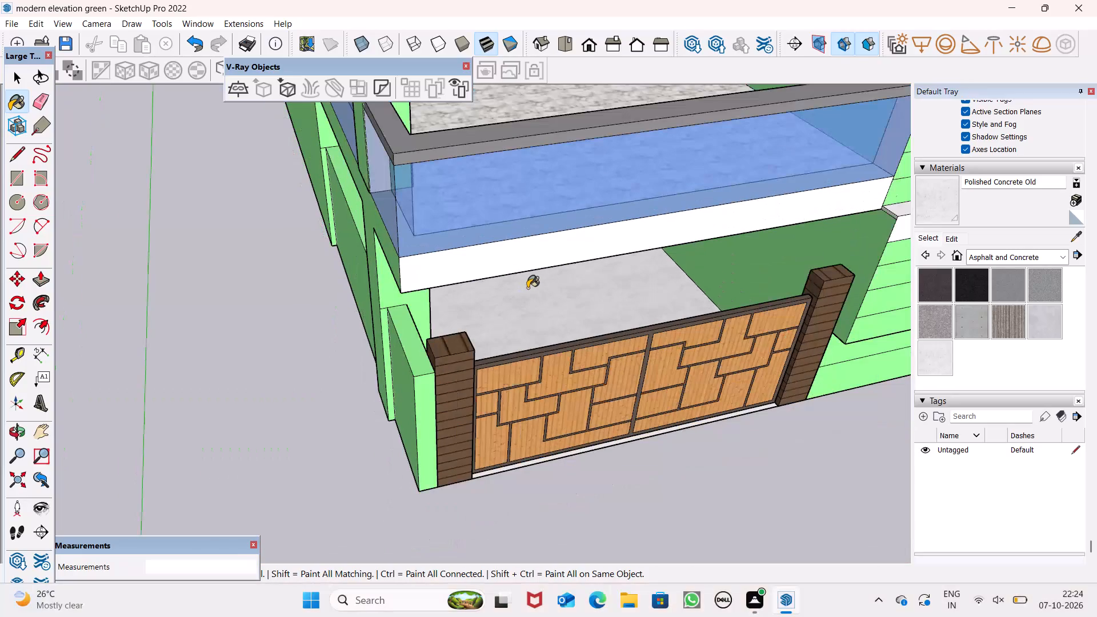
scroll(529, 283, down, 5)
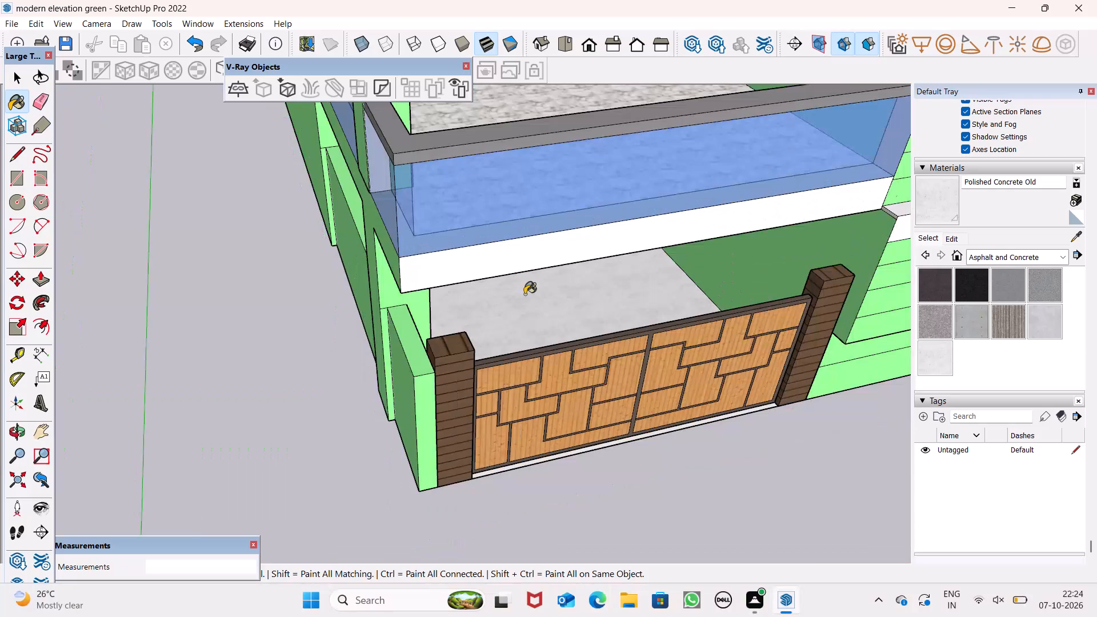
scroll(519, 306, down, 1)
scroll(518, 307, up, 1)
scroll(518, 308, down, 2)
middle_drag(556, 312, 503, 275)
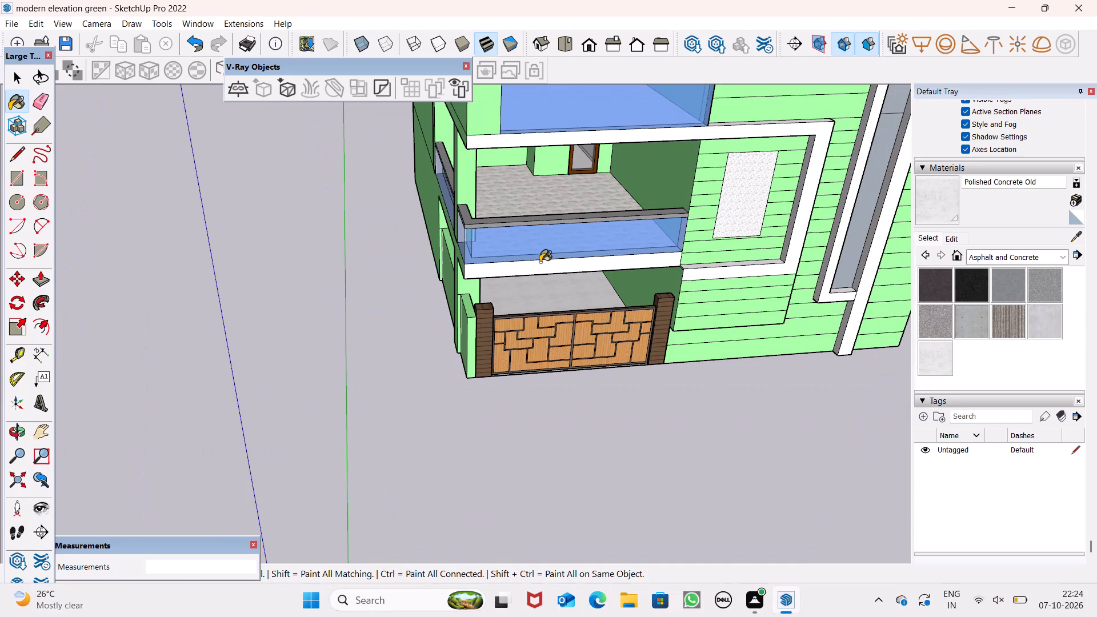
scroll(540, 270, down, 3)
middle_drag(582, 321, 646, 314)
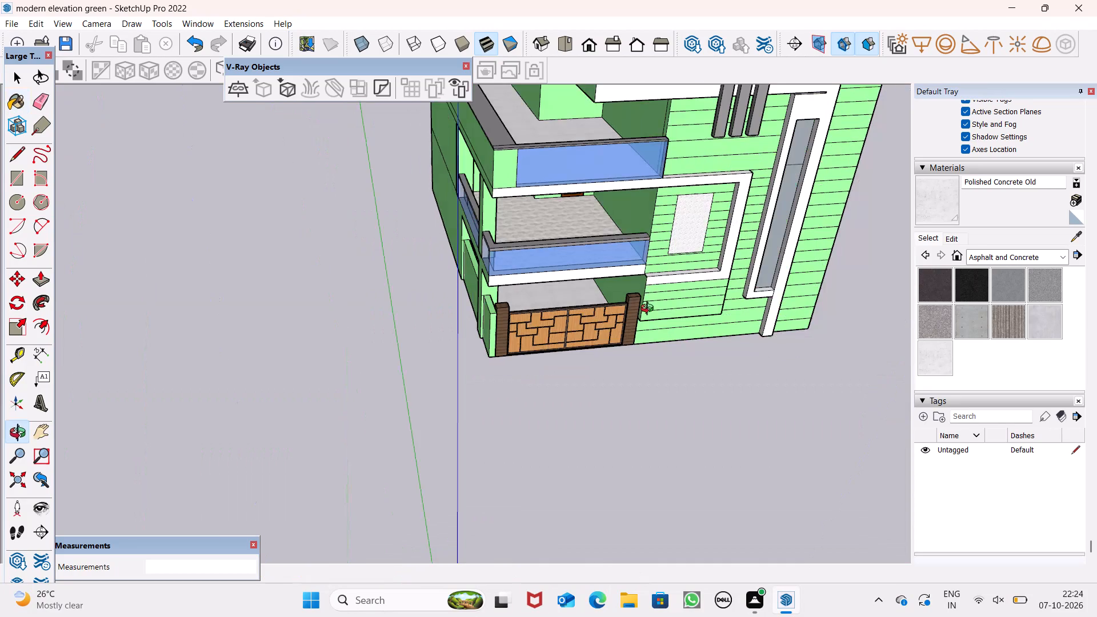
key(space)
Export a raised front view of the whole house as a JPEG 2D graphic named "modern elevation green img" in Documents.
scroll(362, 240, down, 9)
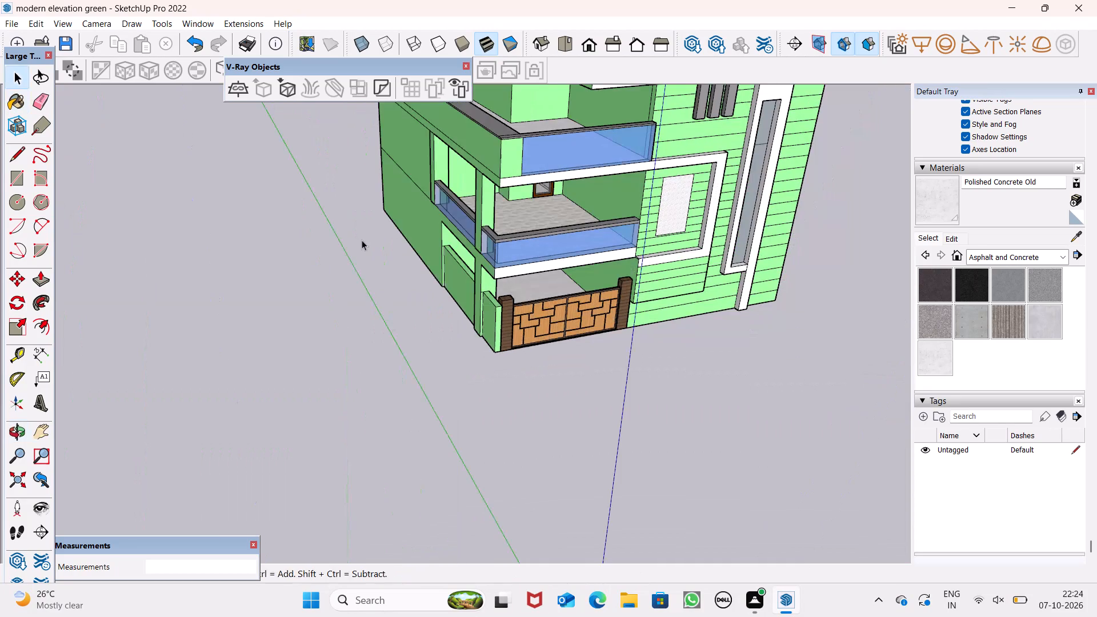
middle_drag(419, 276, 285, 240)
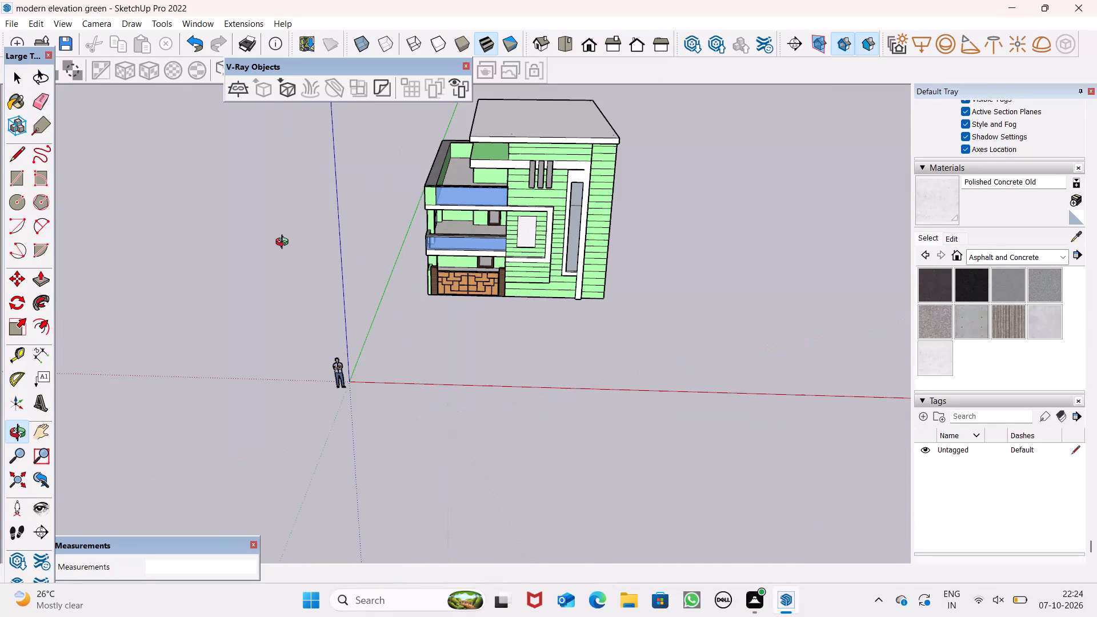
scroll(467, 155, up, 3)
scroll(547, 278, down, 4)
scroll(588, 243, up, 4)
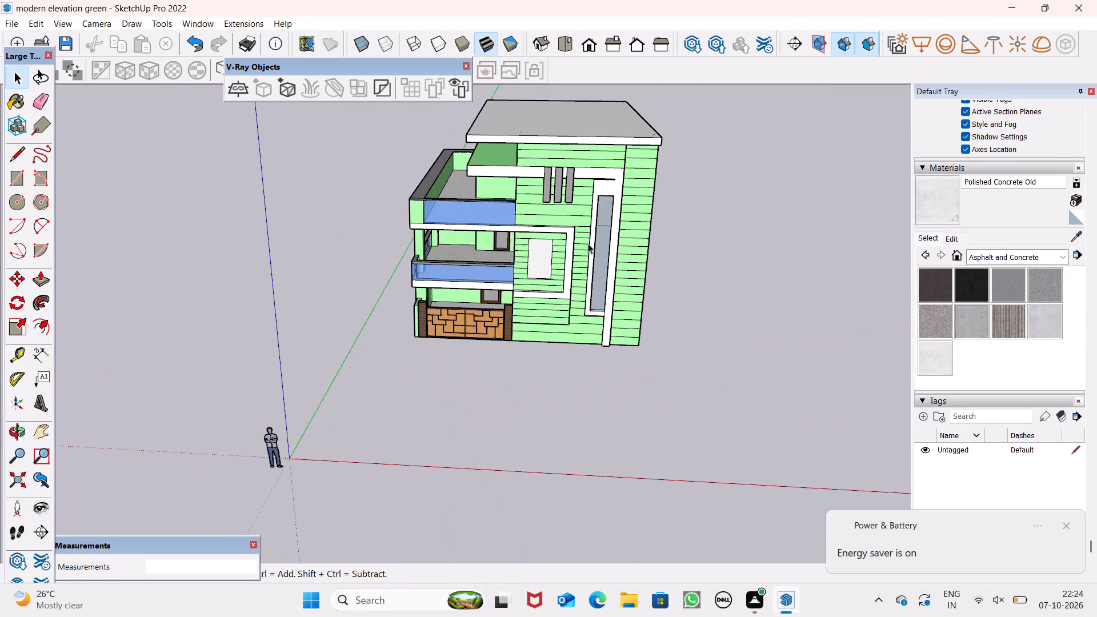
scroll(493, 186, up, 1)
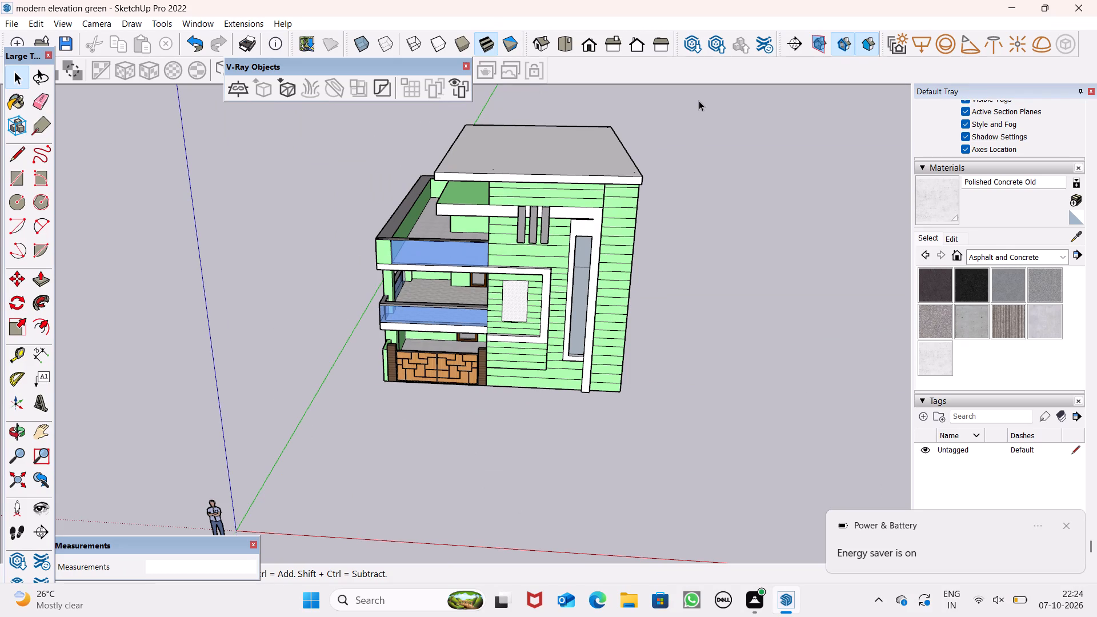
scroll(692, 124, down, 1)
click(1060, 520)
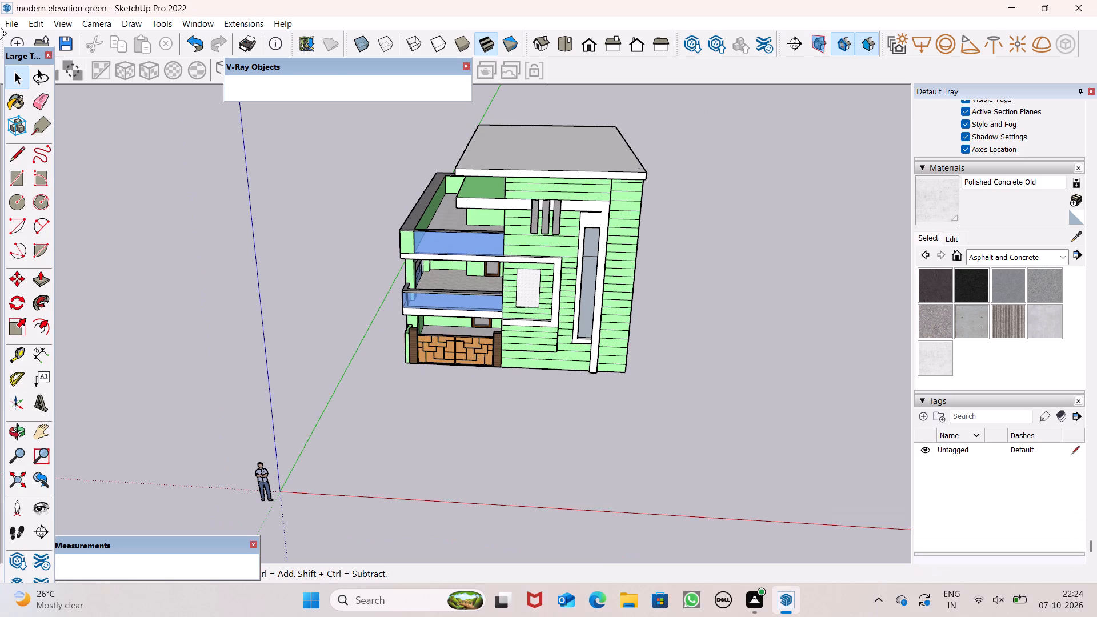
click(19, 26)
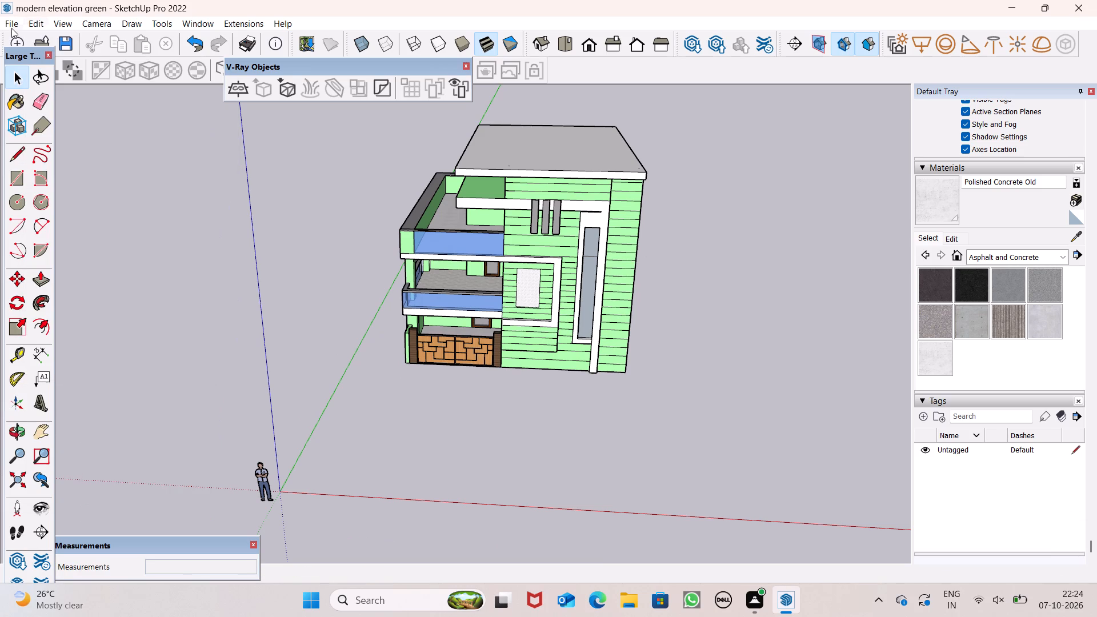
click(10, 26)
click(10, 25)
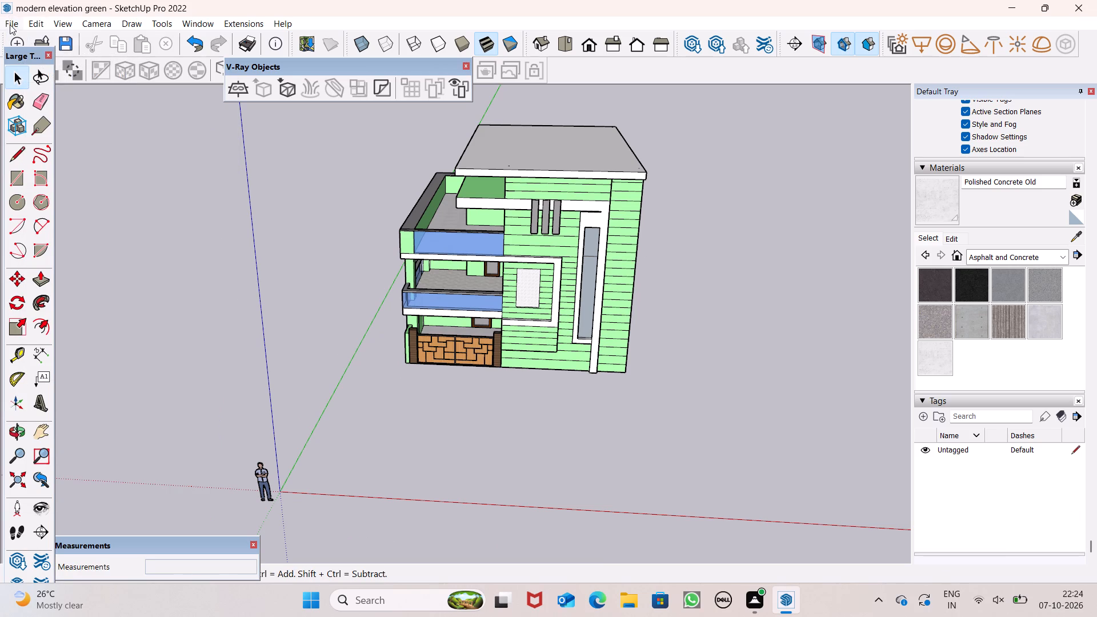
click(99, 275)
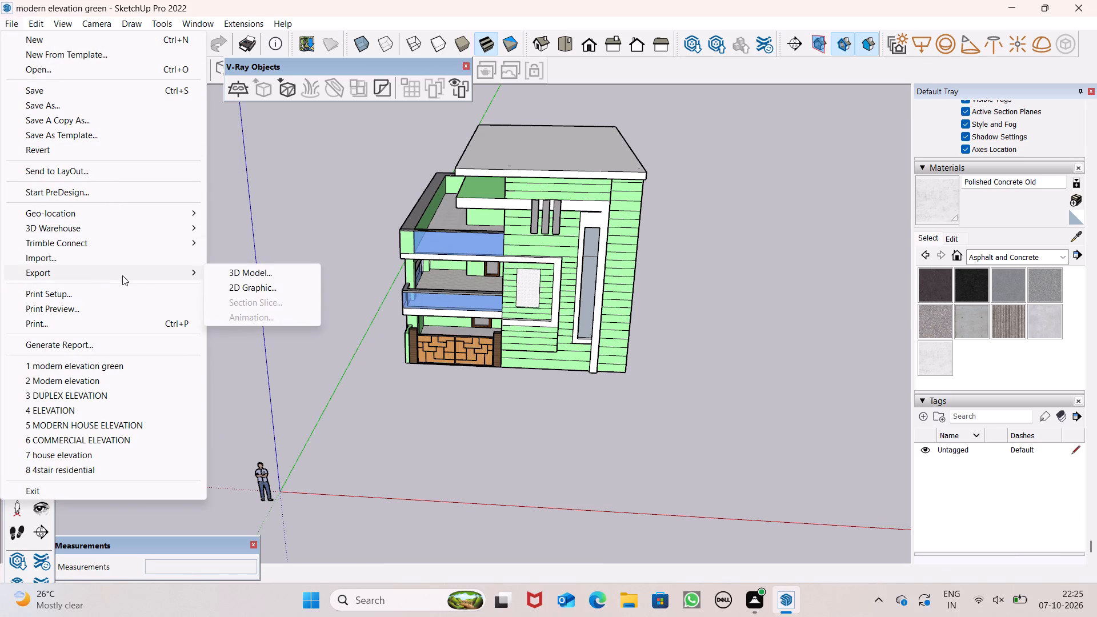
click(235, 293)
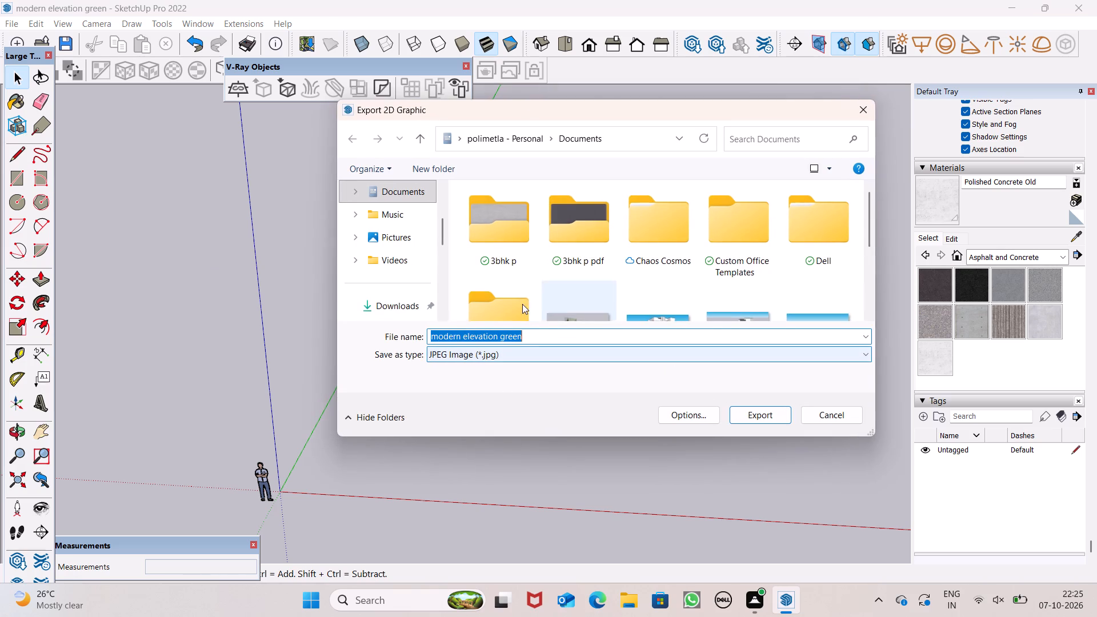
click(539, 341)
key(space)
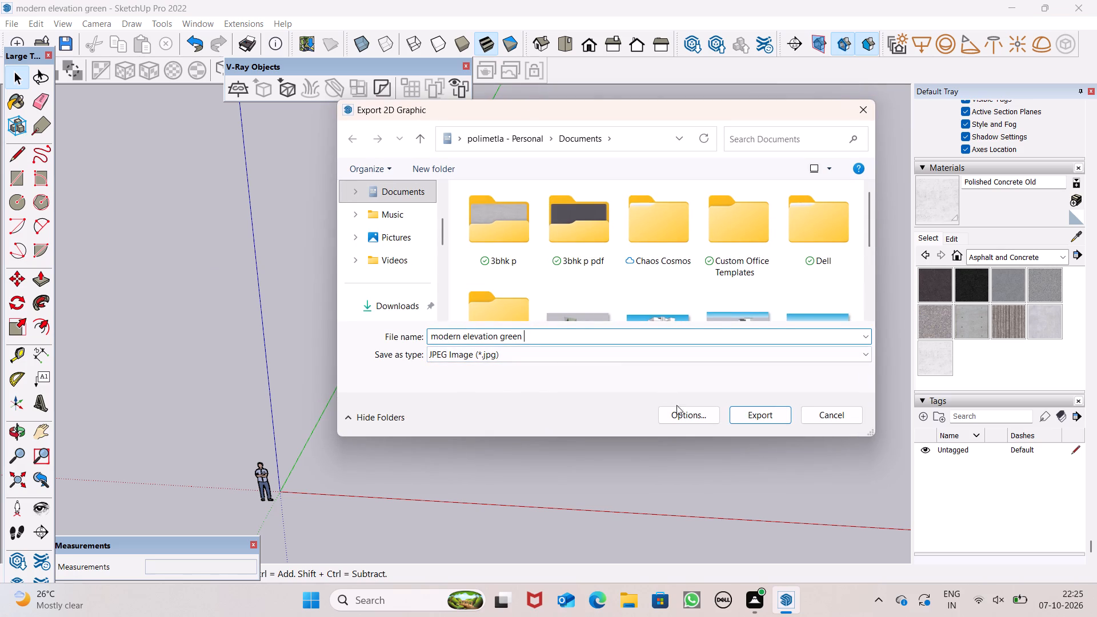
key(i)
text(mg)
key(Return)
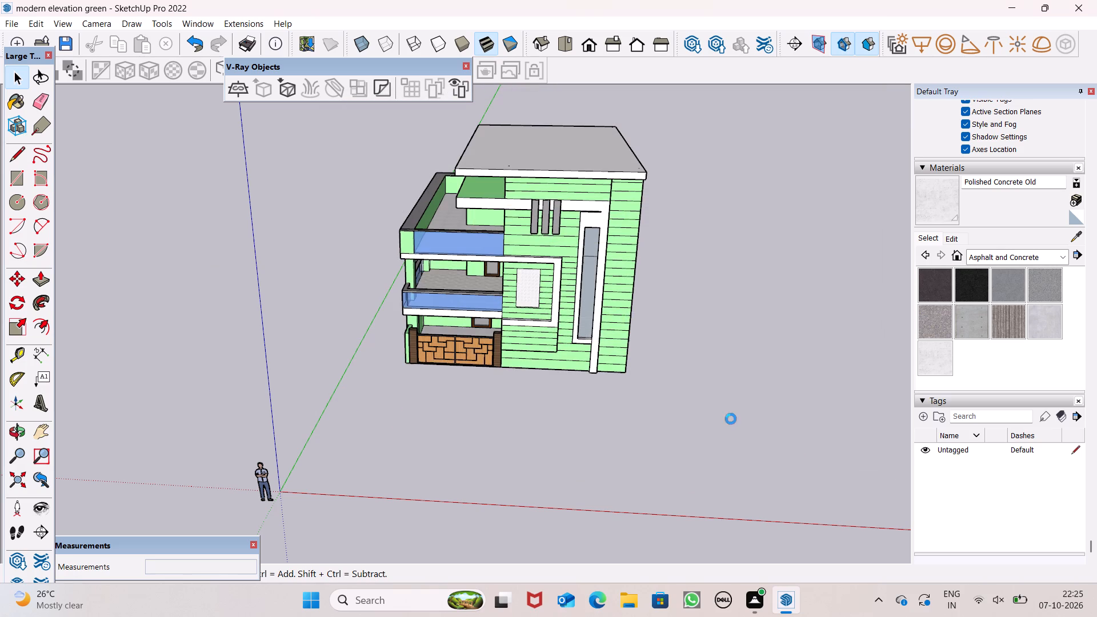